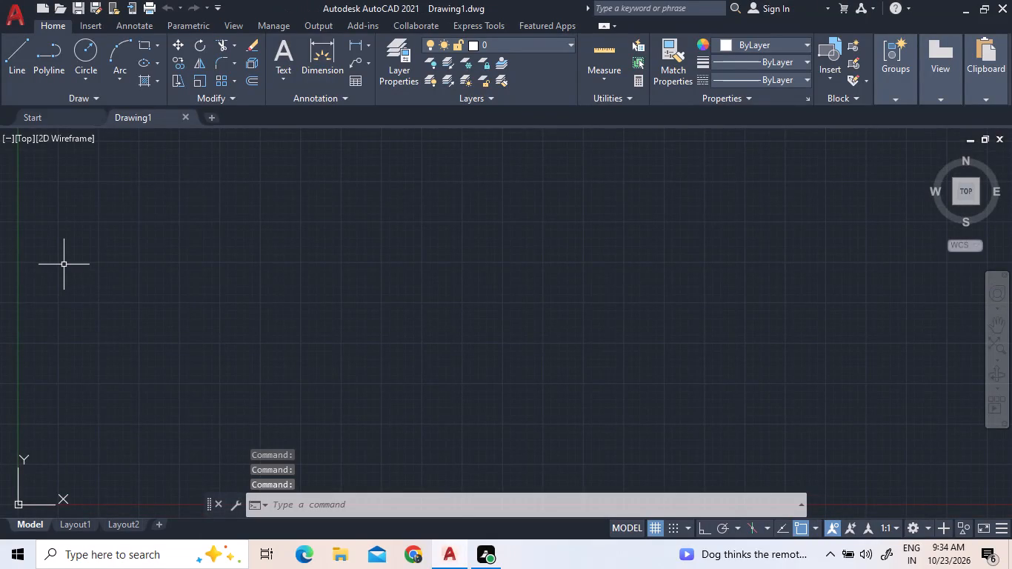
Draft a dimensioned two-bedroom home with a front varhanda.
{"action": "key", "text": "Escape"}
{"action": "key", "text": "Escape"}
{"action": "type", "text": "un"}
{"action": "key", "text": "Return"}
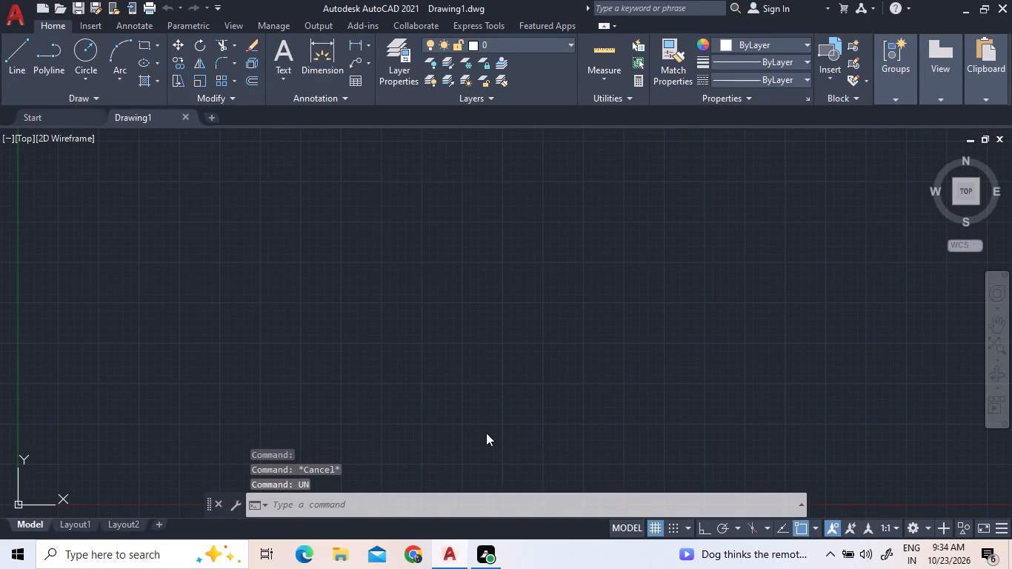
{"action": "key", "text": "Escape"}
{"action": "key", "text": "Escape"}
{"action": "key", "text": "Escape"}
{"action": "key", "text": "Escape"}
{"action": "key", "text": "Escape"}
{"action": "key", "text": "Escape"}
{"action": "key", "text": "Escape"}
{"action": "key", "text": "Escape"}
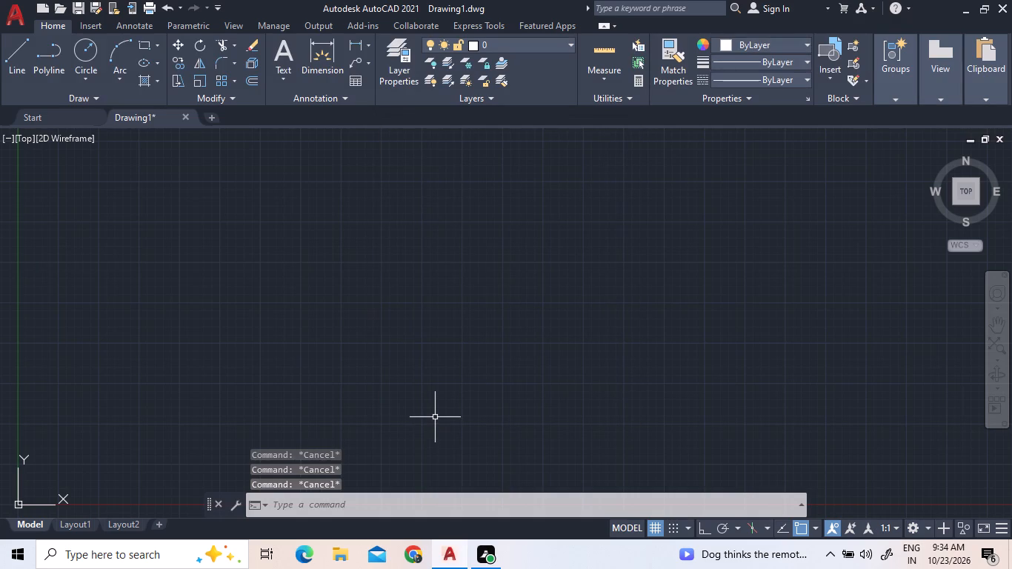
Turn on command log file recording with LOGFILEON.
{"action": "type", "text": "log"}
{"action": "type", "text": "file"}
{"action": "type", "text": "on"}
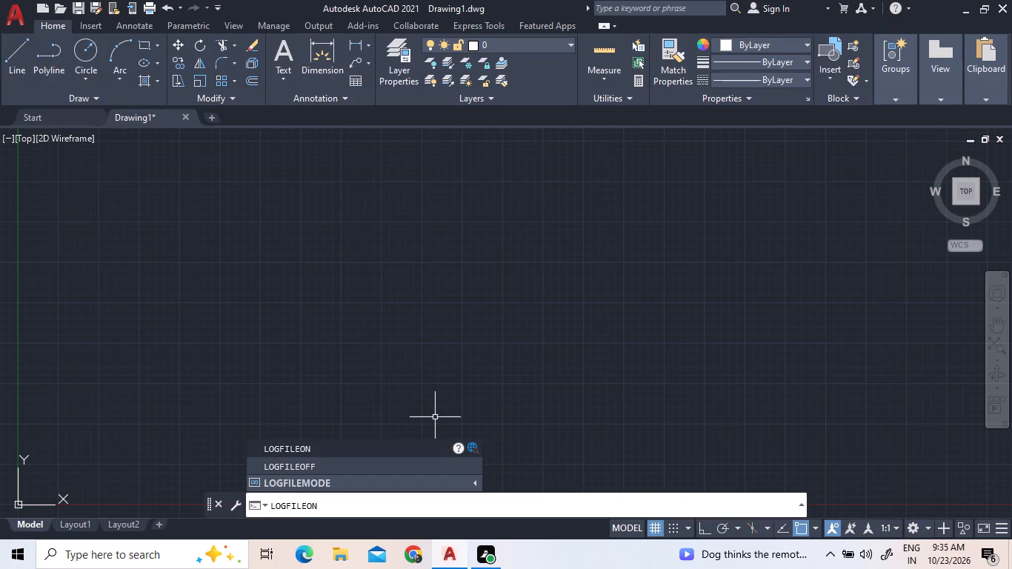
{"action": "key", "text": "space"}
{"action": "type", "text": "logfile"}
{"action": "key", "text": "Return"}
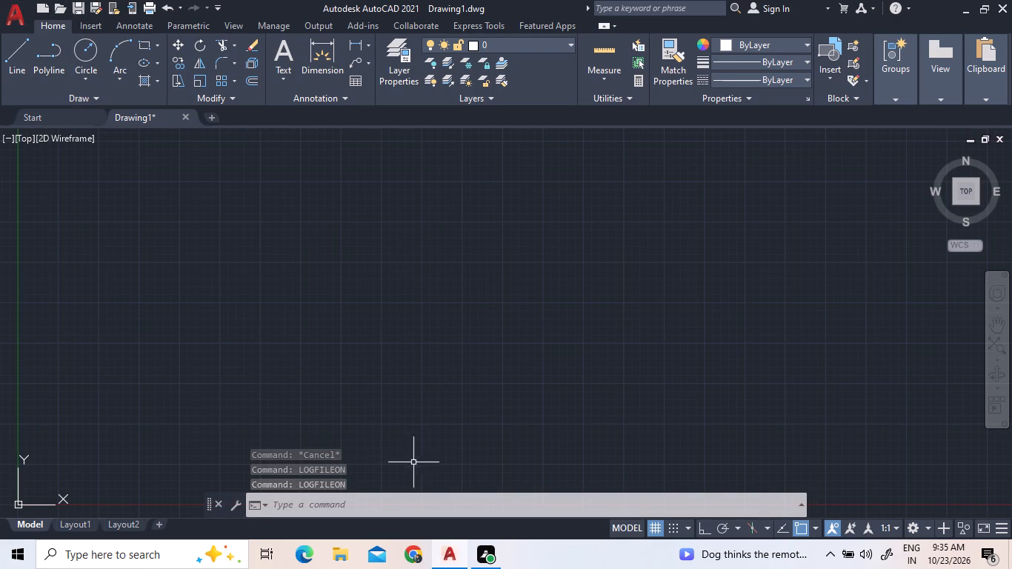
Save the drawing as "230oct mrng" in the AUTOCAD folder on New Volume (H:).
{"action": "left_click", "coordinate": [79, 7]}
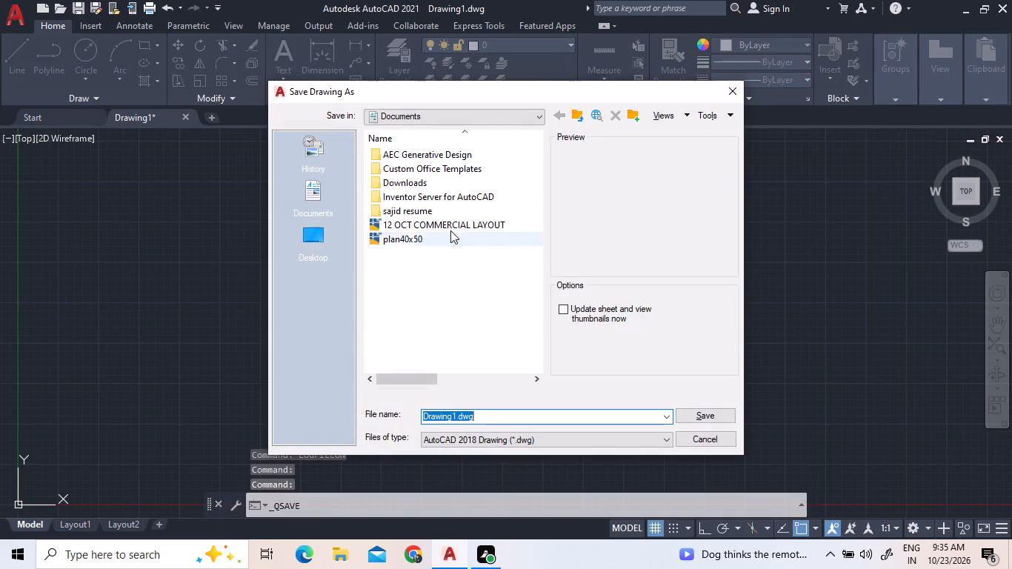
{"action": "left_click", "coordinate": [442, 117]}
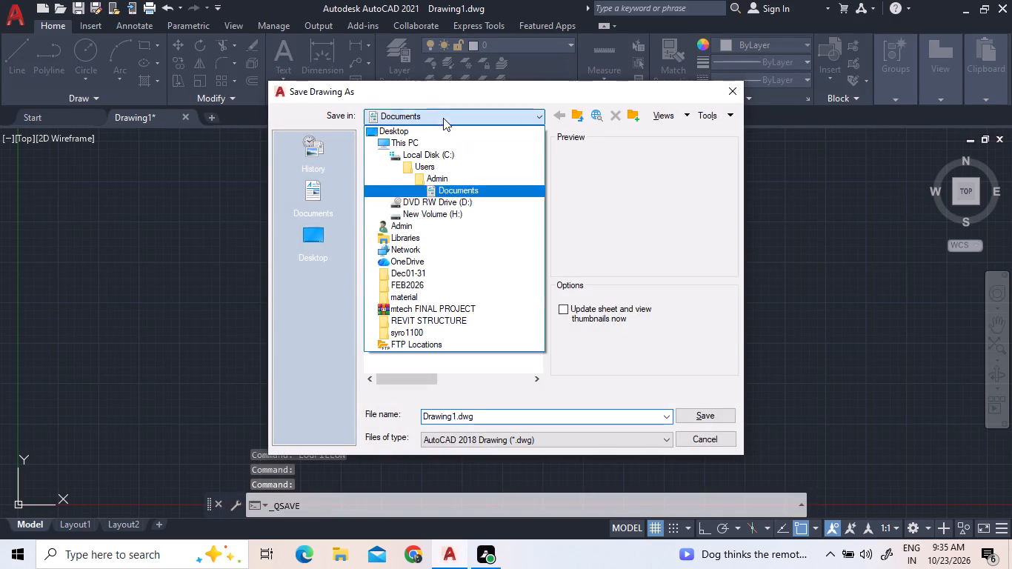
{"action": "left_click", "coordinate": [463, 216]}
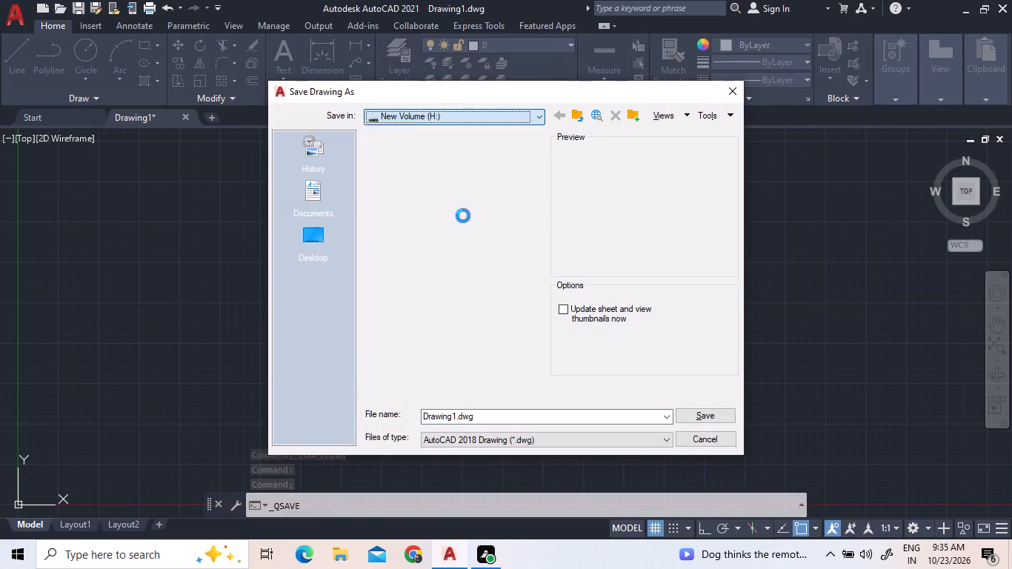
{"action": "double_click", "coordinate": [471, 187]}
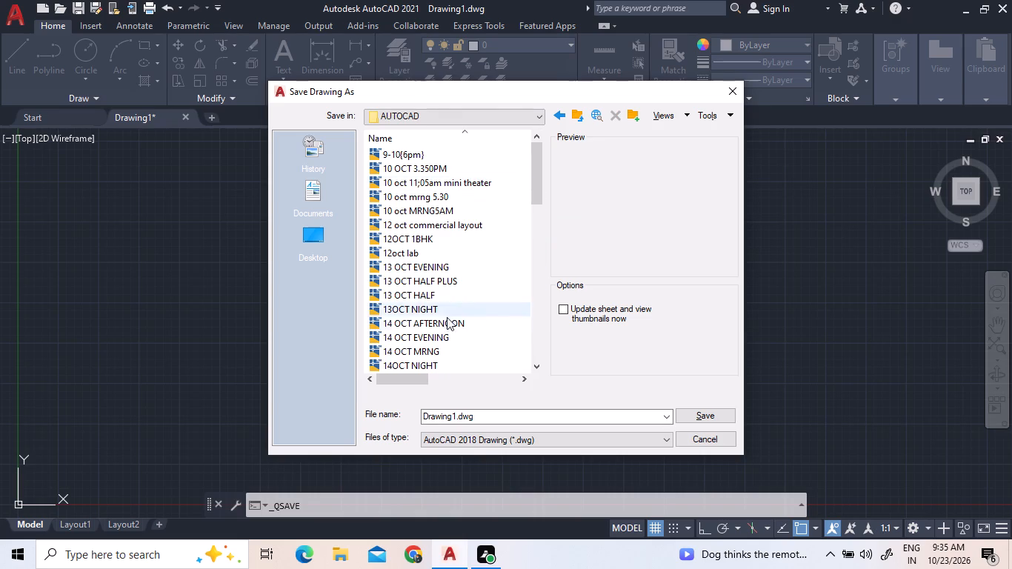
{"action": "left_click", "coordinate": [484, 413]}
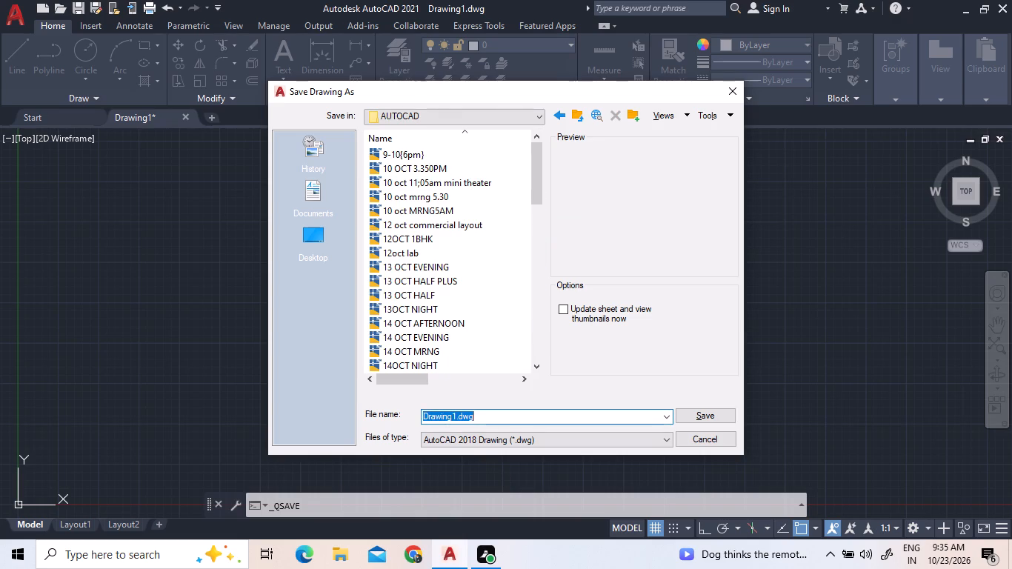
{"action": "type", "text": "230"}
{"action": "type", "text": "oct"}
{"action": "key", "text": "space"}
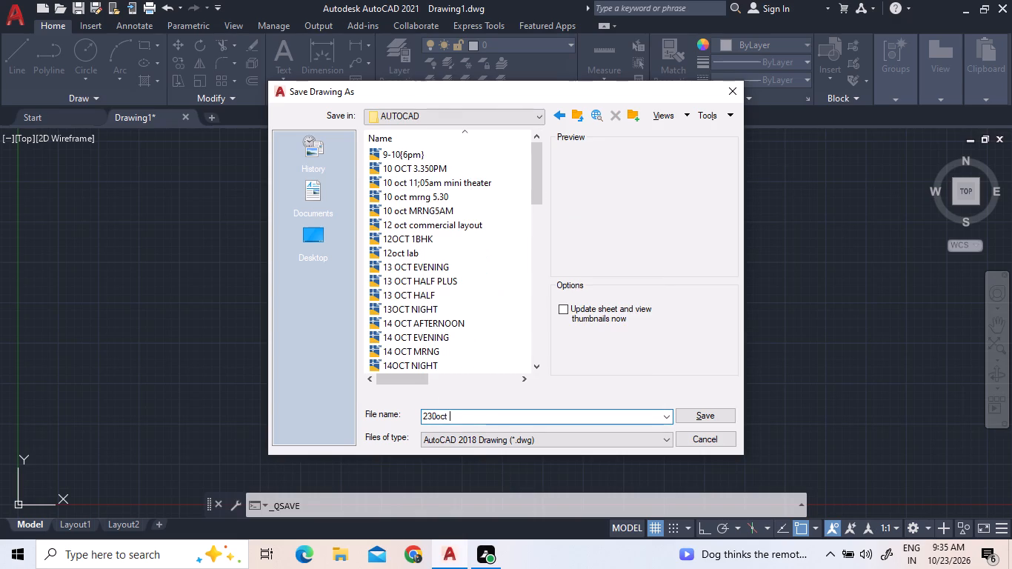
{"action": "key", "text": "comma"}
{"action": "key", "text": "BackSpace"}
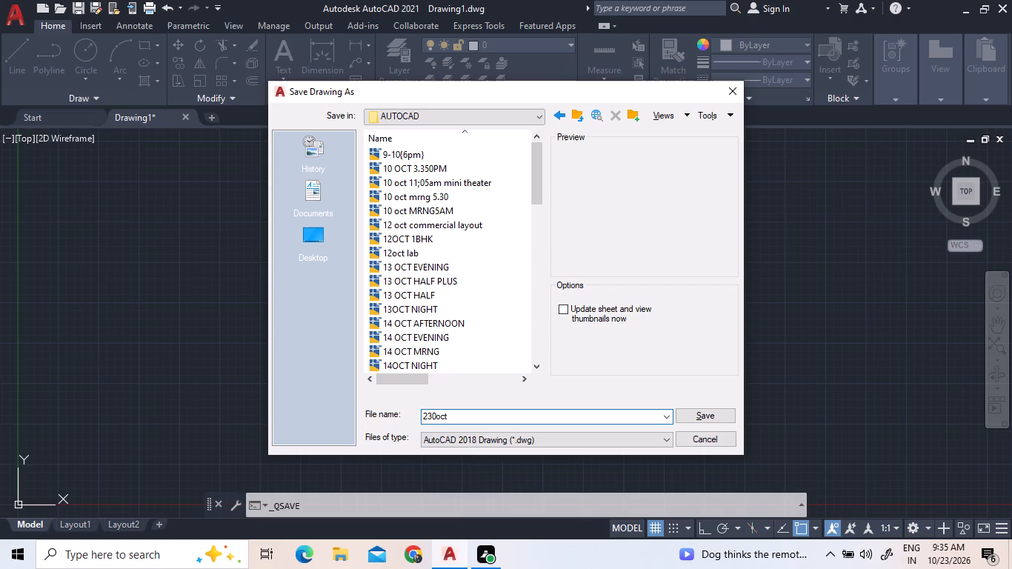
{"action": "type", "text": "mrng"}
{"action": "key", "text": "space"}
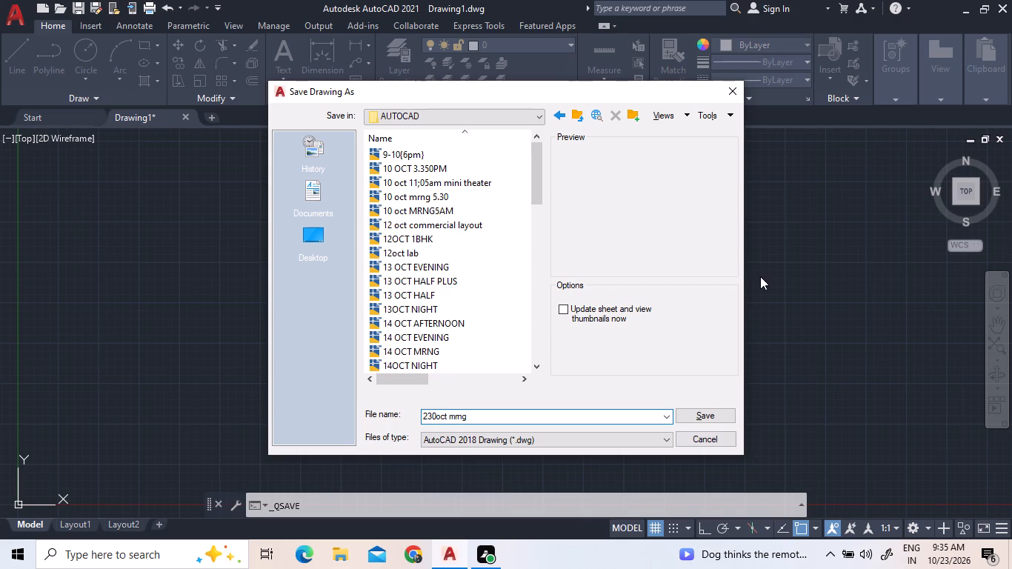
{"action": "left_click", "coordinate": [718, 419]}
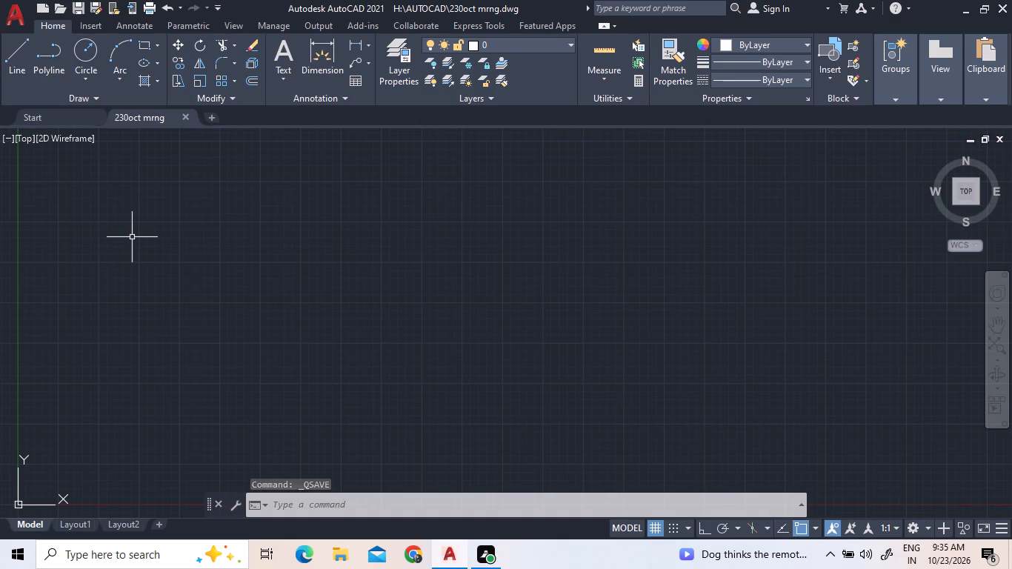
Turn on log file recording with LOGFILEON for the saved drawing.
{"action": "type", "text": "log"}
{"action": "key", "text": "Return"}
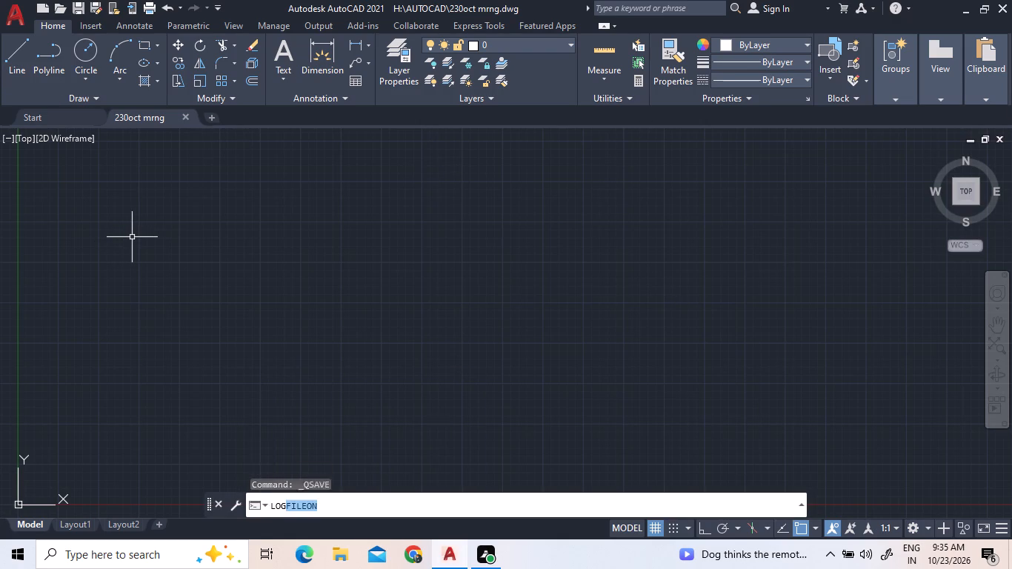
Configure the drawing units with a length precision of 0.0 and an insertion scale in meters.
{"action": "type", "text": "un"}
{"action": "key", "text": "Return"}
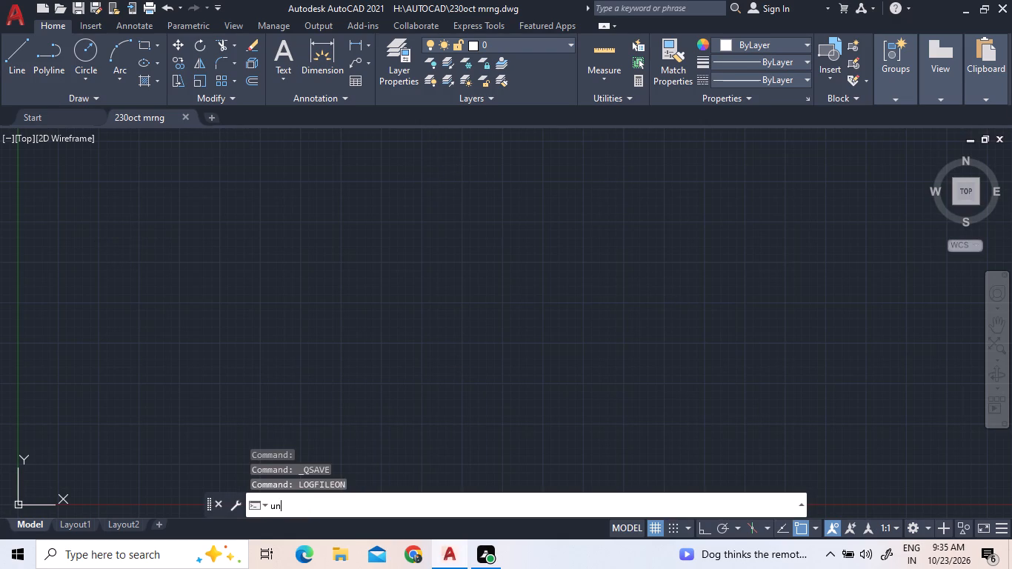
{"action": "key", "text": "Return"}
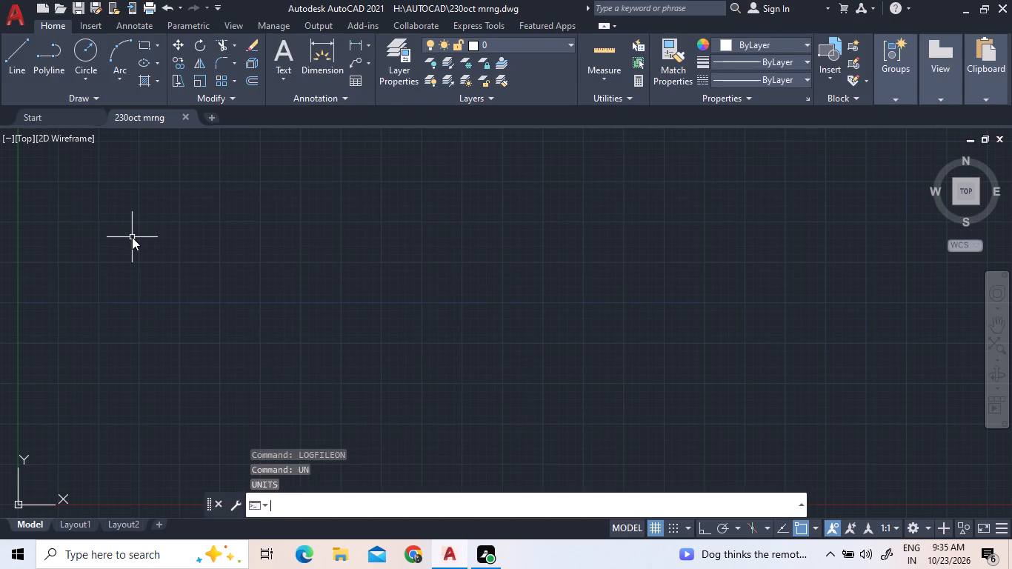
{"action": "type", "text": "un"}
{"action": "key", "text": "Return"}
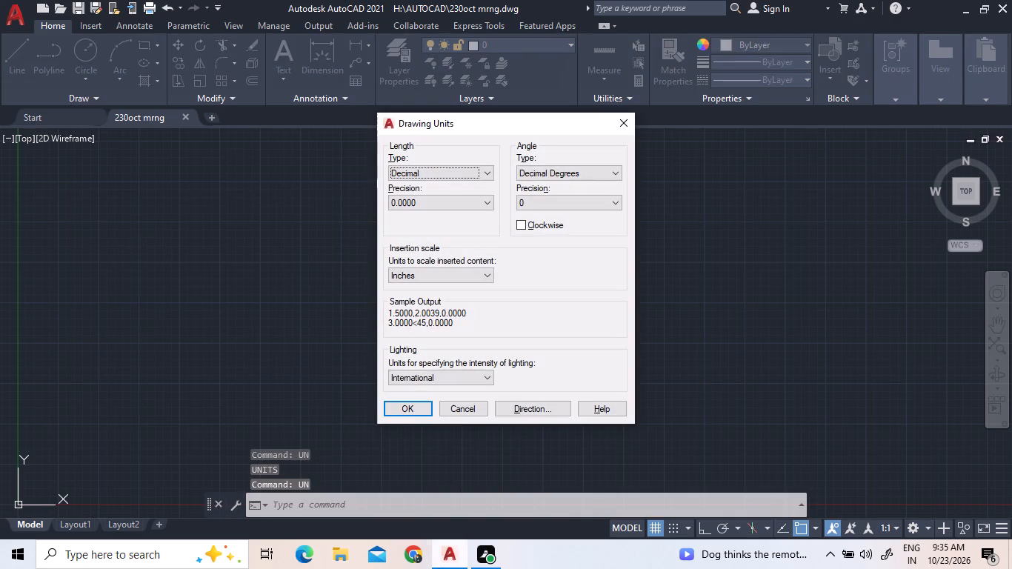
{"action": "left_click", "coordinate": [445, 205]}
{"action": "left_click", "coordinate": [450, 224]}
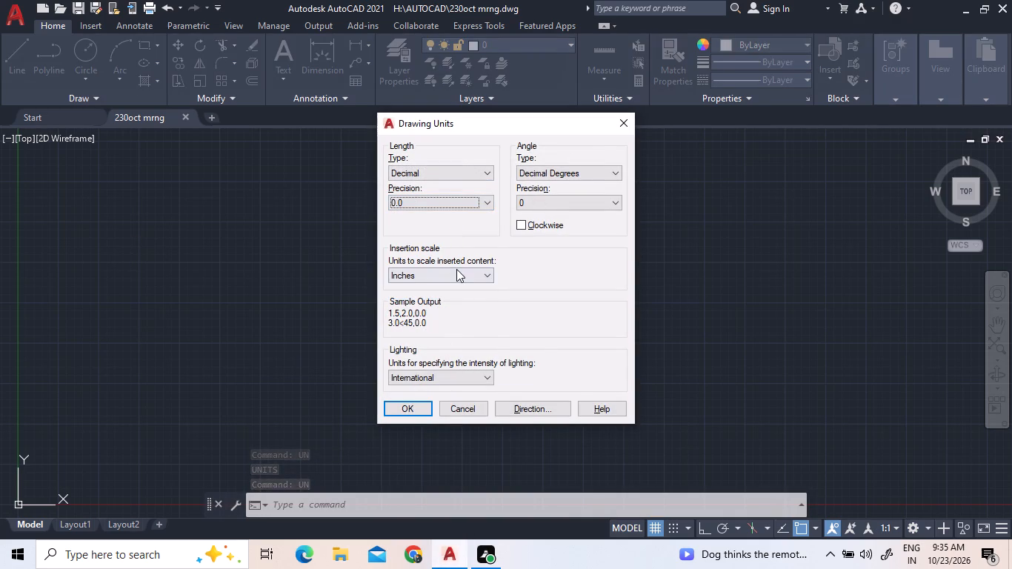
{"action": "left_click", "coordinate": [456, 269]}
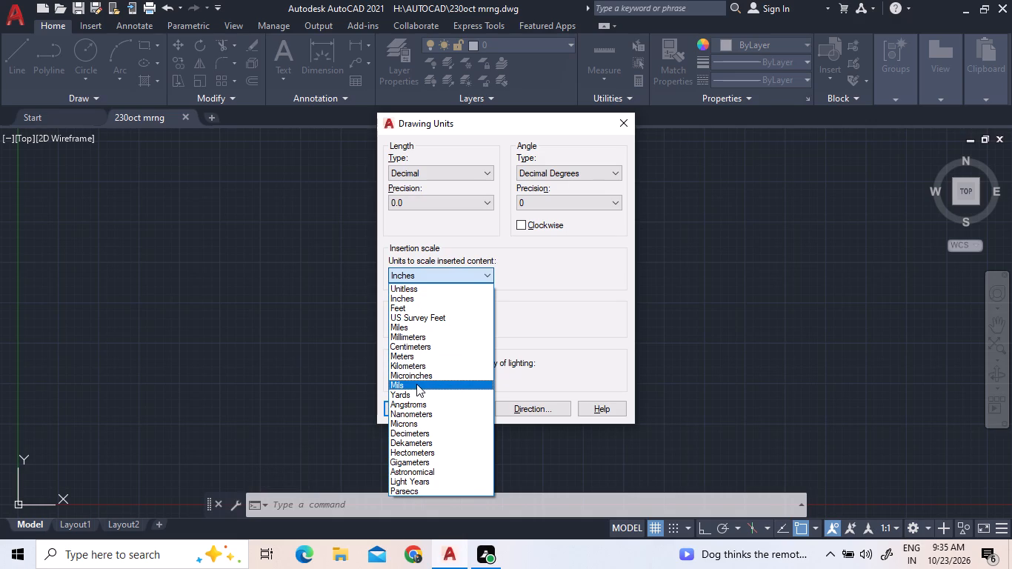
{"action": "left_click", "coordinate": [421, 355]}
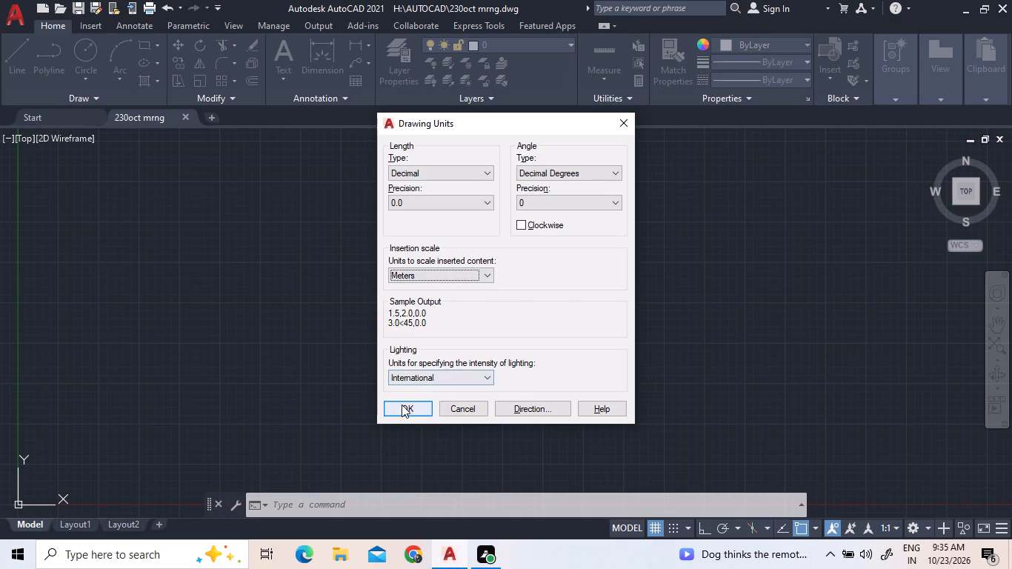
{"action": "left_click", "coordinate": [402, 405]}
Modify the Standard dimension style so the primary units' linear dimension precision is 0.0.
{"action": "scroll", "coordinate": [459, 375], "scroll_direction": "down", "scroll_amount": 3}
{"action": "scroll", "coordinate": [445, 382], "scroll_direction": "up", "scroll_amount": 2}
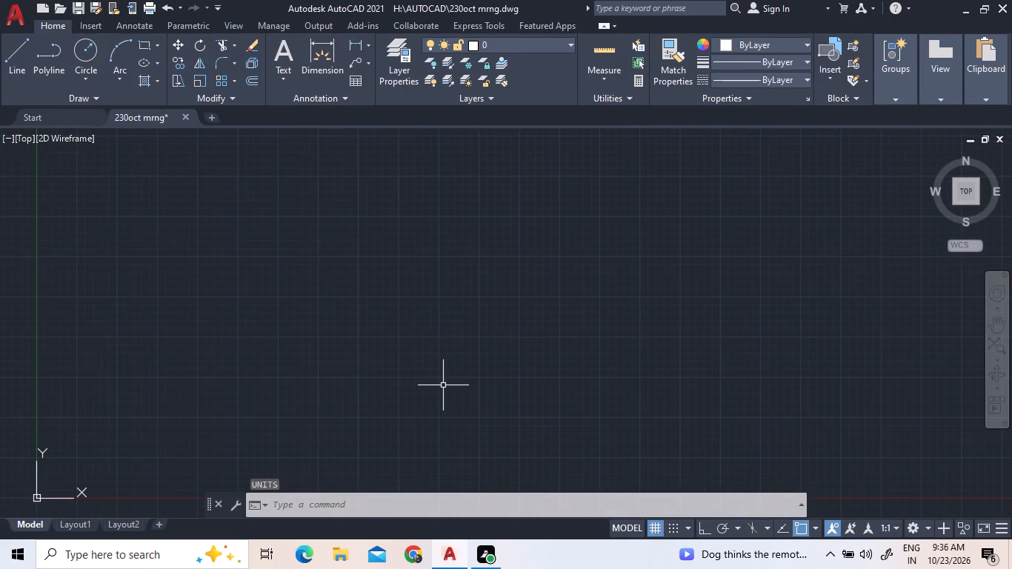
{"action": "key", "text": "d"}
{"action": "type", "text": "ims"}
{"action": "key", "text": "Return"}
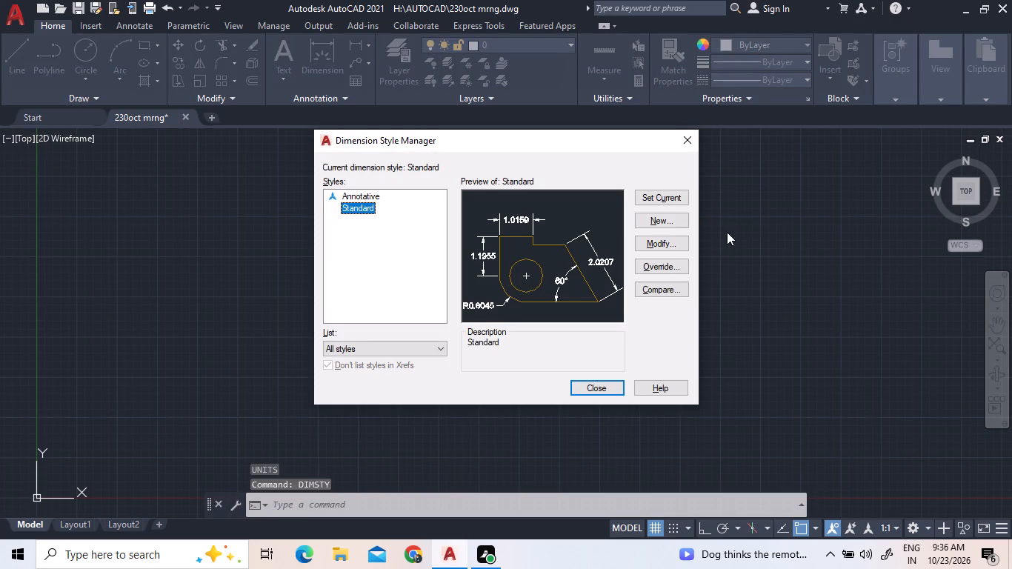
{"action": "left_click", "coordinate": [673, 247]}
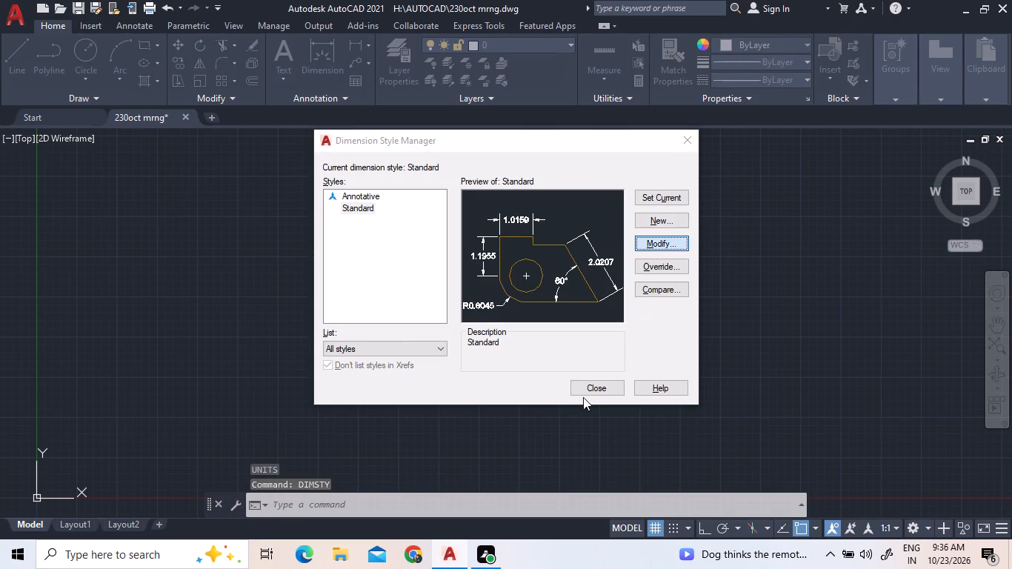
{"action": "left_click", "coordinate": [607, 390]}
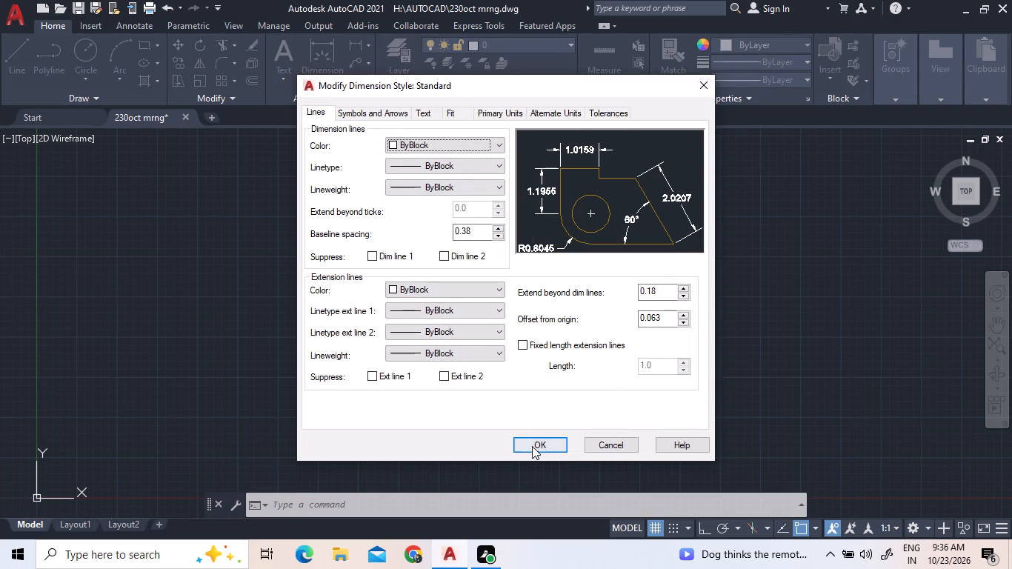
{"action": "left_click", "coordinate": [502, 106]}
{"action": "left_click", "coordinate": [512, 117]}
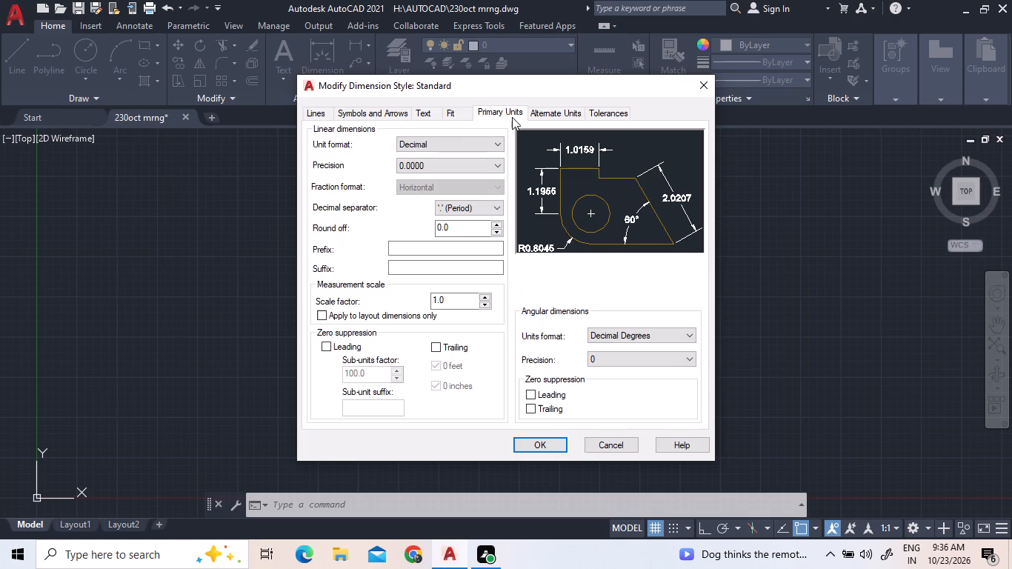
{"action": "left_click", "coordinate": [466, 159]}
{"action": "left_click", "coordinate": [459, 187]}
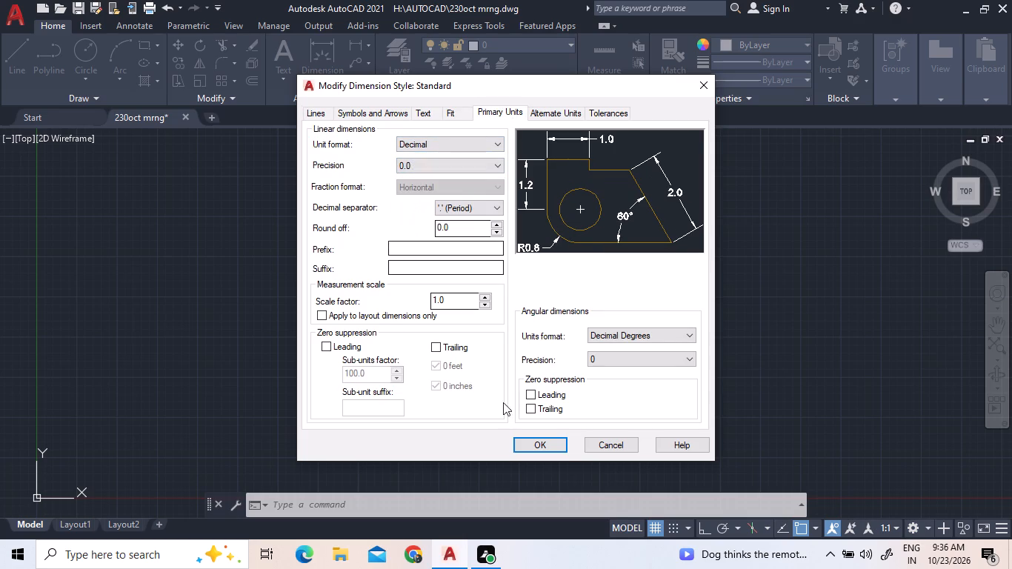
{"action": "left_click", "coordinate": [559, 441]}
{"action": "left_click", "coordinate": [602, 379]}
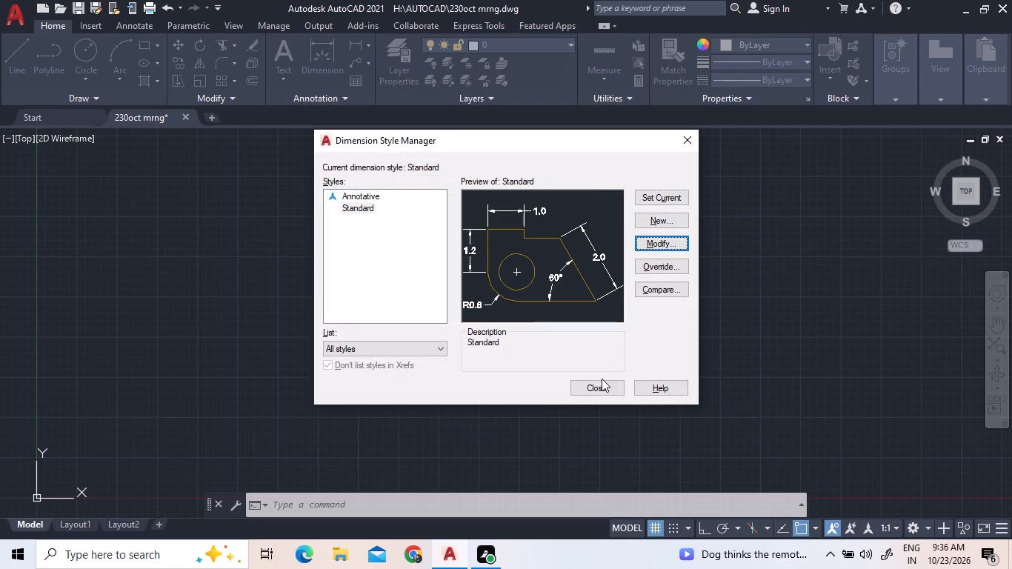
{"action": "left_click", "coordinate": [593, 387]}
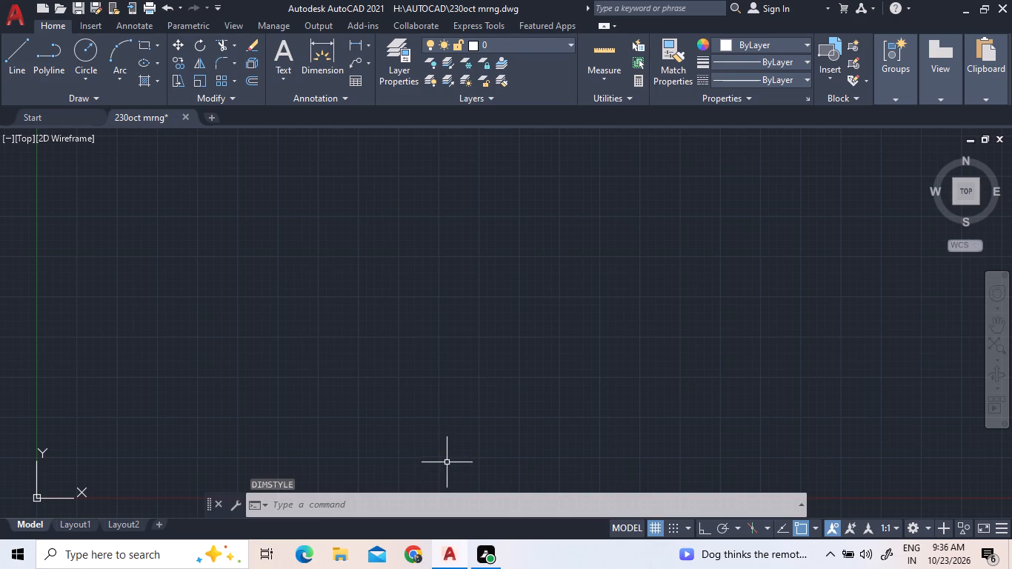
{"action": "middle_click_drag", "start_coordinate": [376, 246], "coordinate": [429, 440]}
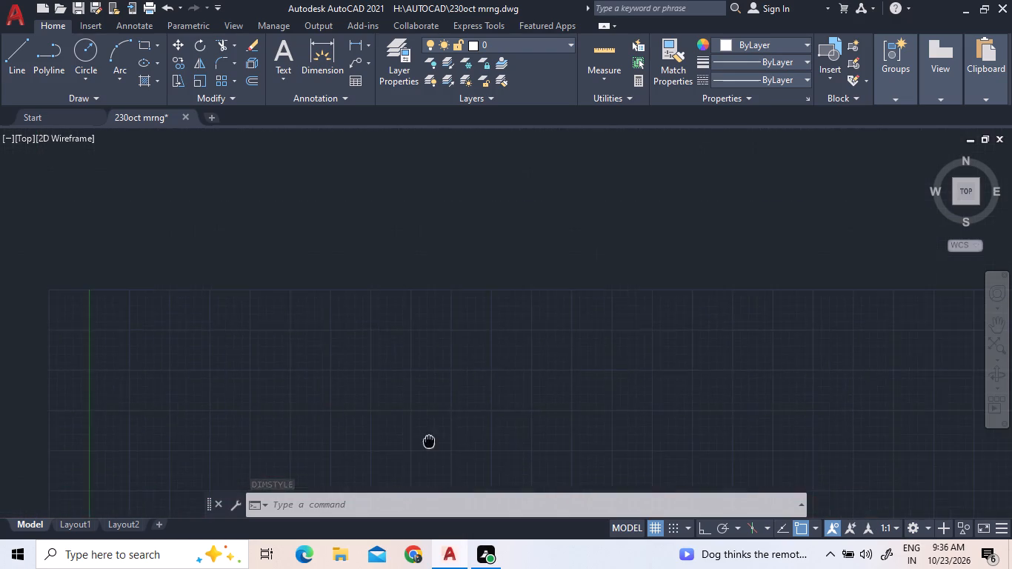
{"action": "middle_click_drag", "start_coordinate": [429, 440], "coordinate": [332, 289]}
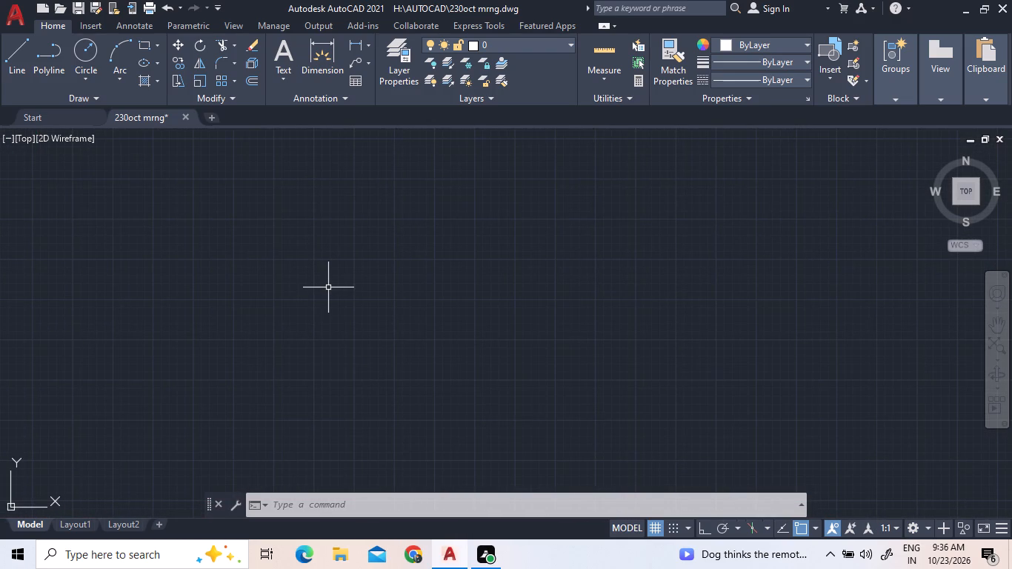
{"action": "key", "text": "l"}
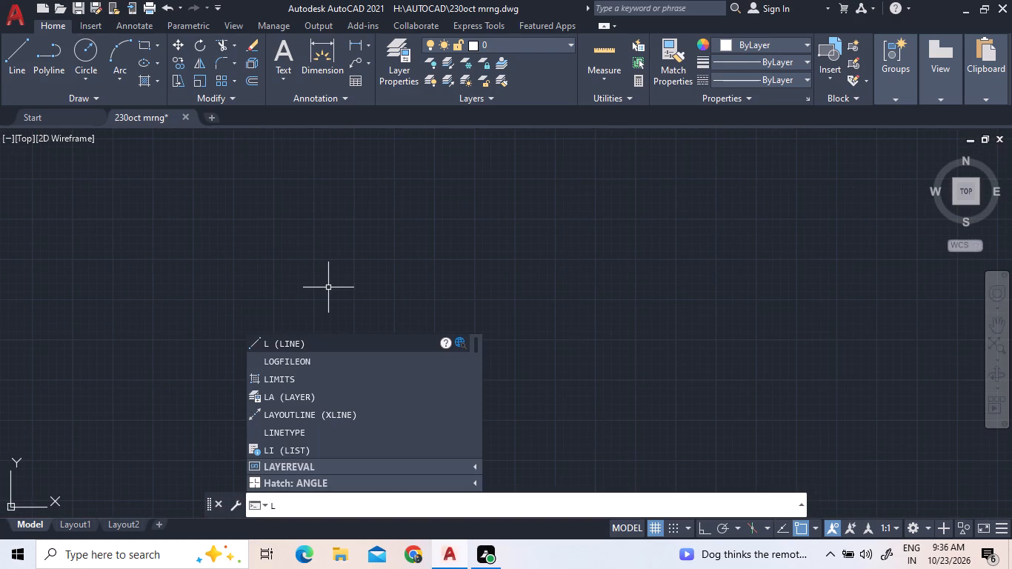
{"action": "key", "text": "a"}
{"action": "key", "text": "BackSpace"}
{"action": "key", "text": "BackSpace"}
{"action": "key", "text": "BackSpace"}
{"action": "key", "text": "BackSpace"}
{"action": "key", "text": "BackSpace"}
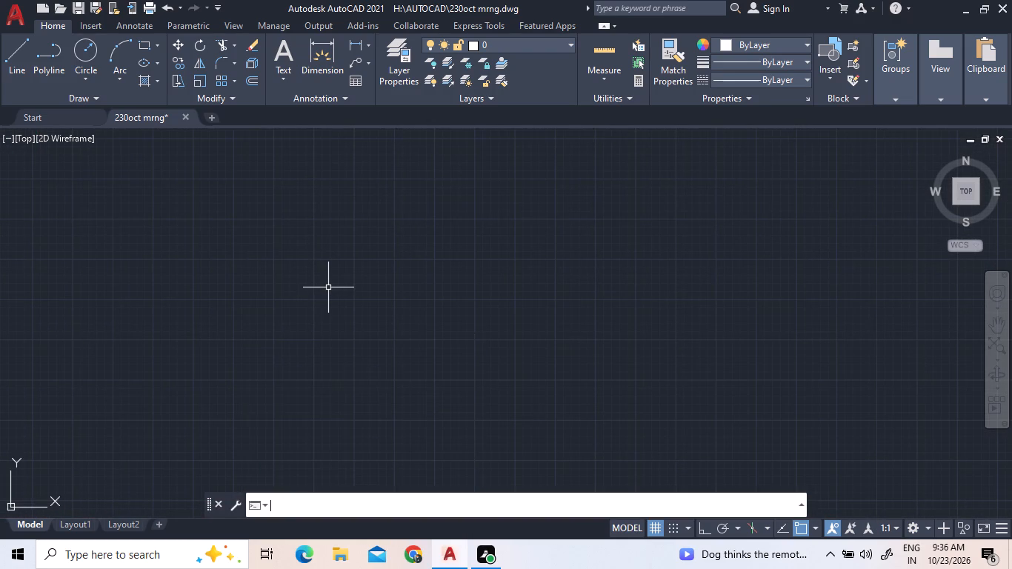
Set the model space limits to a lower left corner of 0.0,0.0 and an upper right corner of 50,50.
{"action": "type", "text": "limi"}
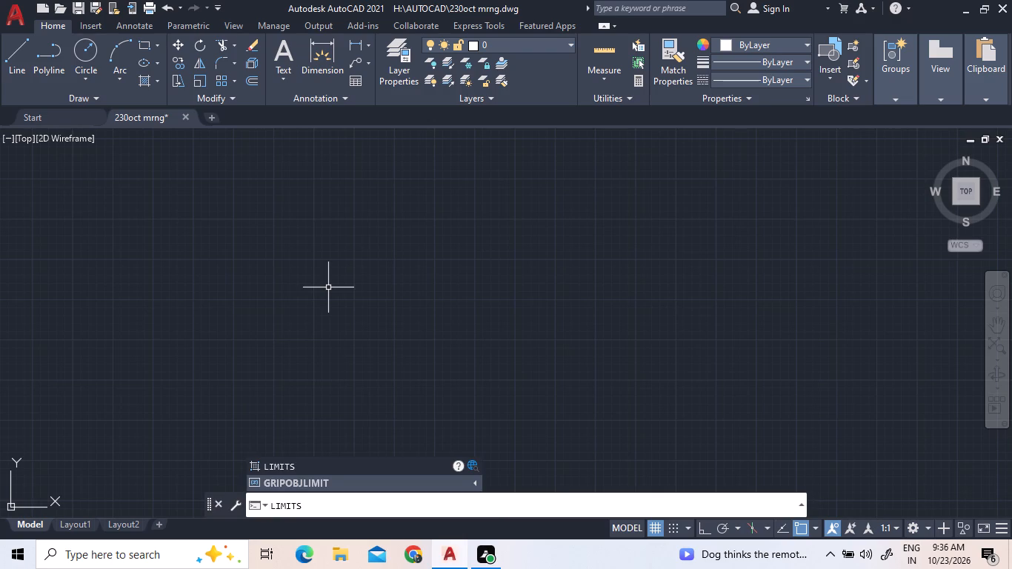
{"action": "key", "text": "Return"}
{"action": "key", "text": "Return"}
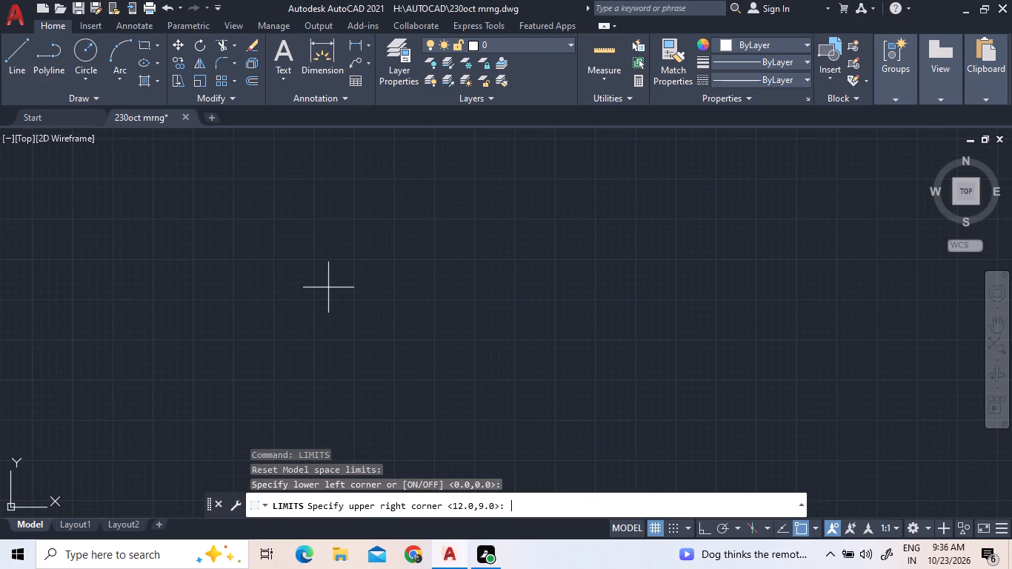
{"action": "type", "text": "50"}
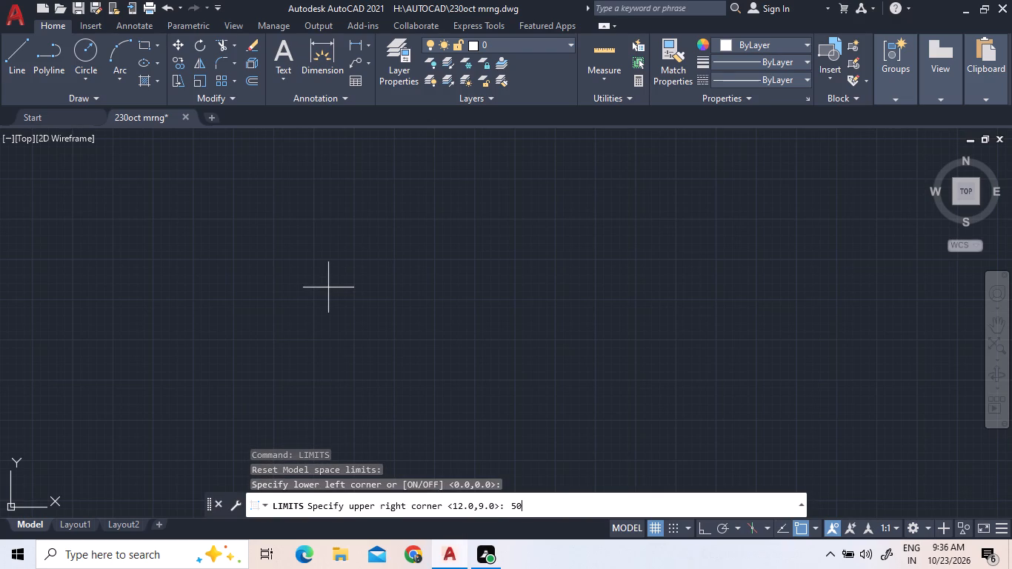
{"action": "key", "text": "comma"}
{"action": "type", "text": "50"}
{"action": "key", "text": "Return"}
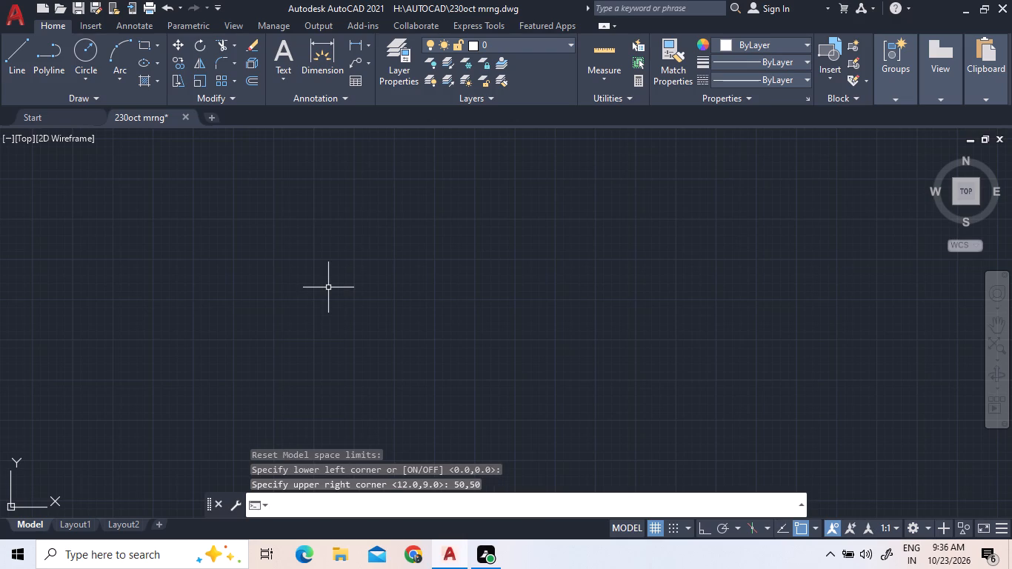
{"action": "type", "text": "z a"}
{"action": "key", "text": "space"}
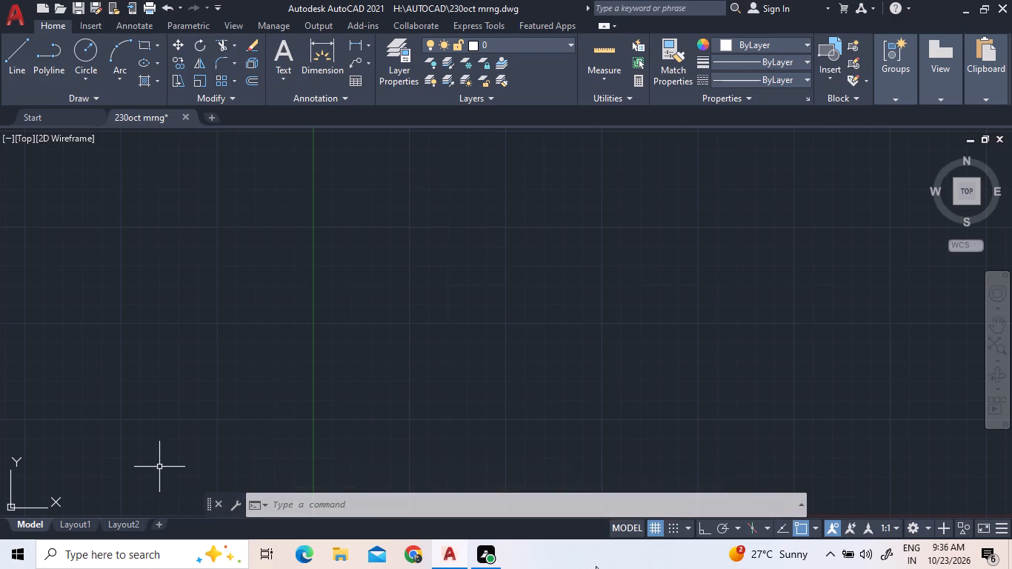
Create two new layers named "rooms" and "text" in the layer properties.
{"action": "type", "text": "la"}
{"action": "key", "text": "Return"}
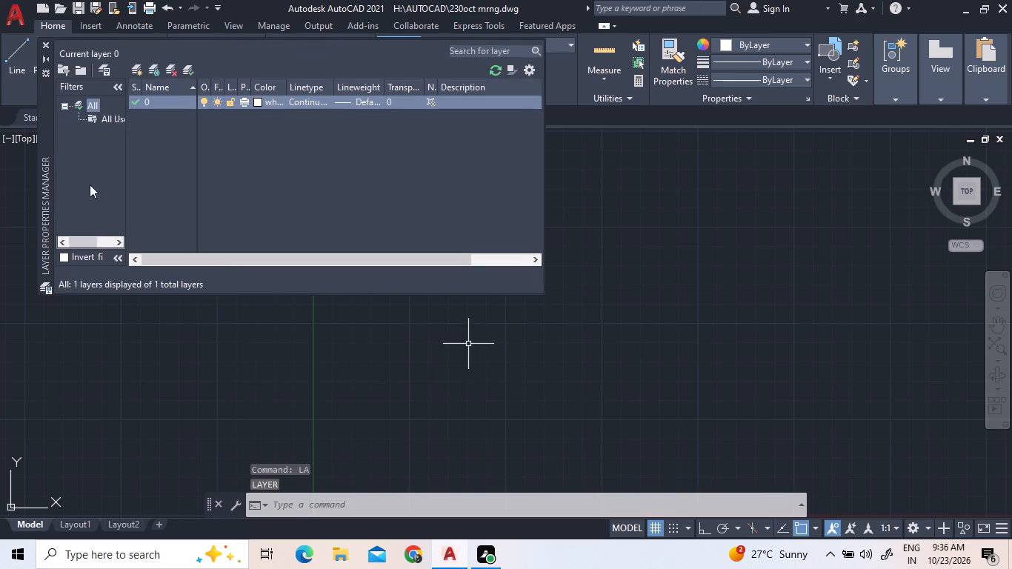
{"action": "left_click", "coordinate": [134, 63]}
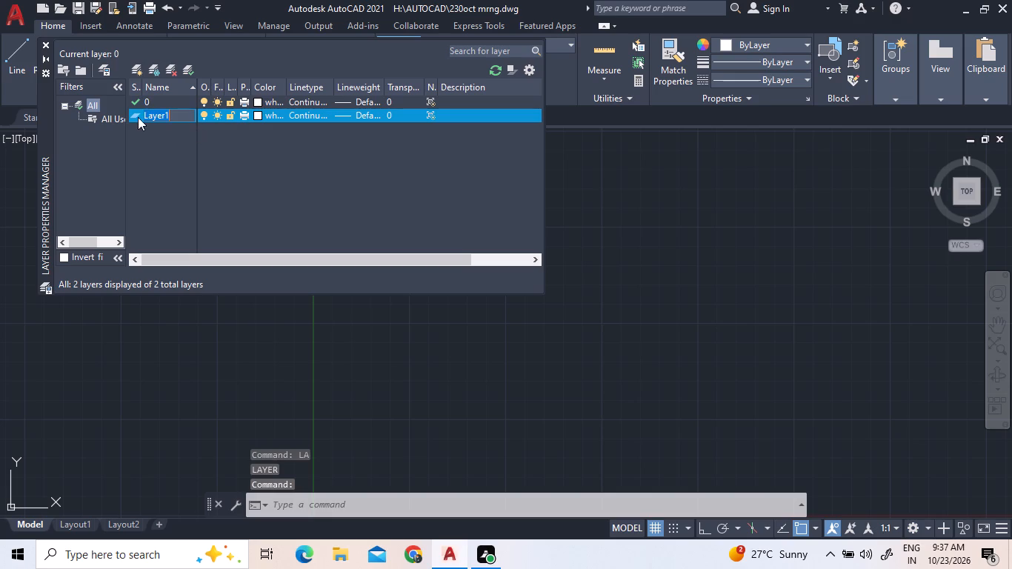
{"action": "left_click", "coordinate": [179, 116]}
{"action": "left_click", "coordinate": [179, 116]}
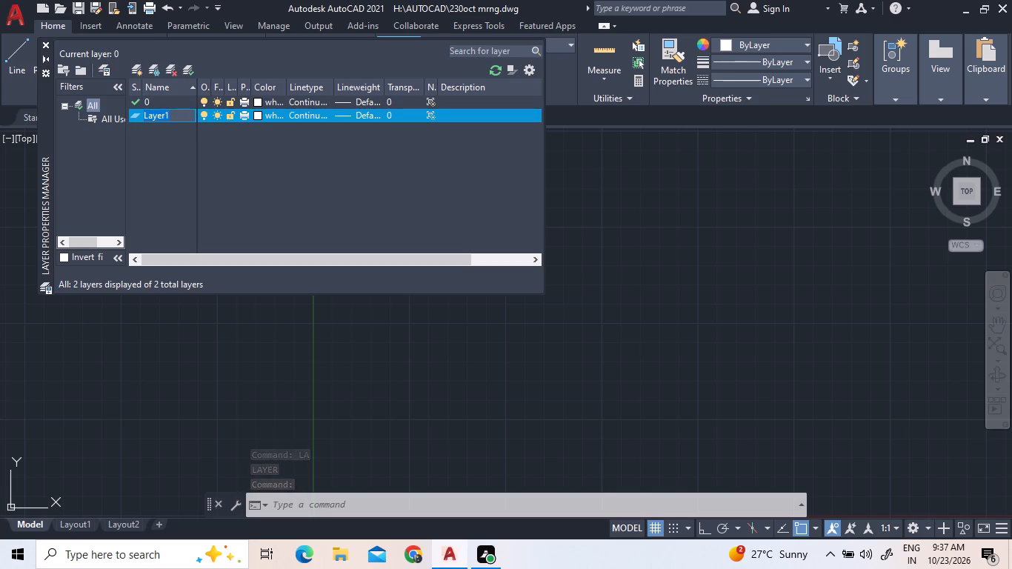
{"action": "type", "text": "rooms"}
{"action": "key", "text": "Return"}
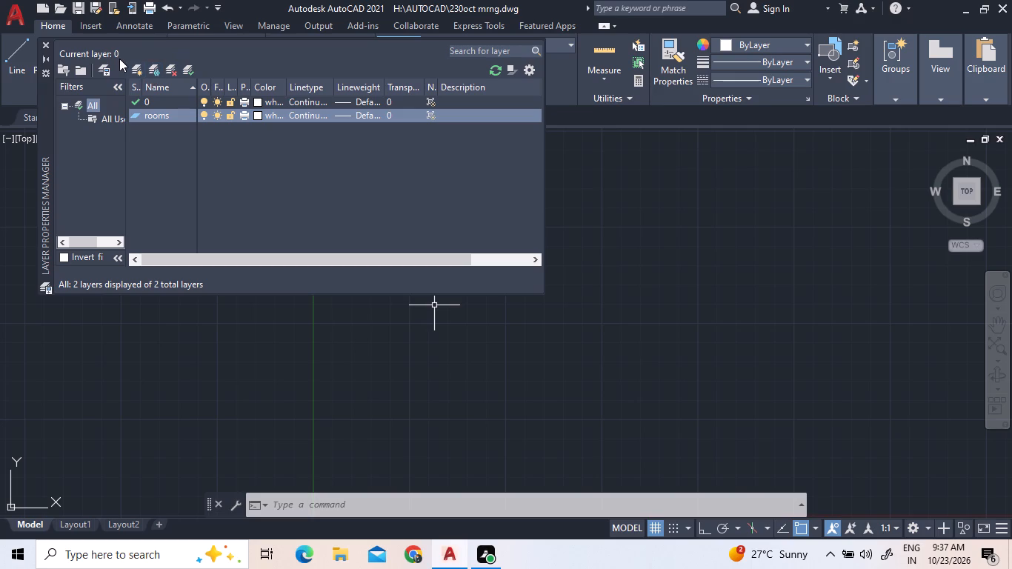
{"action": "left_click", "coordinate": [136, 68]}
{"action": "type", "text": "text"}
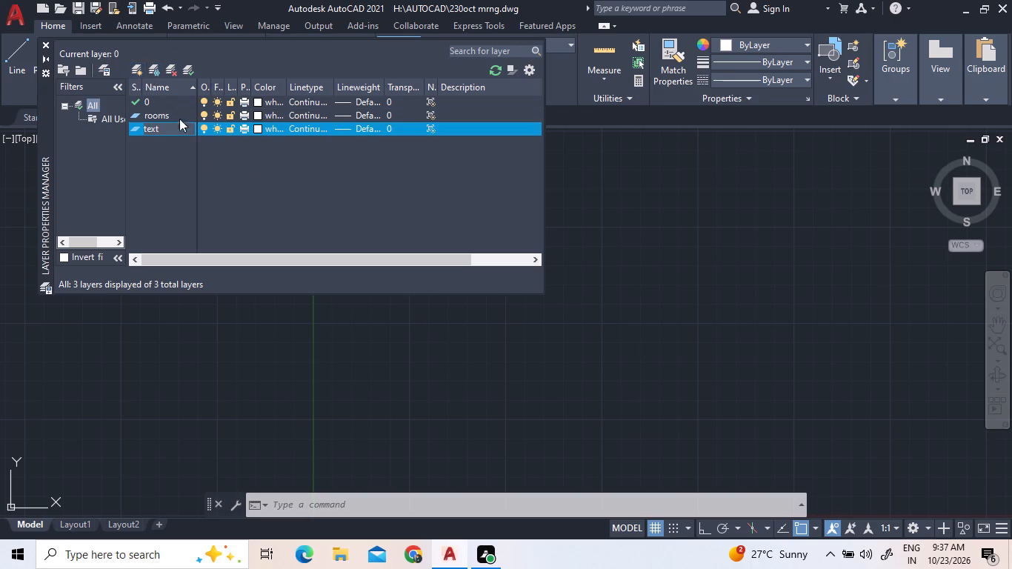
Add another new layer and name it "dimension".
{"action": "left_click", "coordinate": [140, 63]}
{"action": "type", "text": "dim"}
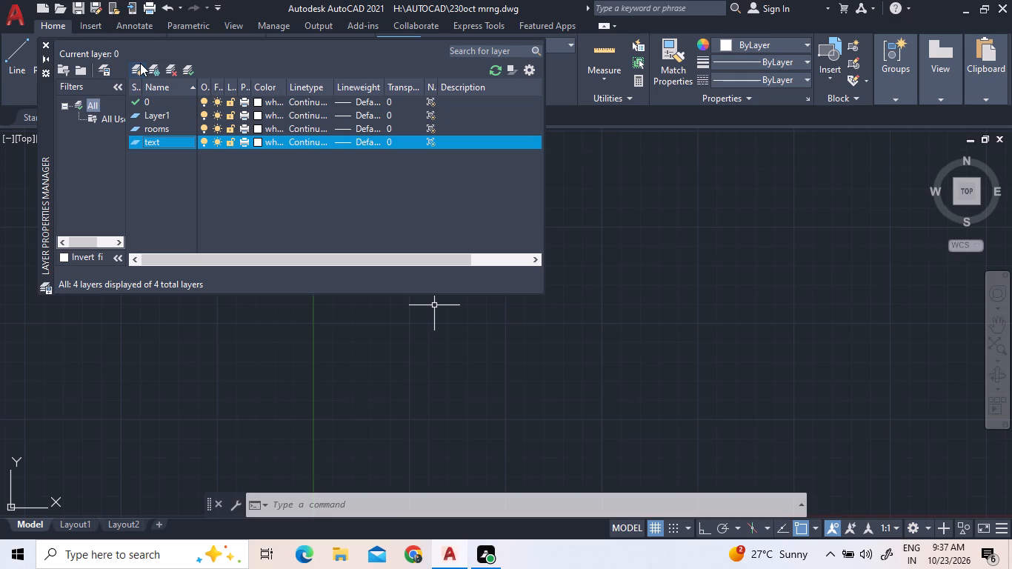
{"action": "type", "text": "ion"}
{"action": "left_click", "coordinate": [184, 142]}
{"action": "left_click", "coordinate": [176, 115]}
{"action": "left_click", "coordinate": [176, 115]}
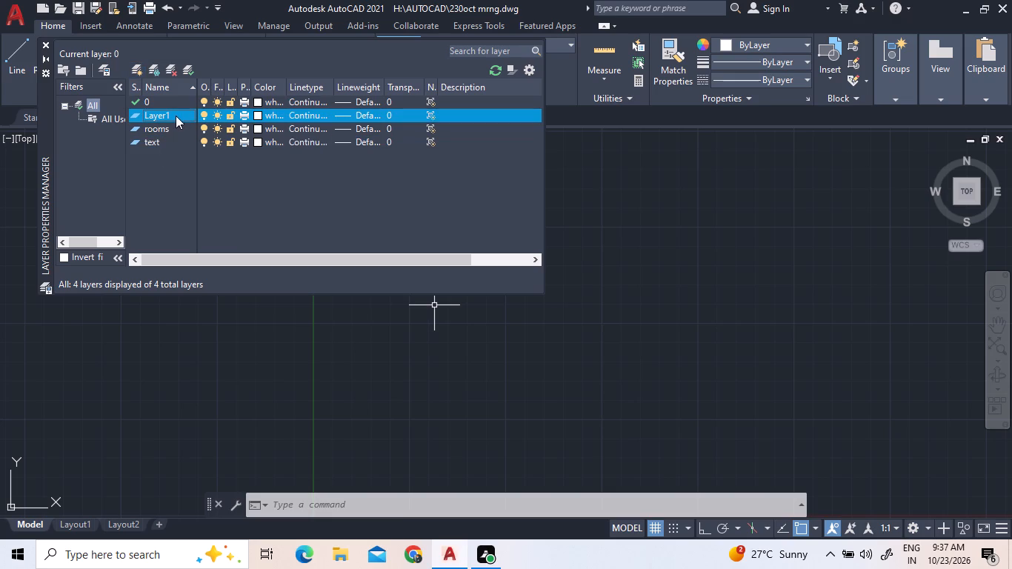
{"action": "key", "text": "d"}
{"action": "type", "text": "ime"}
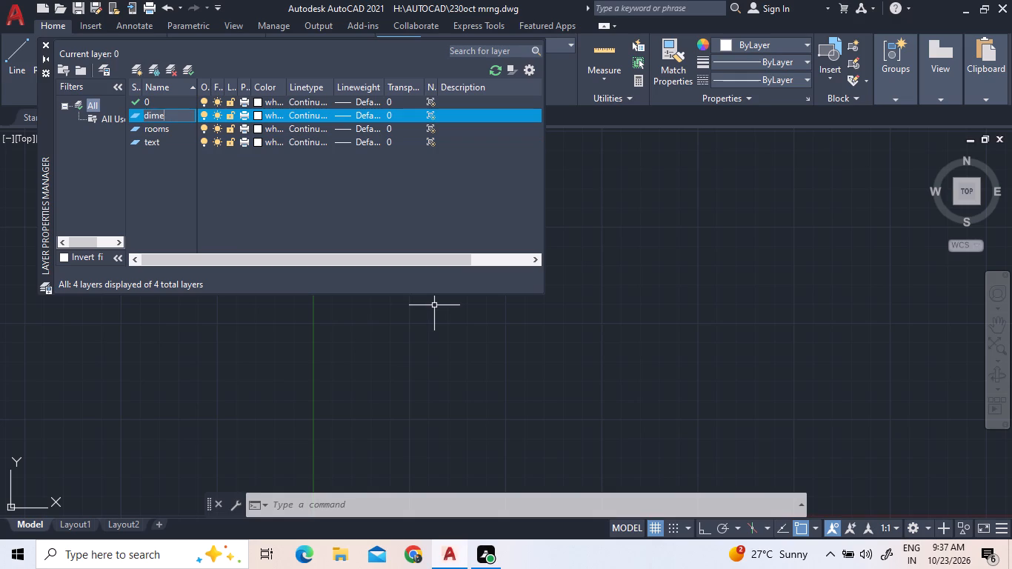
{"action": "type", "text": "nsion"}
{"action": "left_click", "coordinate": [254, 198]}
Create two more layers named "stair" and "door".
{"action": "left_click", "coordinate": [136, 67]}
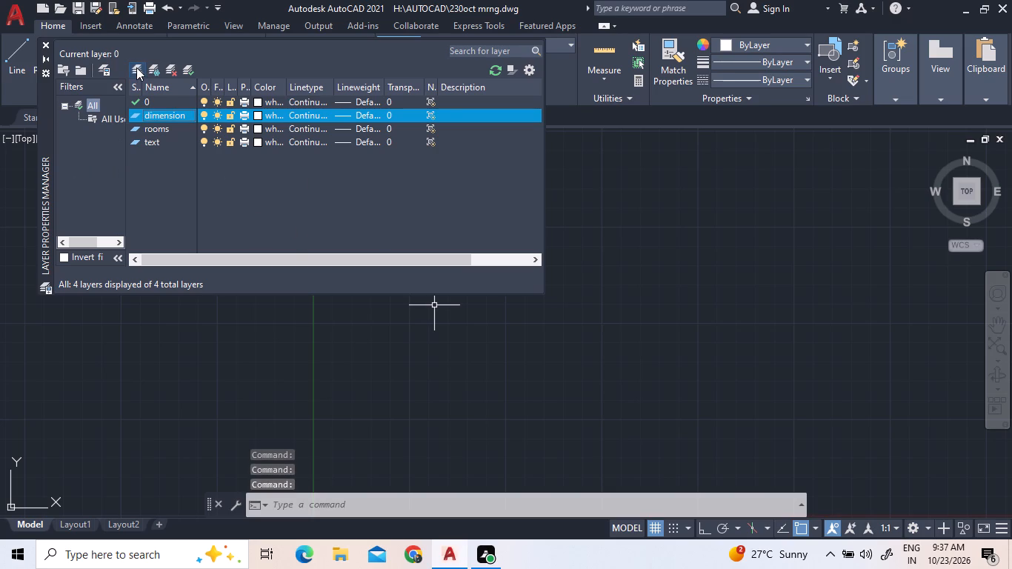
{"action": "type", "text": "sta"}
{"action": "key", "text": "i"}
{"action": "key", "text": "r"}
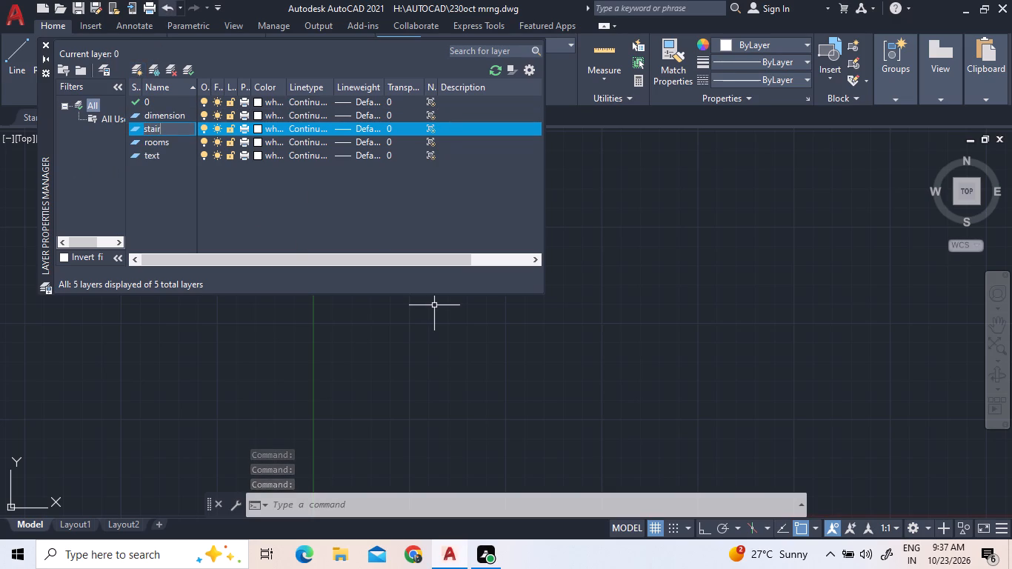
{"action": "left_click", "coordinate": [162, 253]}
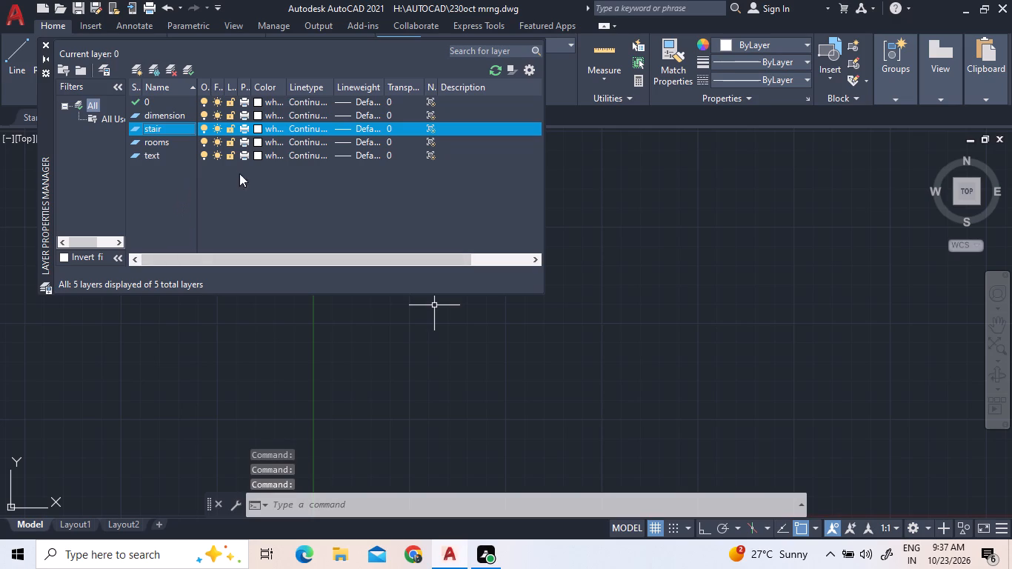
{"action": "left_click", "coordinate": [131, 69]}
{"action": "type", "text": "door"}
{"action": "key", "text": "space"}
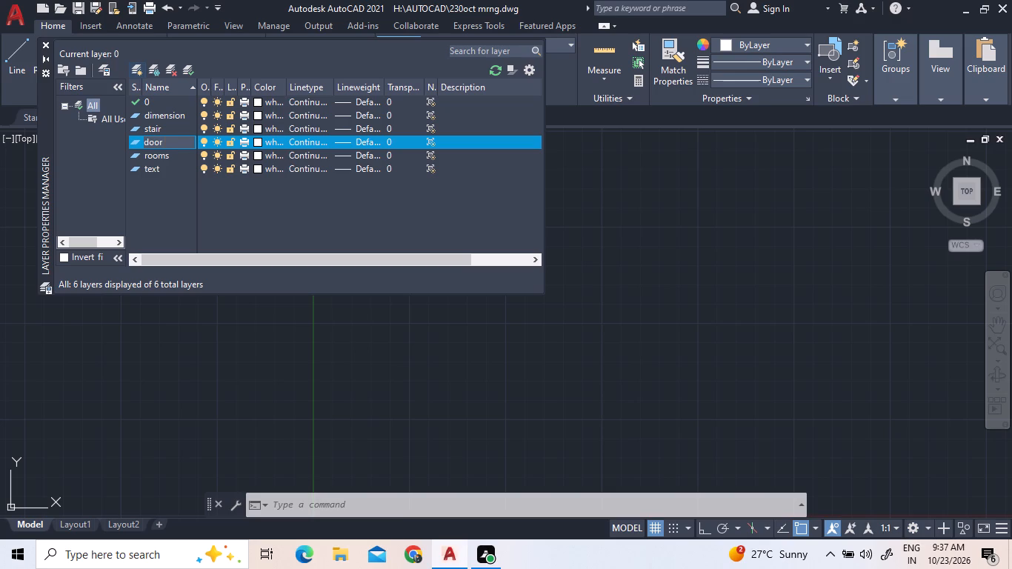
Set the color of the dimension layer to red.
{"action": "left_click", "coordinate": [256, 113]}
{"action": "left_click", "coordinate": [256, 113]}
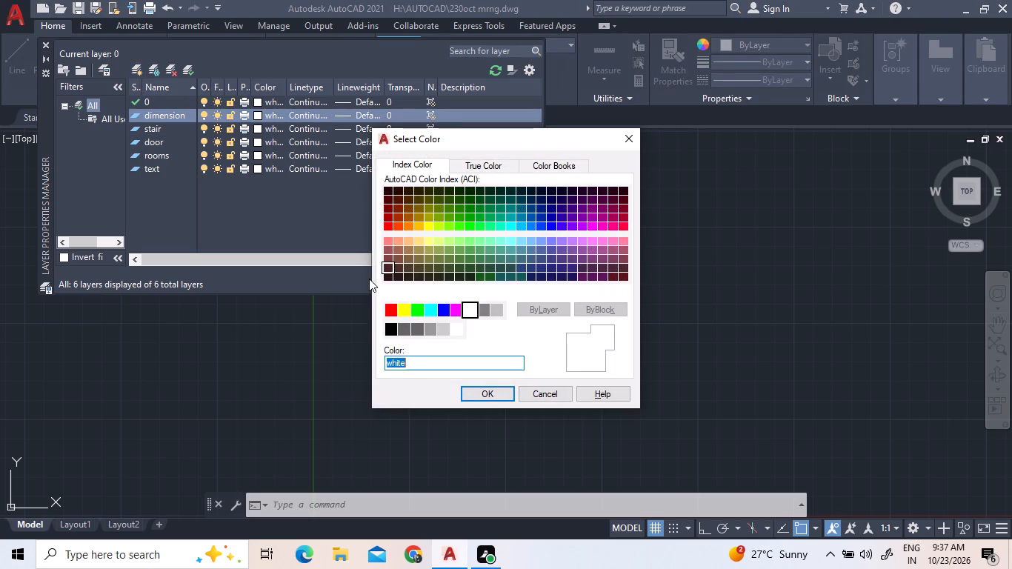
{"action": "left_click", "coordinate": [421, 314]}
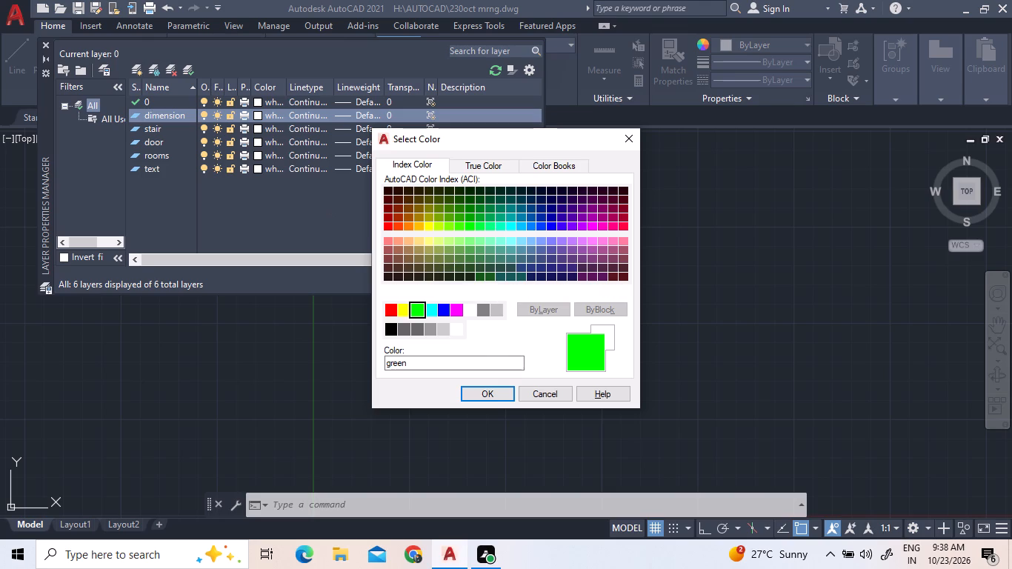
{"action": "left_click", "coordinate": [390, 310]}
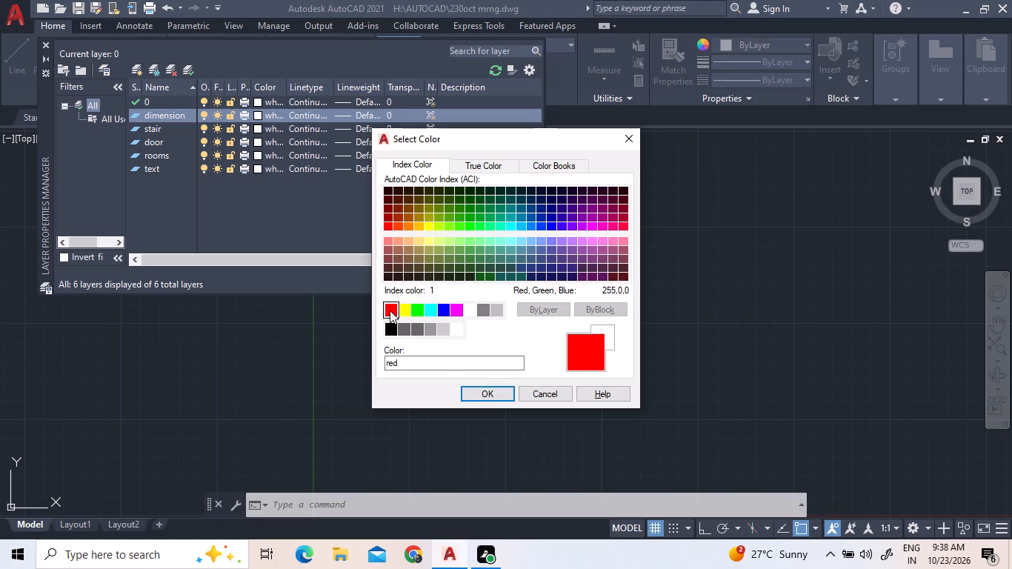
{"action": "left_click", "coordinate": [490, 395]}
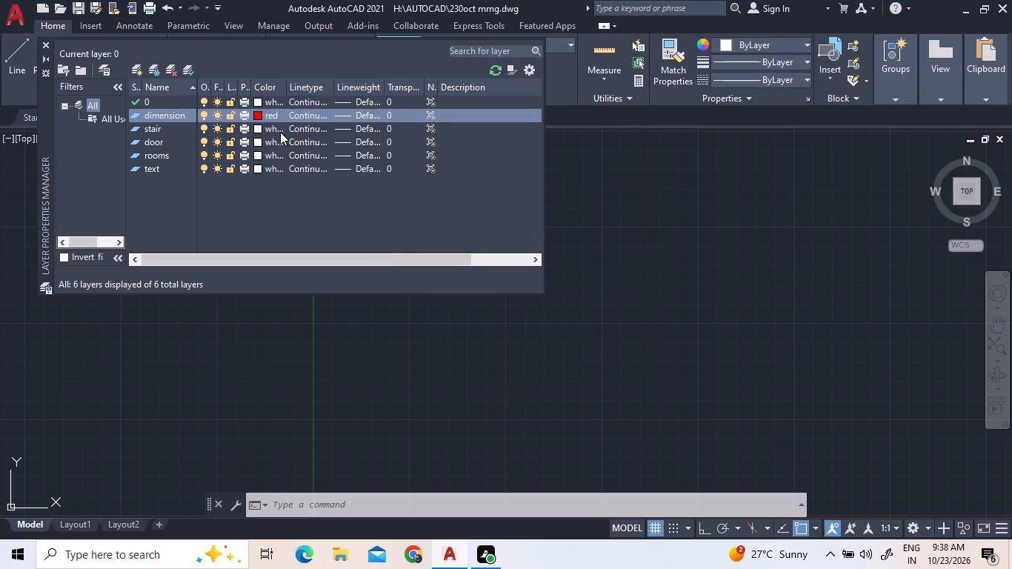
Set the color of the stair layer to yellow.
{"action": "left_click", "coordinate": [254, 129]}
{"action": "left_click", "coordinate": [259, 129]}
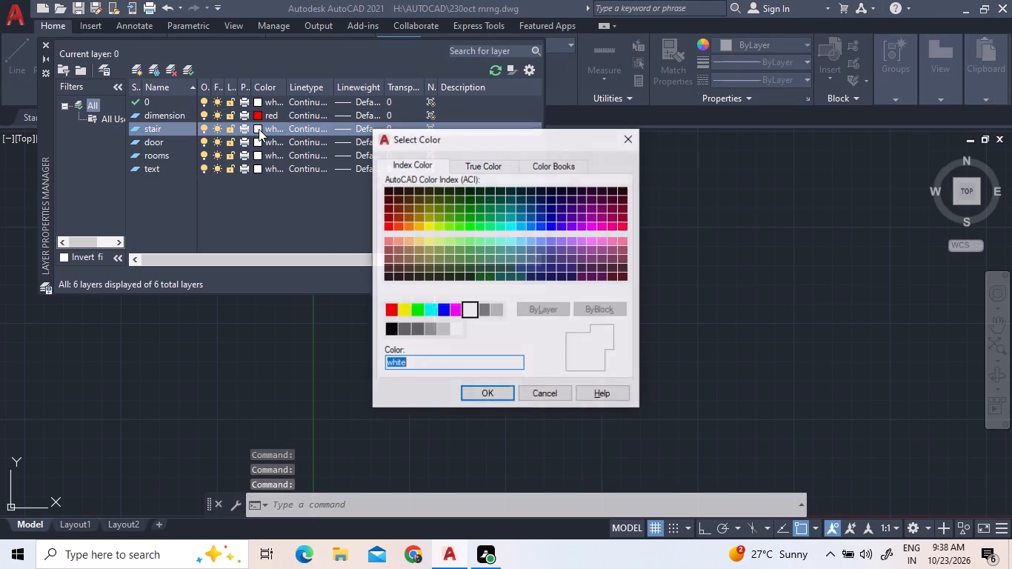
{"action": "left_click", "coordinate": [395, 311]}
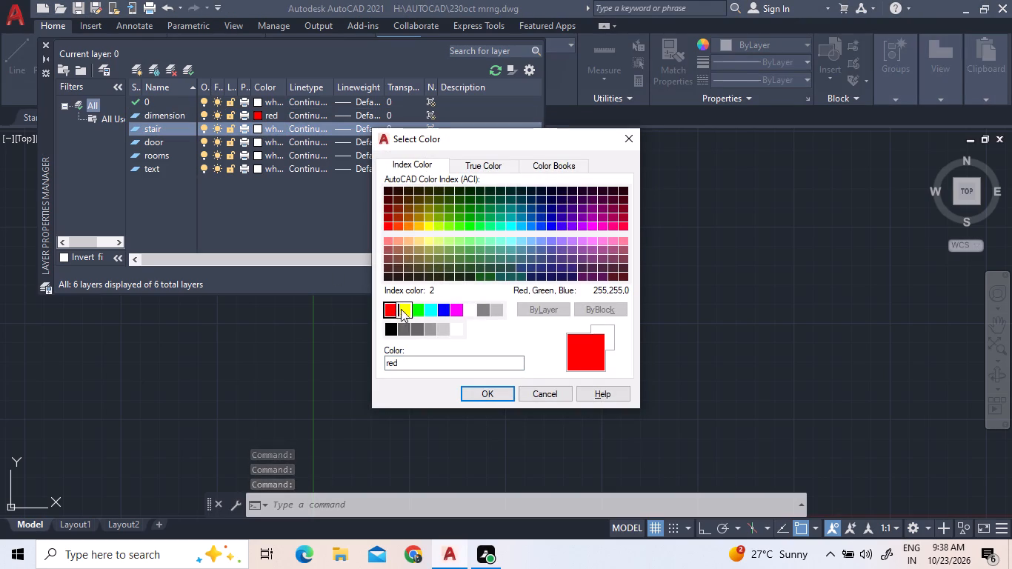
{"action": "left_click", "coordinate": [410, 305]}
{"action": "left_click", "coordinate": [490, 397]}
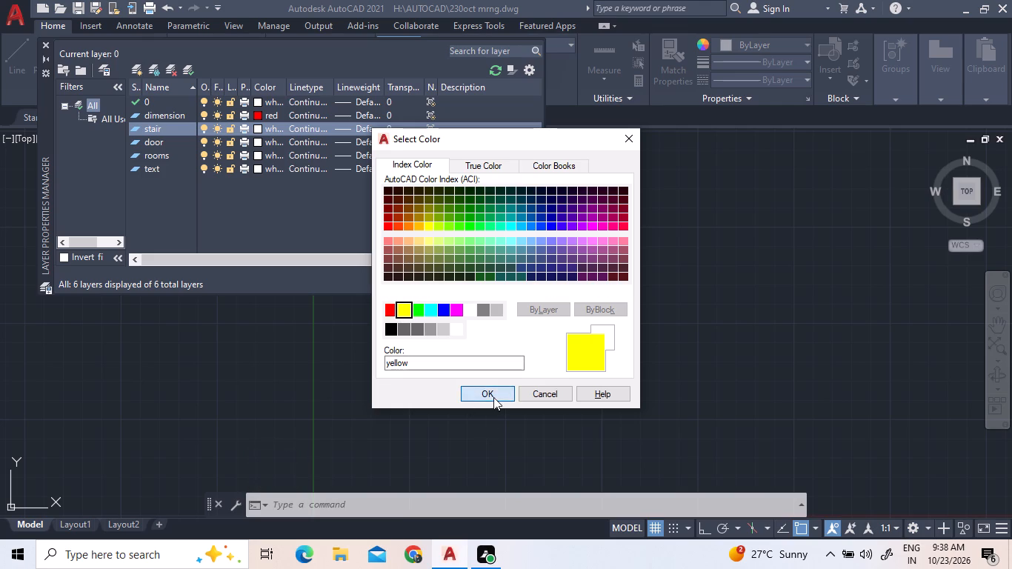
Set the color of the door layer to green and the rooms layer to cyan.
{"action": "left_click", "coordinate": [260, 142]}
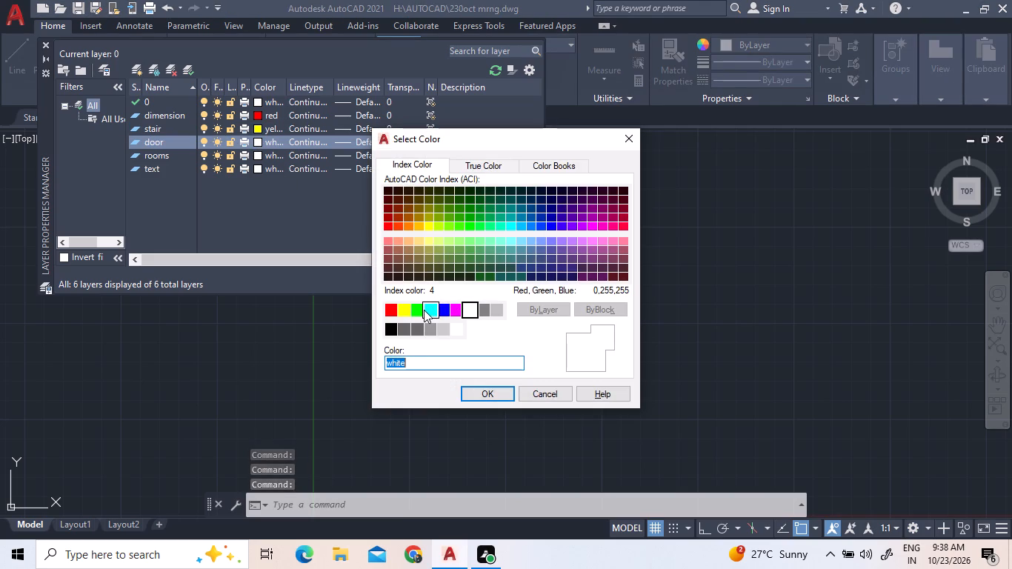
{"action": "left_click", "coordinate": [410, 310]}
{"action": "left_click", "coordinate": [479, 401]}
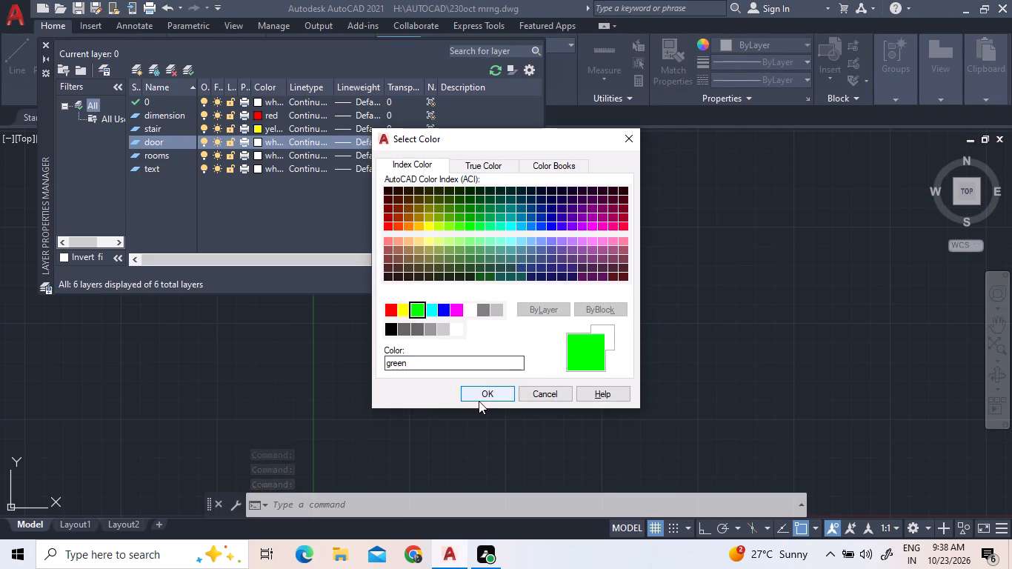
{"action": "left_click", "coordinate": [252, 155]}
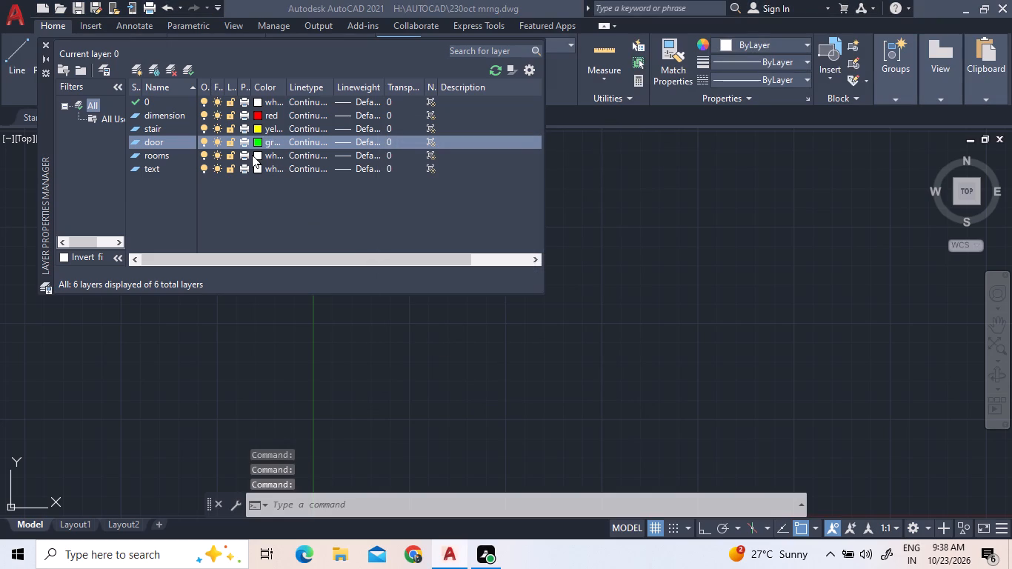
{"action": "left_click", "coordinate": [435, 302]}
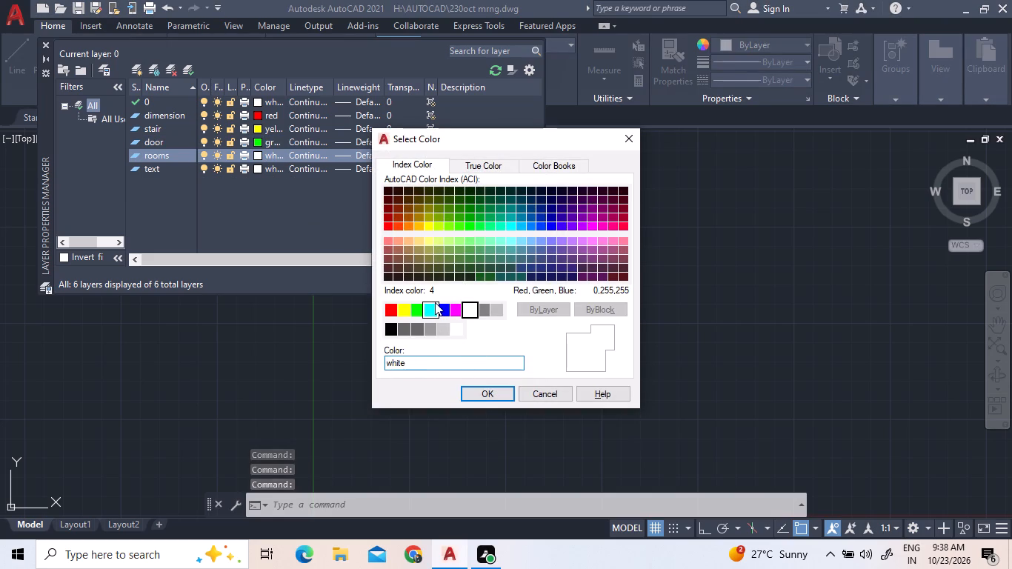
{"action": "left_click", "coordinate": [481, 399]}
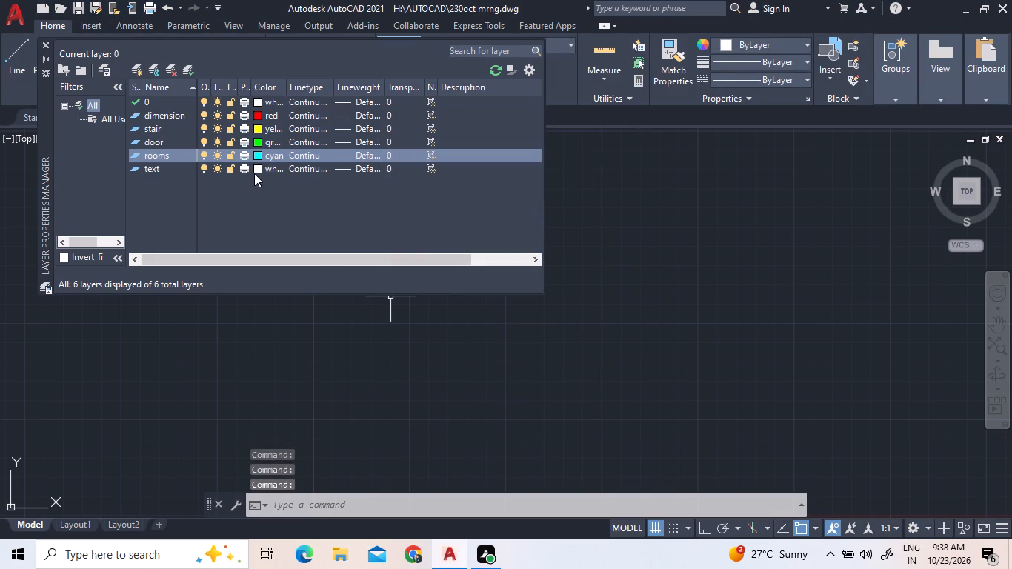
Set the color of the text layer to blue.
{"action": "left_click", "coordinate": [256, 169]}
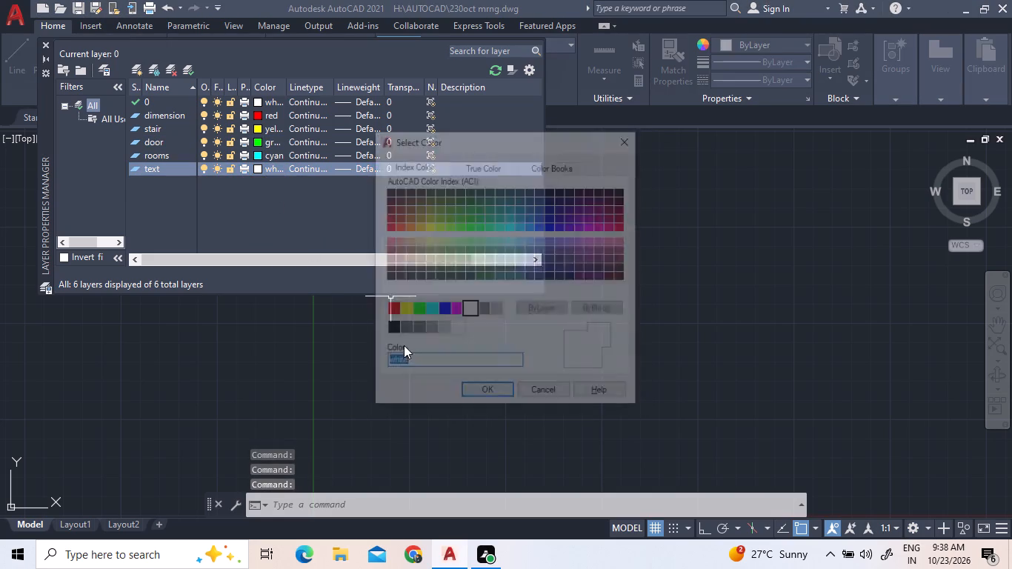
{"action": "left_click", "coordinate": [445, 310]}
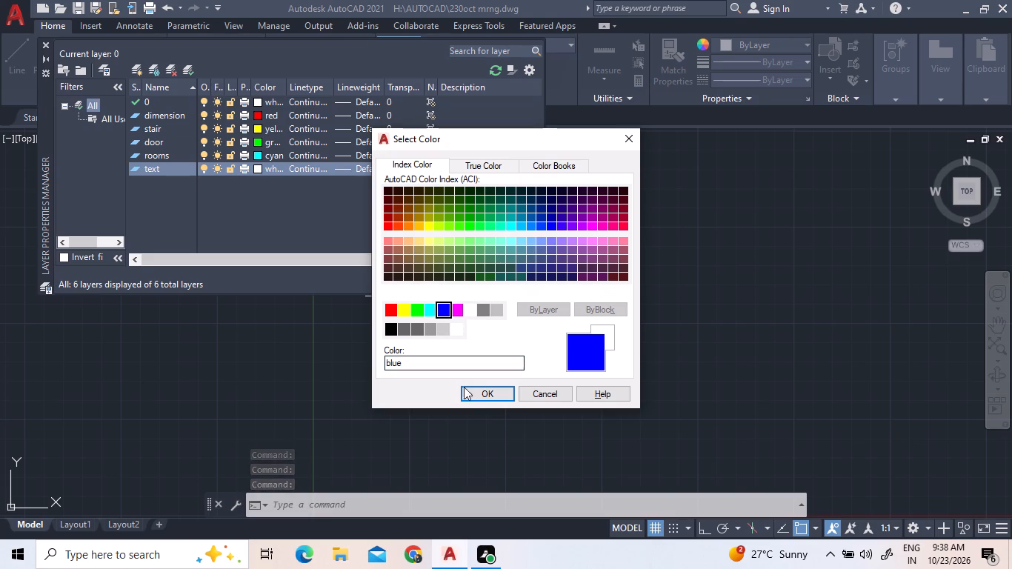
{"action": "left_click", "coordinate": [470, 397]}
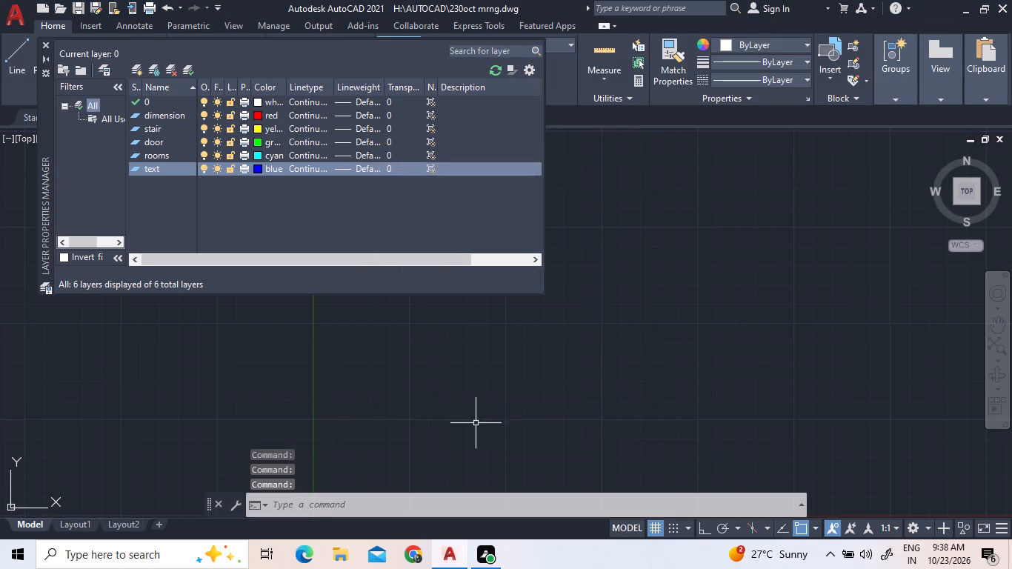
Create a new layer named window and set its color to magenta.
{"action": "left_click", "coordinate": [131, 74]}
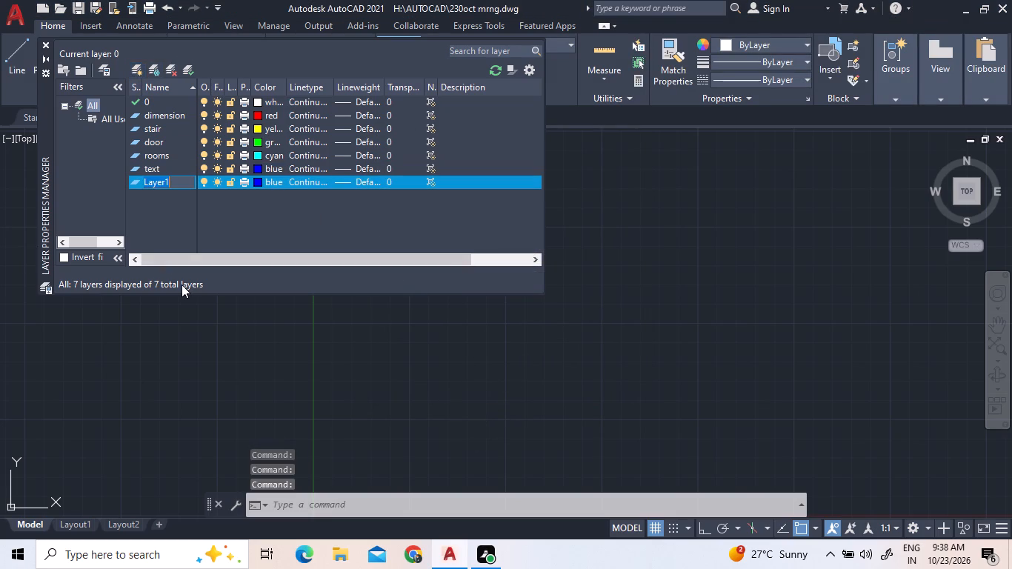
{"action": "type", "text": "window"}
{"action": "key", "text": "Return"}
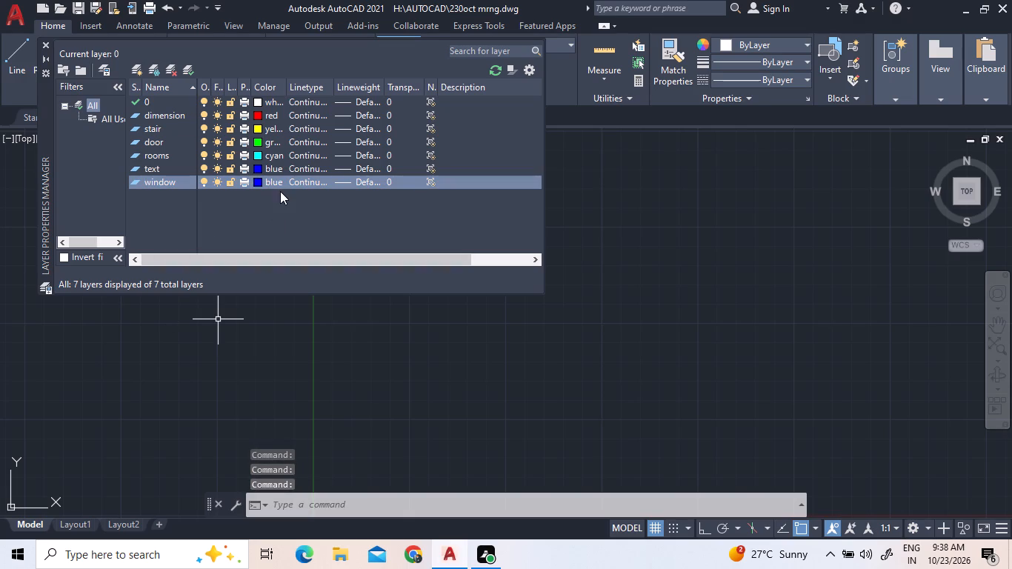
{"action": "left_click", "coordinate": [259, 181]}
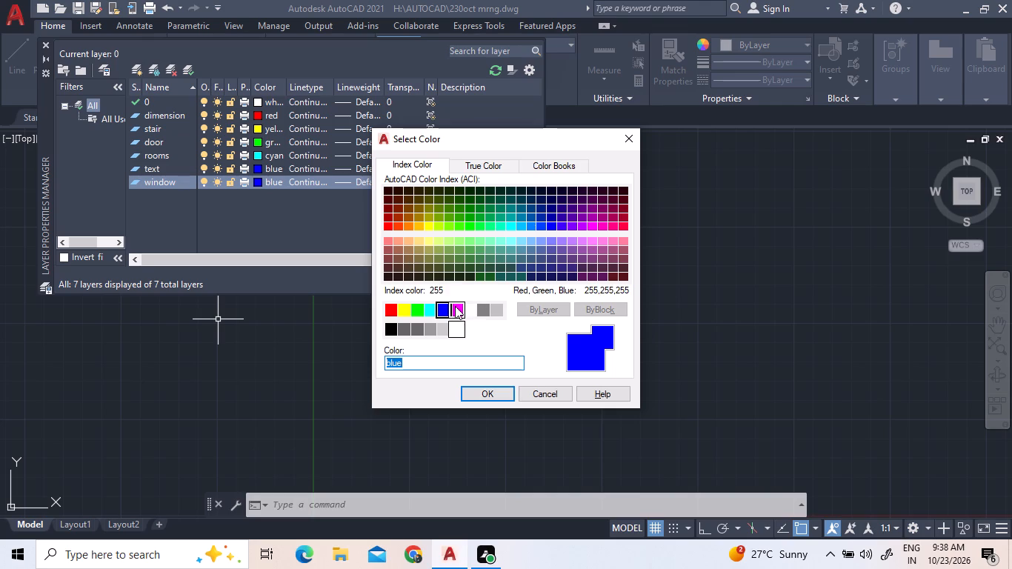
{"action": "left_click", "coordinate": [456, 306]}
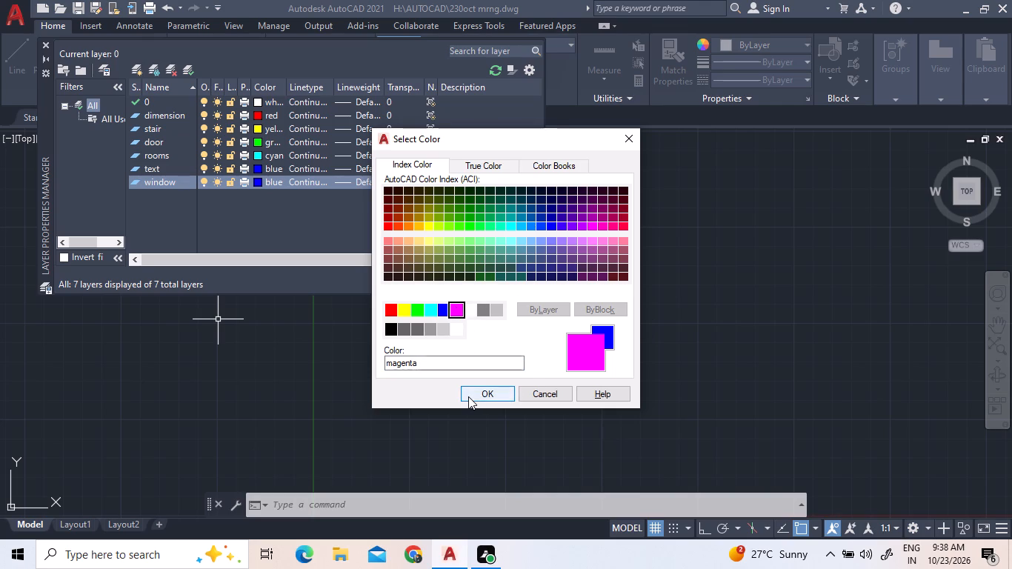
{"action": "left_click", "coordinate": [468, 396]}
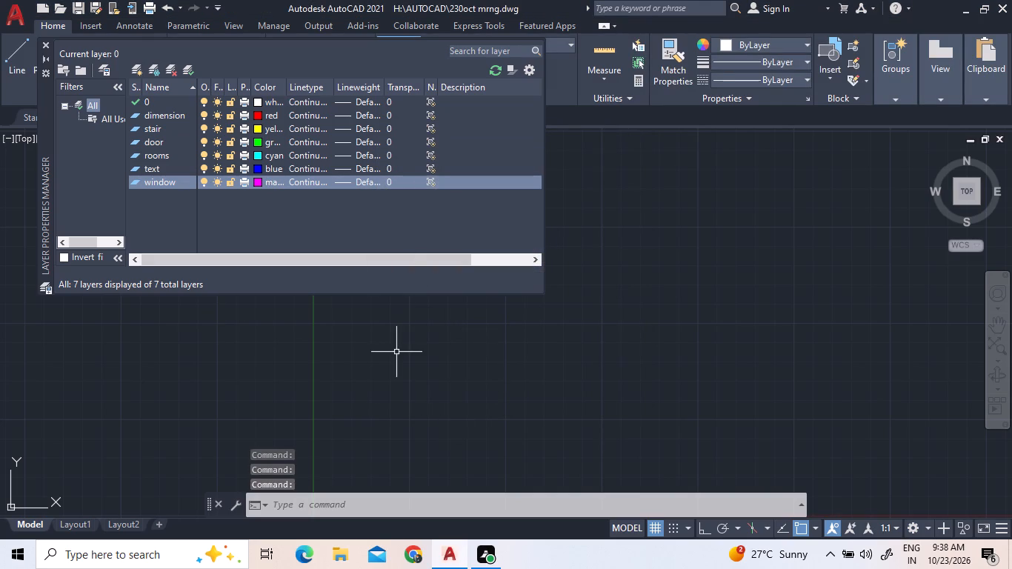
{"action": "double_click", "coordinate": [279, 153]}
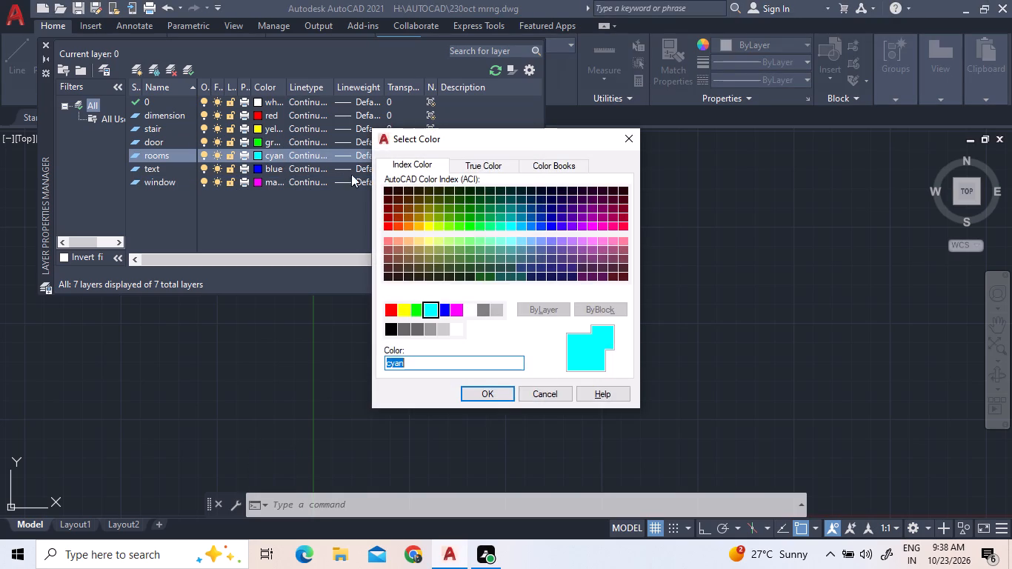
{"action": "left_click", "coordinate": [505, 397]}
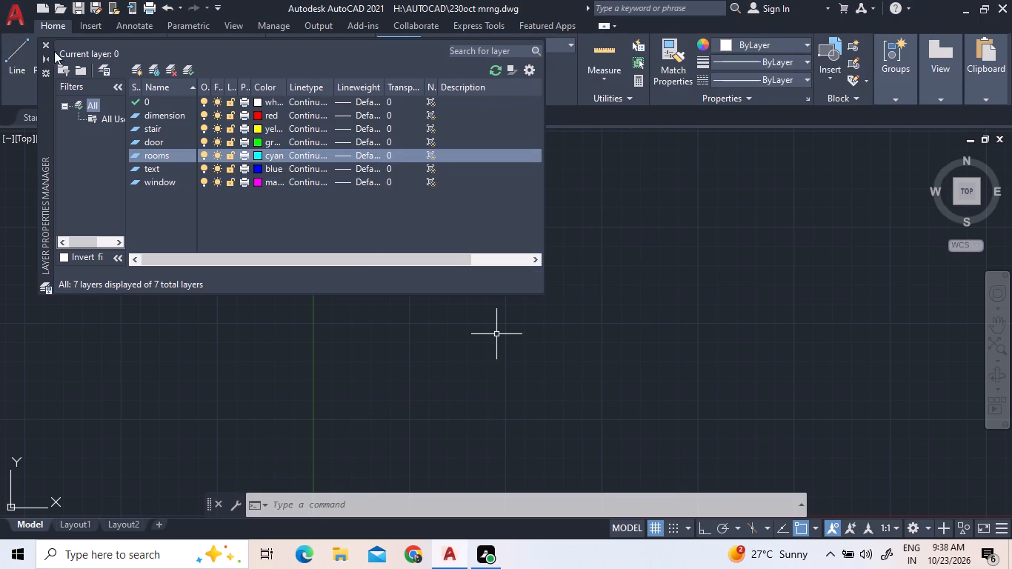
{"action": "left_click", "coordinate": [46, 41]}
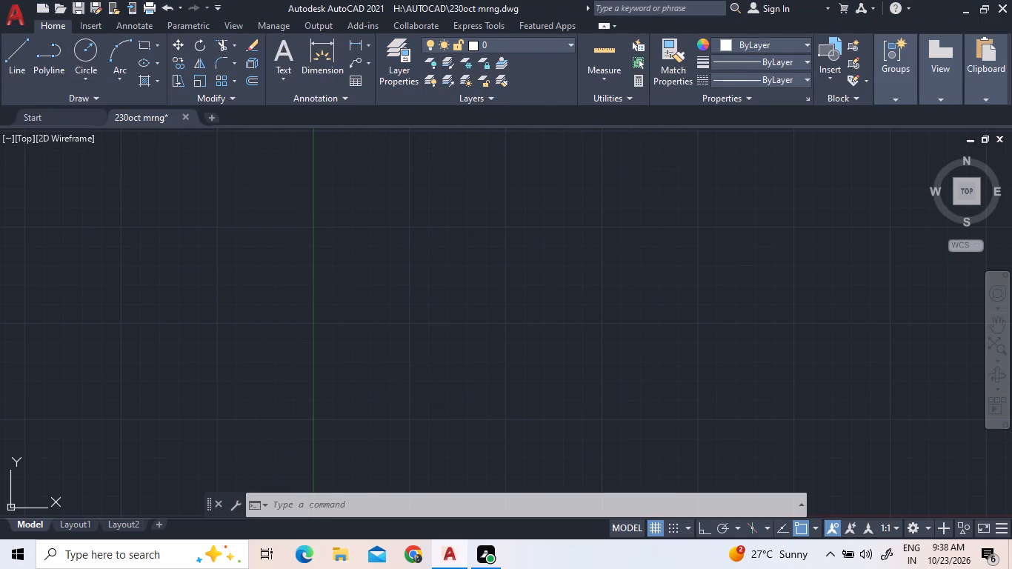
Draw a rectangle with a length of 3.60 and a width of 1.20.
{"action": "left_click", "coordinate": [147, 48]}
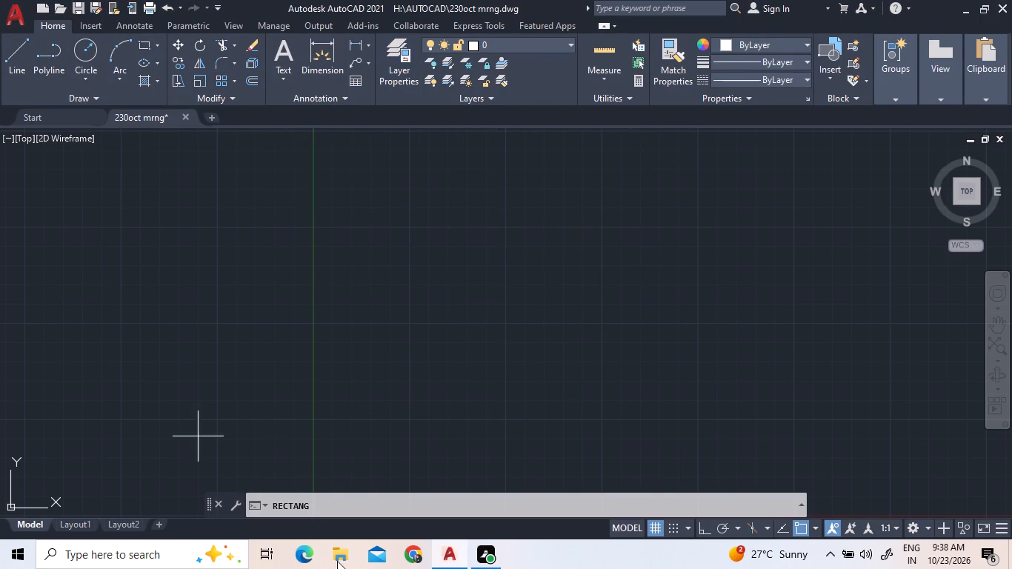
{"action": "left_click", "coordinate": [201, 227]}
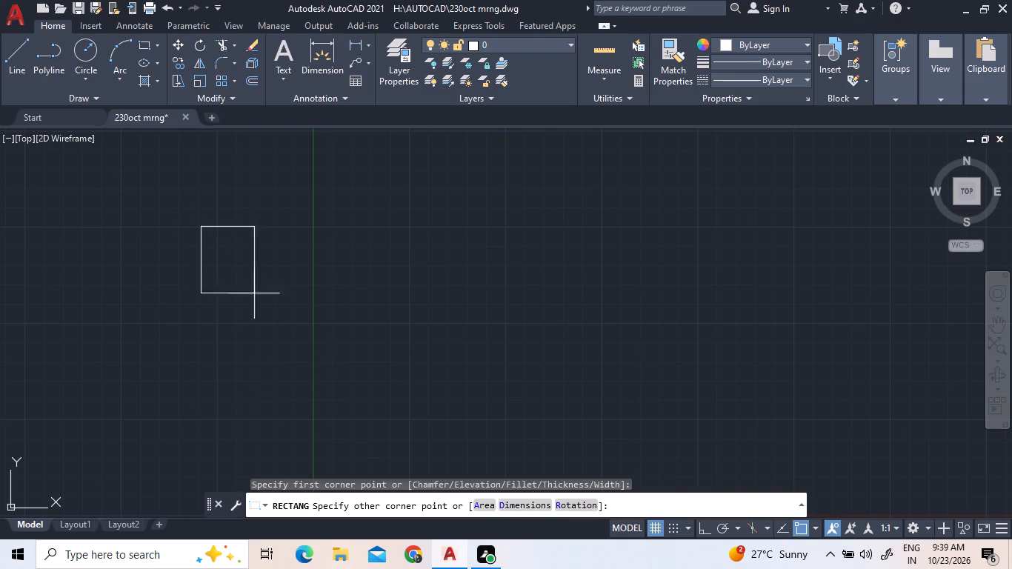
{"action": "type", "text": "dv"}
{"action": "key", "text": "BackSpace"}
{"action": "key", "text": "space"}
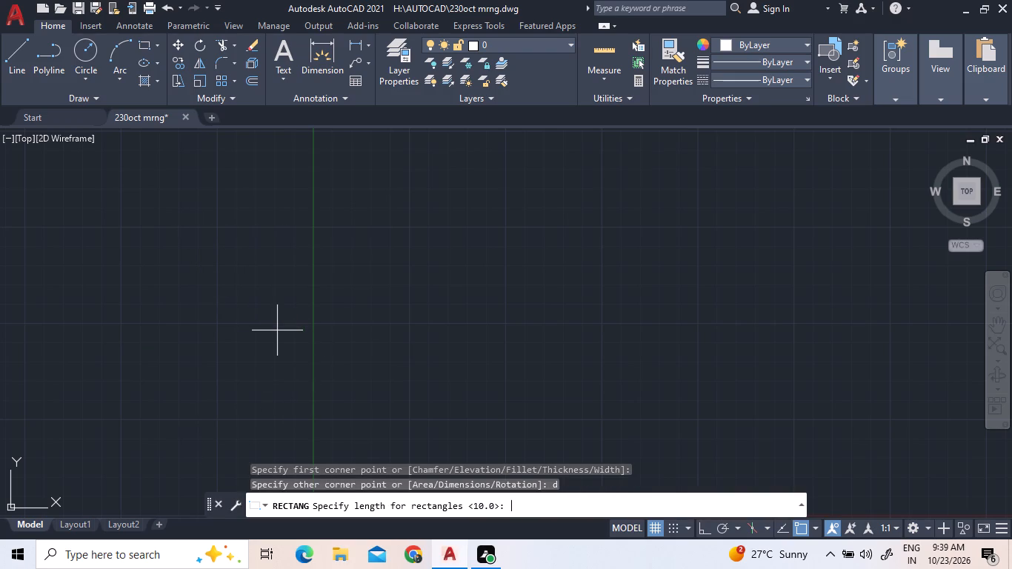
{"action": "type", "text": "3.60"}
{"action": "key", "text": "Return"}
{"action": "type", "text": "1.20"}
{"action": "key", "text": "Return"}
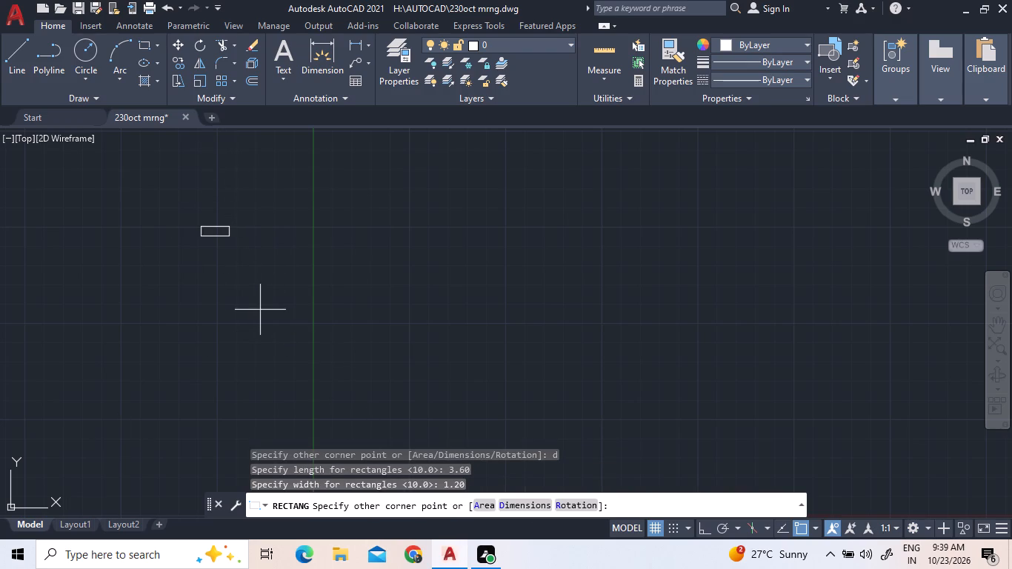
{"action": "left_click", "coordinate": [262, 308]}
Offset the rectangle outward by 0.23 to form the wall thickness.
{"action": "scroll", "coordinate": [222, 224], "scroll_direction": "up", "scroll_amount": 3}
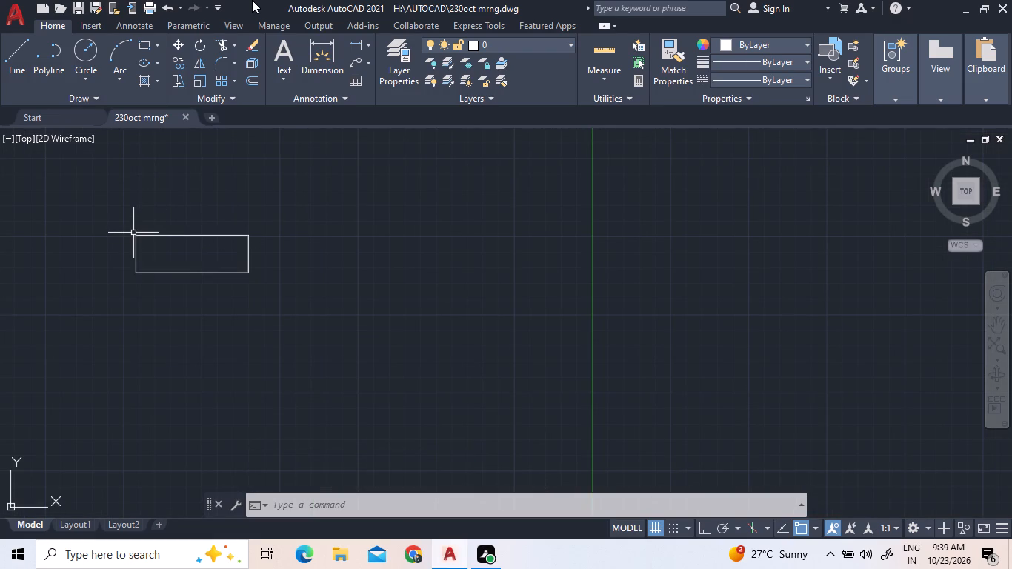
{"action": "key", "text": "o"}
{"action": "key", "text": "Return"}
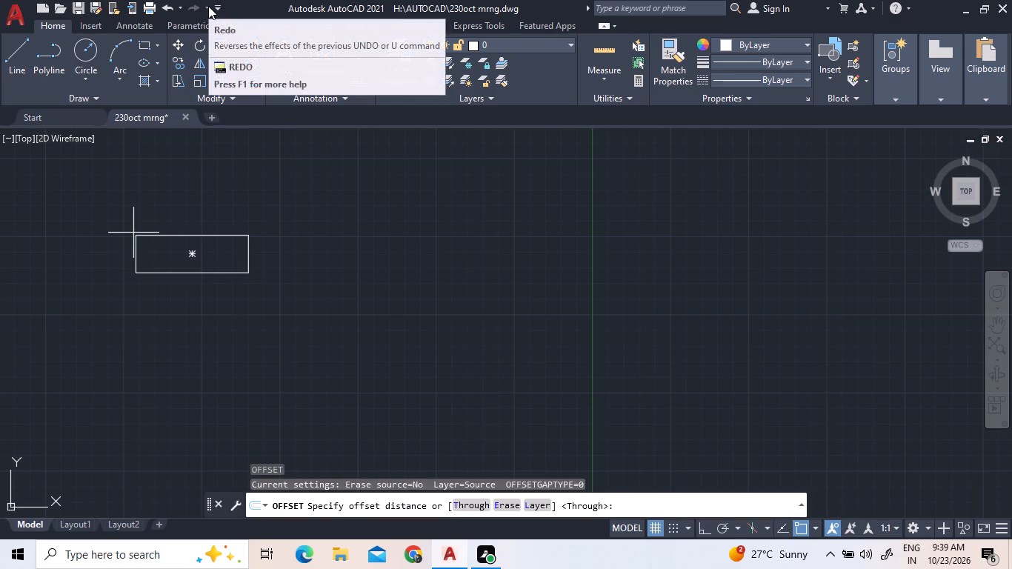
{"action": "type", "text": "0.23"}
{"action": "key", "text": "Return"}
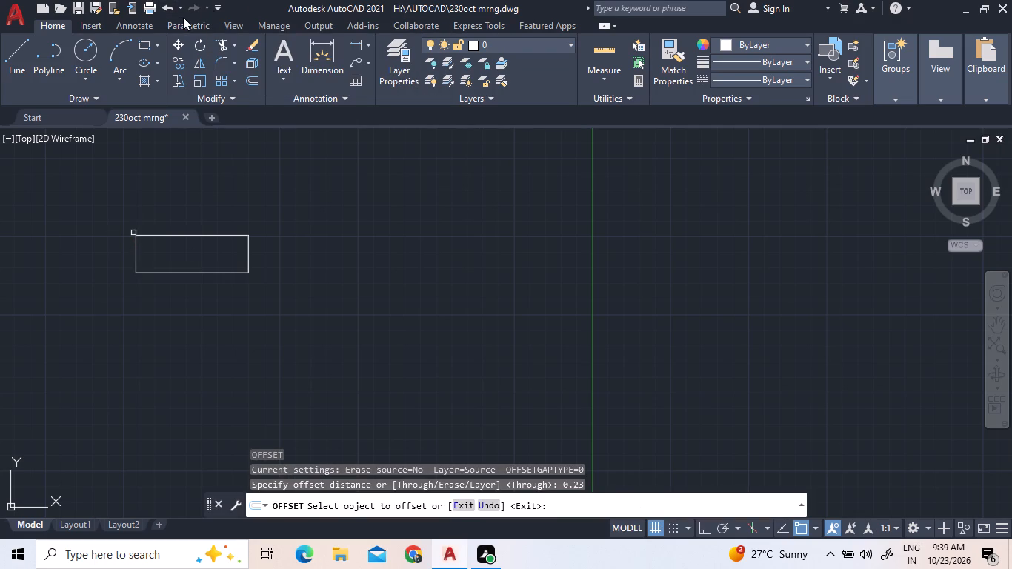
{"action": "left_click", "coordinate": [176, 233]}
{"action": "left_click", "coordinate": [179, 208]}
{"action": "right_click", "coordinate": [182, 207]}
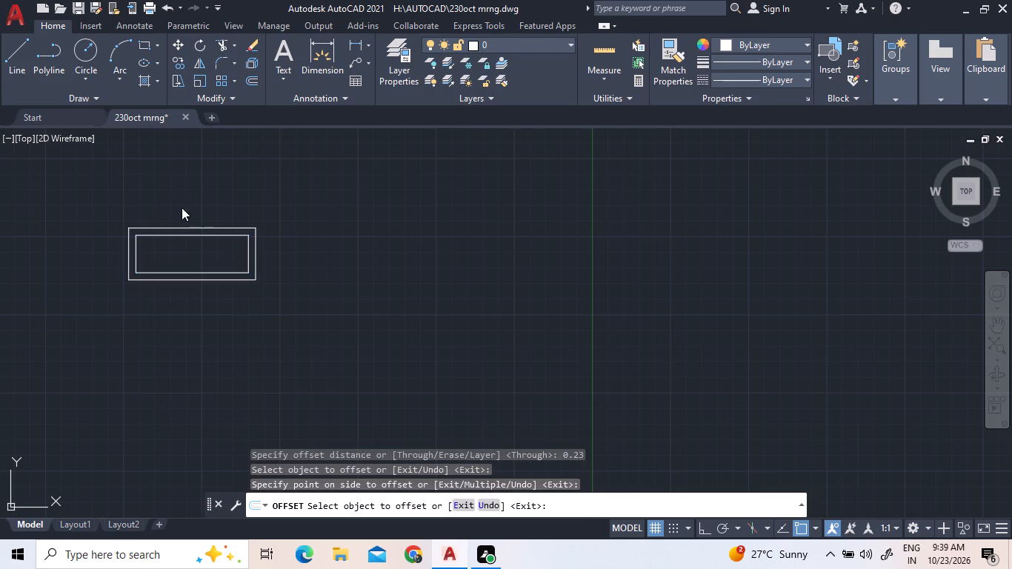
{"action": "left_click", "coordinate": [199, 214]}
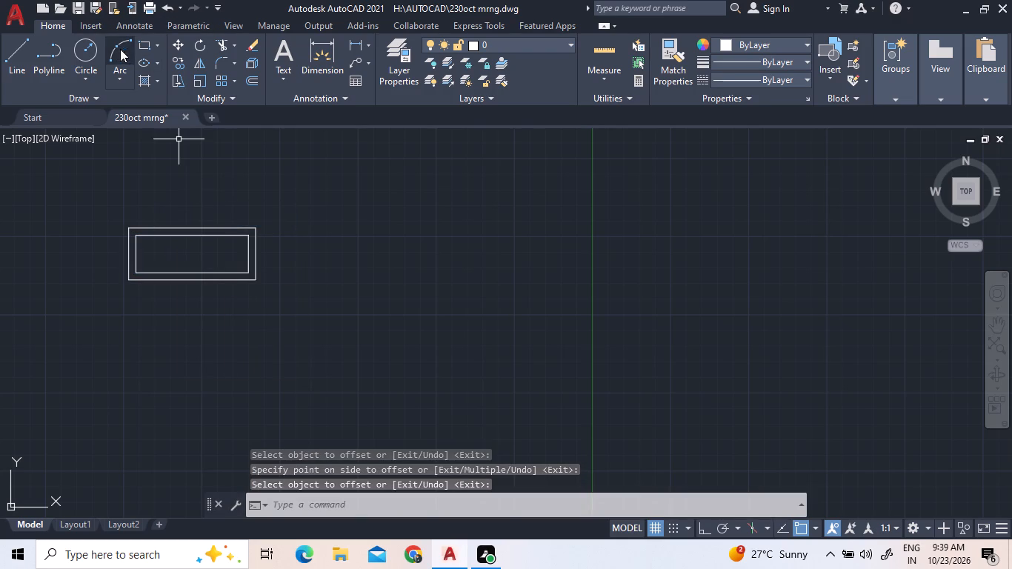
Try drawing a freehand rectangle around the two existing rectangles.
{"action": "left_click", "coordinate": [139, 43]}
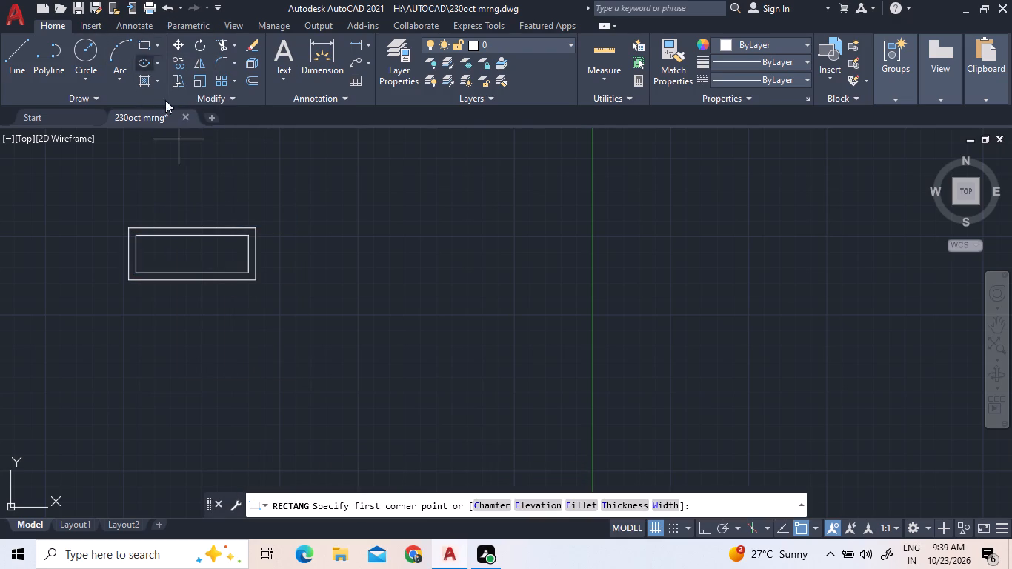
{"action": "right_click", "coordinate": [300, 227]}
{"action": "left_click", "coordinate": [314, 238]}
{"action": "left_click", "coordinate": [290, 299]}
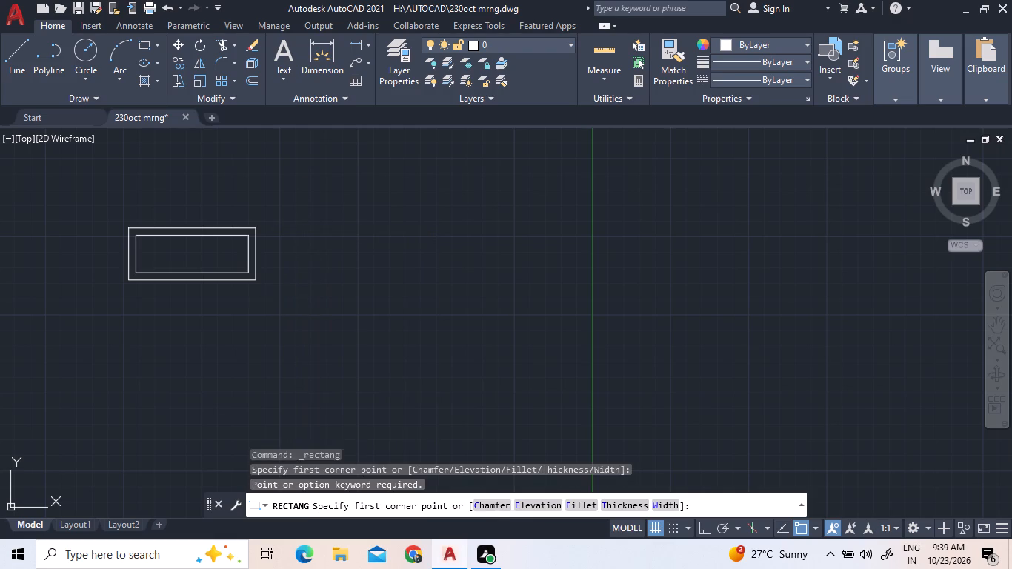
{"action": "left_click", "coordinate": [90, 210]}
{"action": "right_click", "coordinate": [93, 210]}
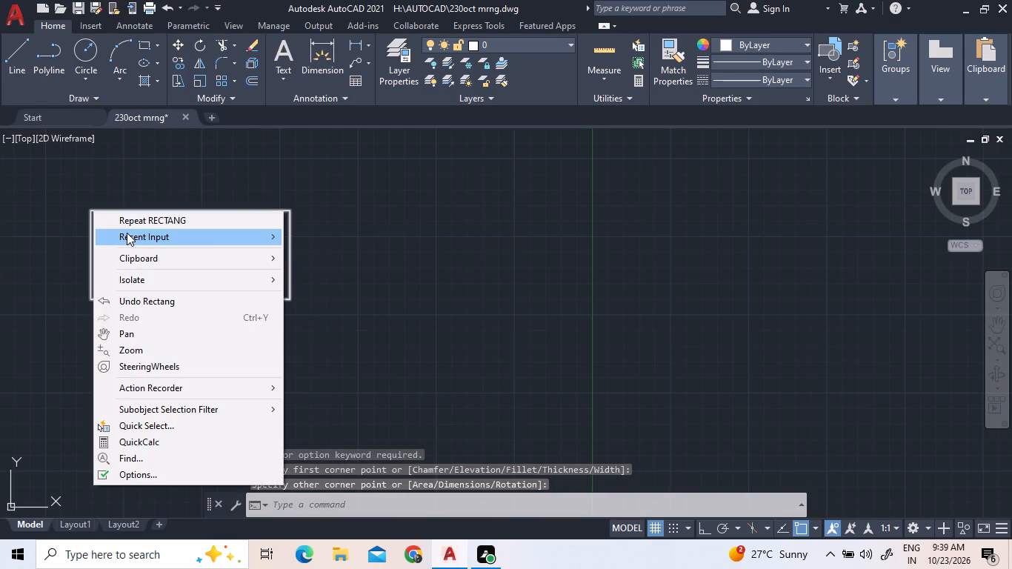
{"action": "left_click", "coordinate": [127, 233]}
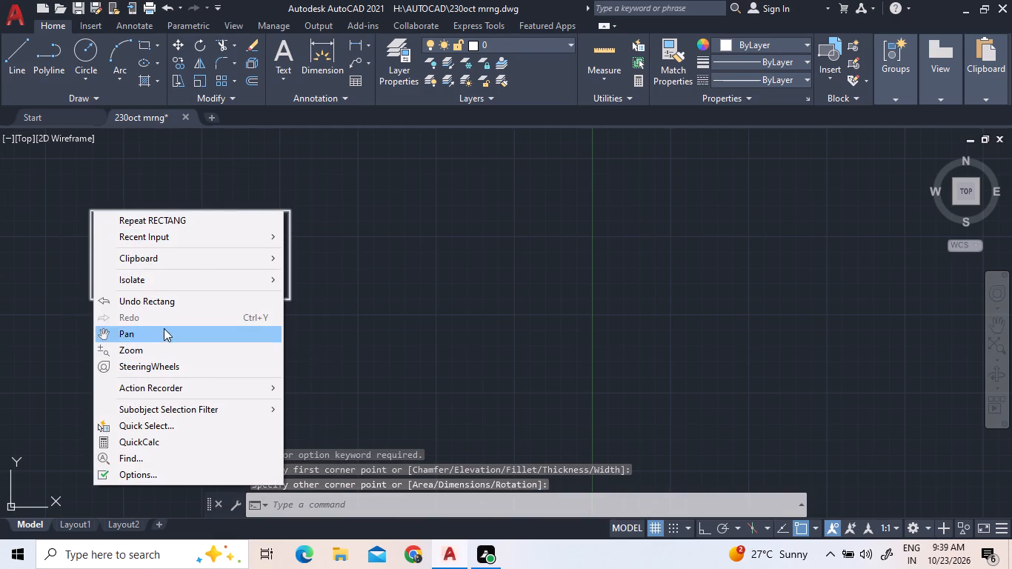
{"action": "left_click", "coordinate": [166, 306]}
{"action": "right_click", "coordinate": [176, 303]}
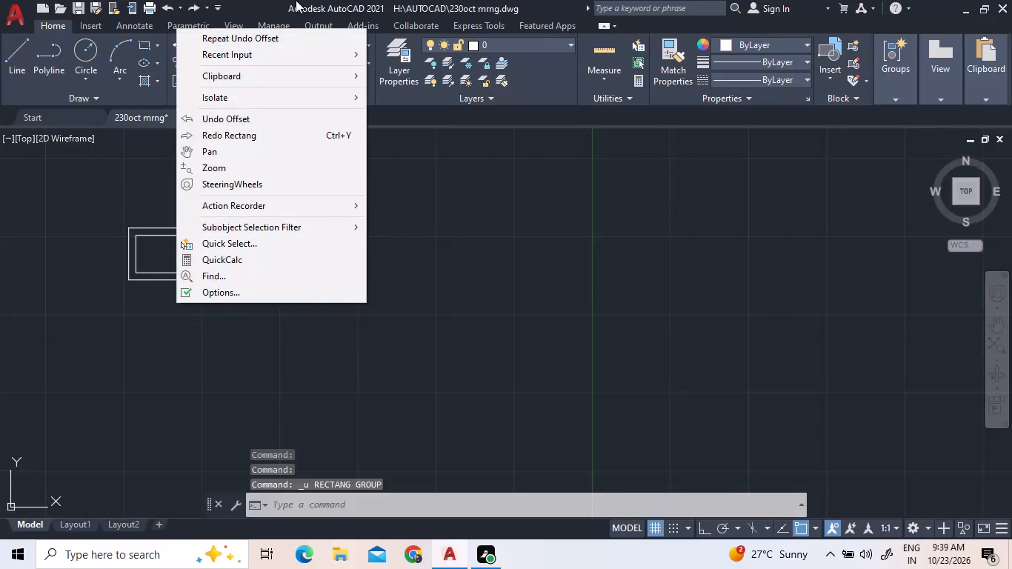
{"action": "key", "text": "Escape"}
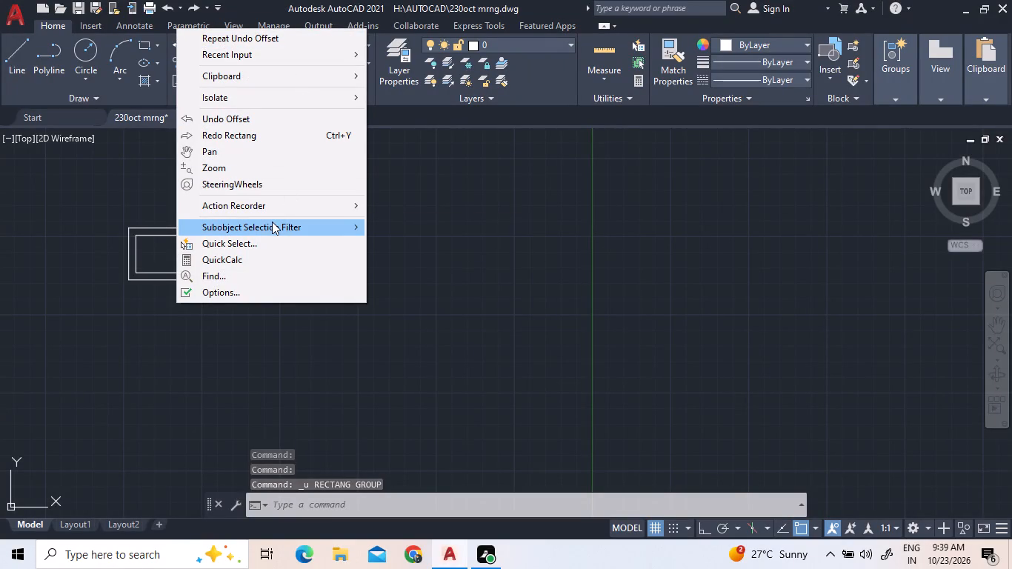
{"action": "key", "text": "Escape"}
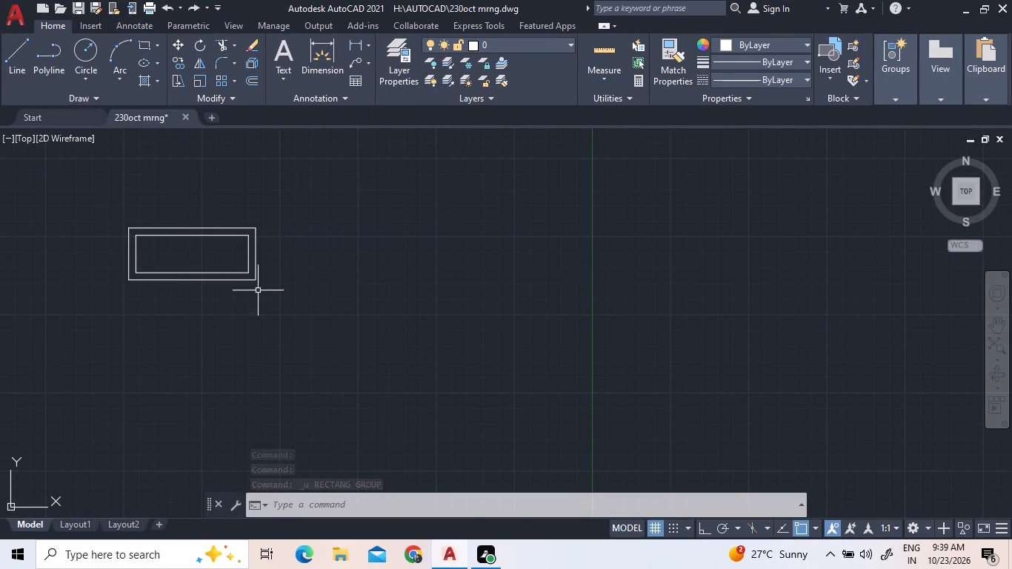
Move the inner and outer wall rectangles to the rooms layer.
{"action": "left_click", "coordinate": [258, 290]}
{"action": "left_click", "coordinate": [167, 193]}
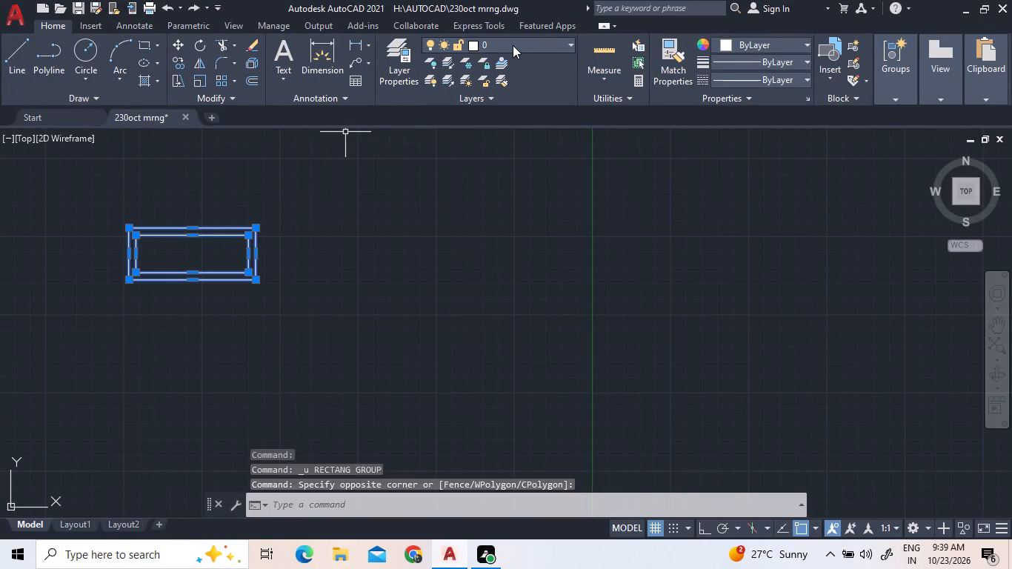
{"action": "left_click", "coordinate": [513, 45]}
{"action": "left_click", "coordinate": [515, 122]}
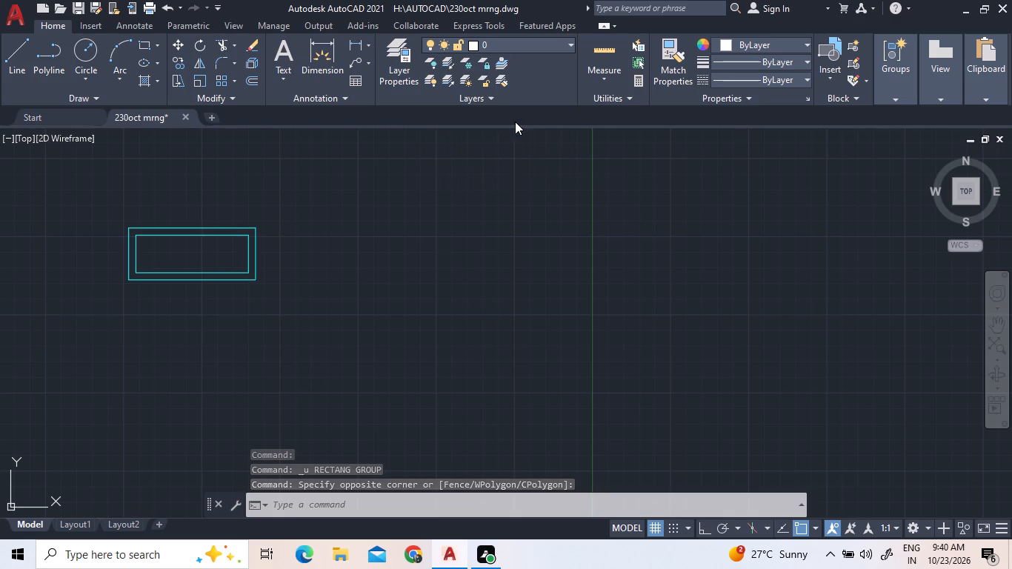
{"action": "key", "text": "Escape"}
Explode both wall rectangles into separate lines.
{"action": "scroll", "coordinate": [226, 291], "scroll_direction": "up", "scroll_amount": 1}
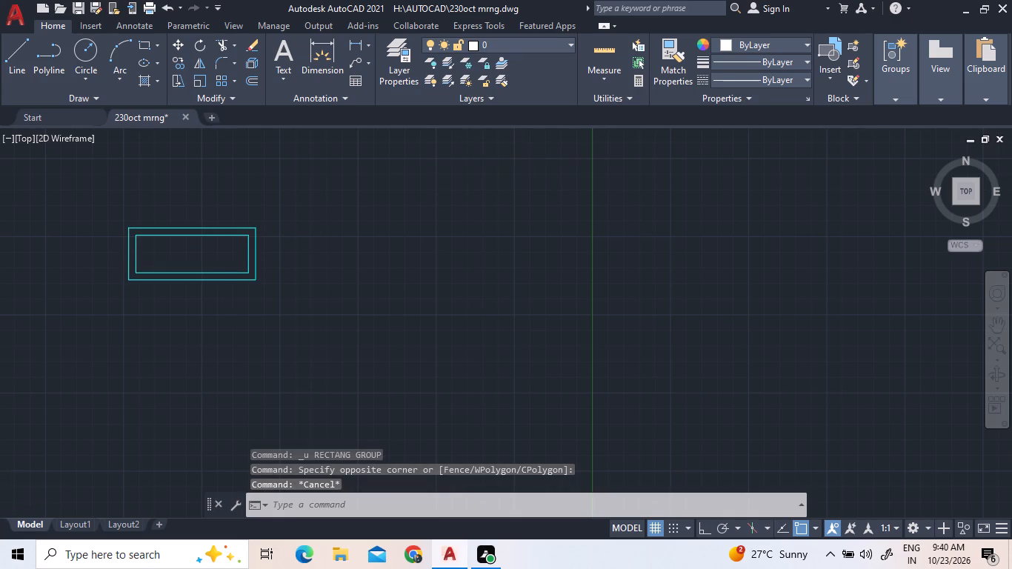
{"action": "left_click", "coordinate": [295, 285]}
{"action": "left_click", "coordinate": [55, 176]}
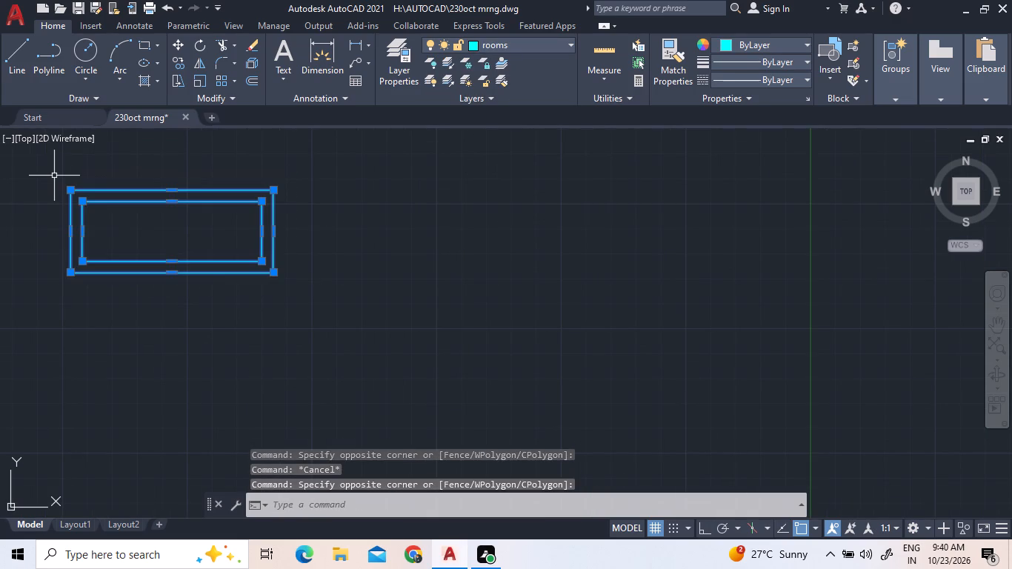
{"action": "type", "text": "x"}
{"action": "key", "text": "space"}
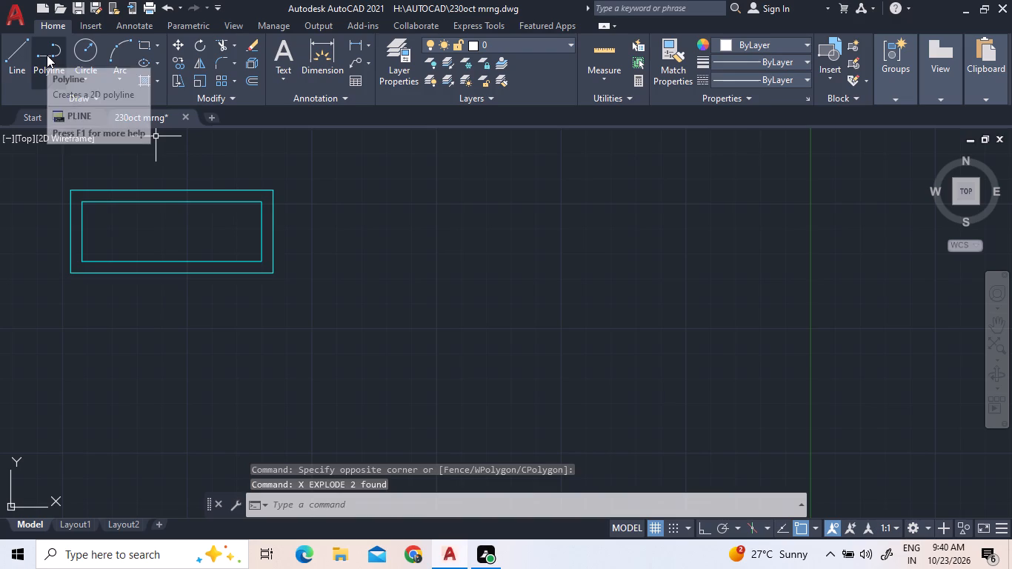
Draw a horizontal line across the wall from the inner rectangle's lower-right corner to the outer rectangle's right side.
{"action": "left_click", "coordinate": [19, 50]}
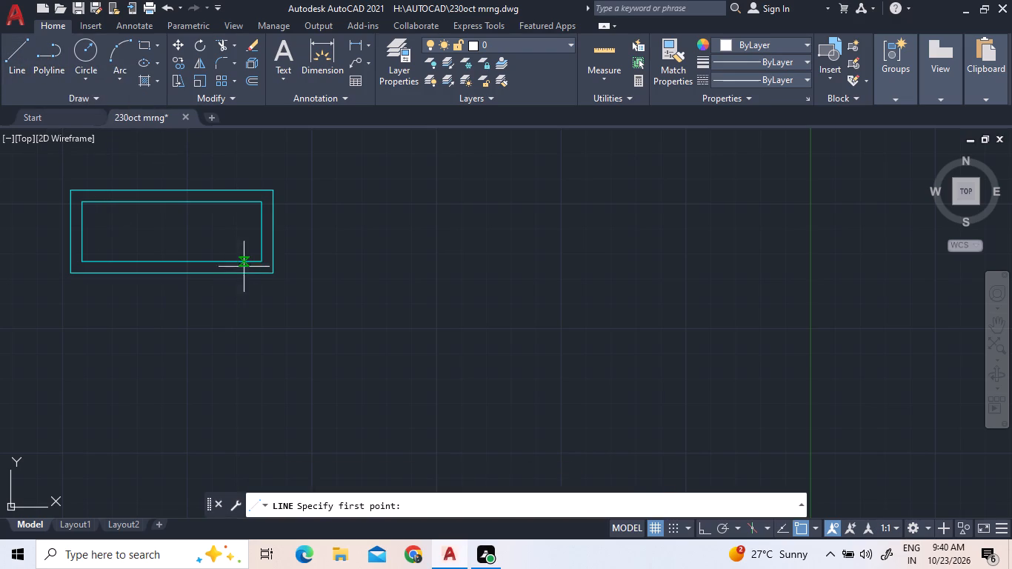
{"action": "scroll", "coordinate": [251, 262], "scroll_direction": "up", "scroll_amount": 4}
{"action": "left_click", "coordinate": [316, 256]}
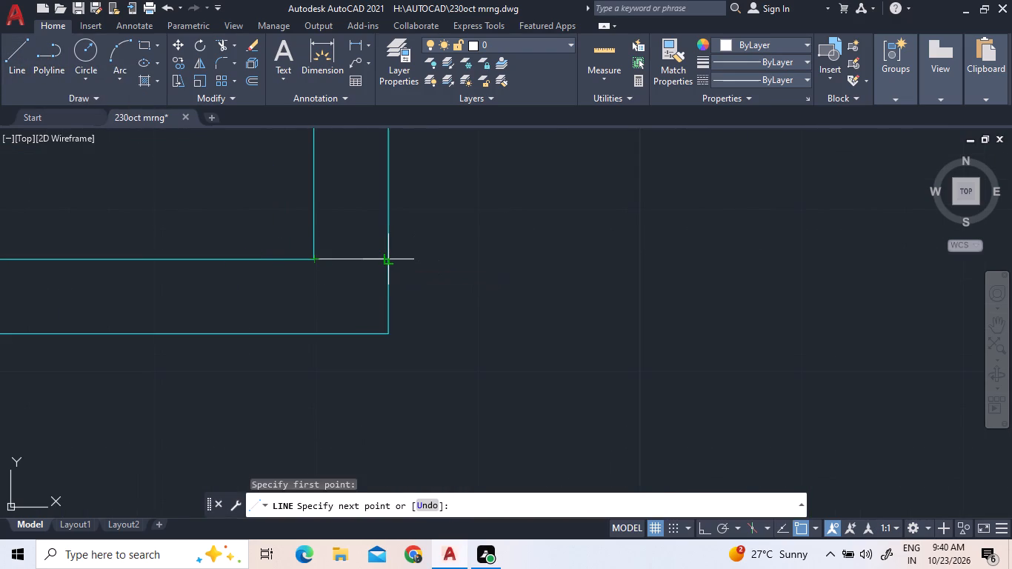
{"action": "left_click", "coordinate": [389, 262]}
{"action": "right_click", "coordinate": [439, 279]}
{"action": "right_click", "coordinate": [439, 280]}
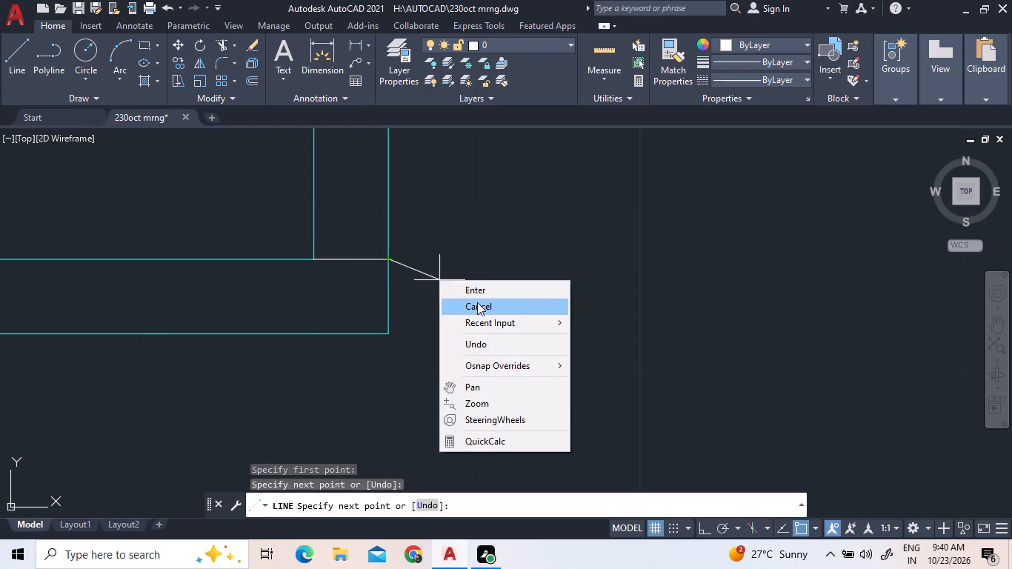
{"action": "left_click", "coordinate": [474, 298]}
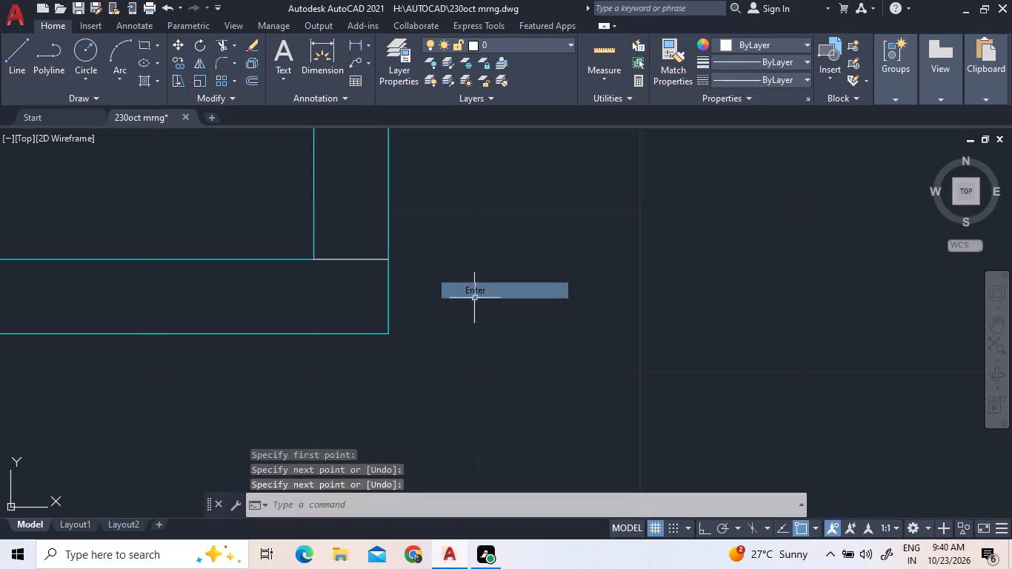
{"action": "scroll", "coordinate": [413, 376], "scroll_direction": "down", "scroll_amount": 1}
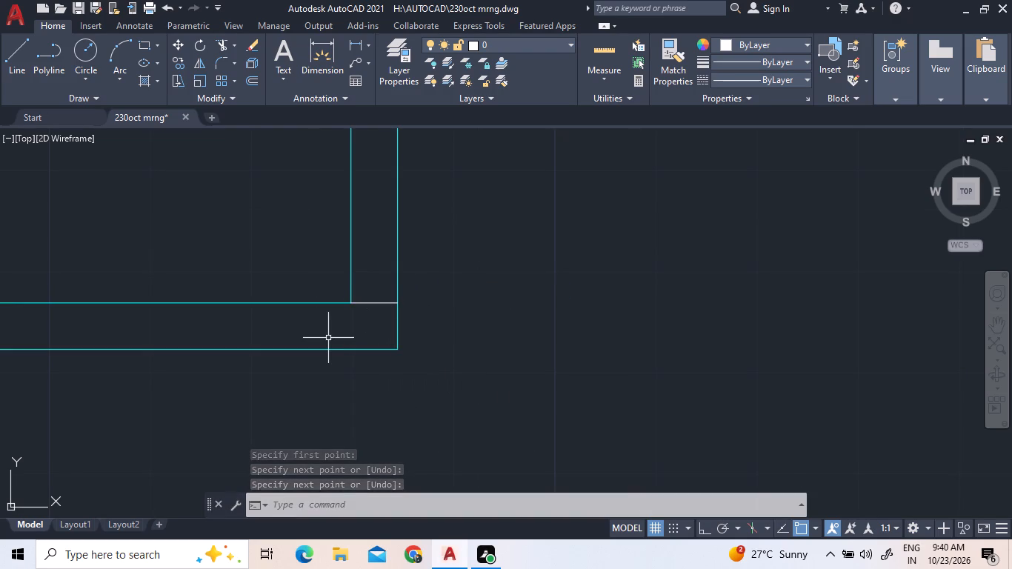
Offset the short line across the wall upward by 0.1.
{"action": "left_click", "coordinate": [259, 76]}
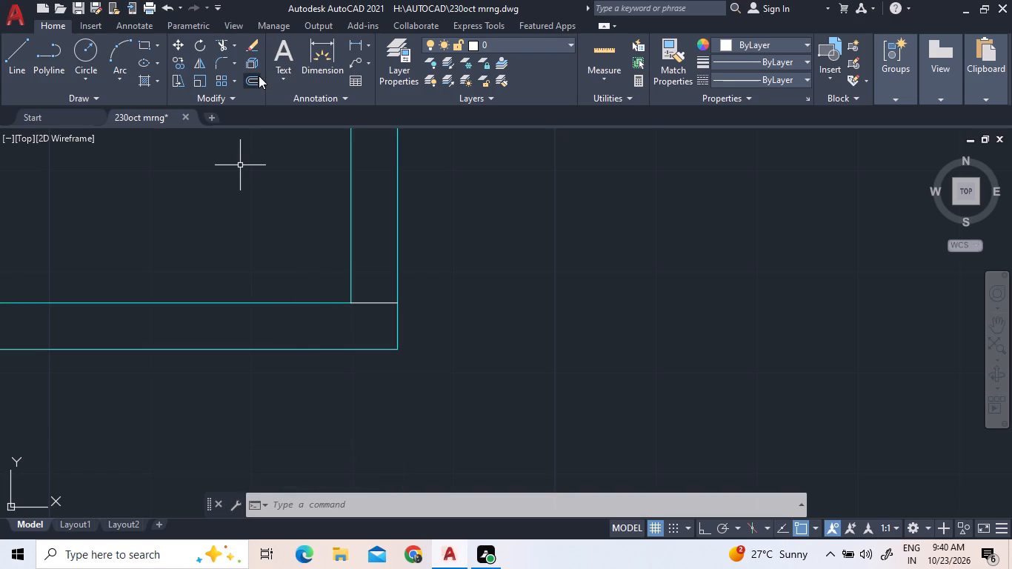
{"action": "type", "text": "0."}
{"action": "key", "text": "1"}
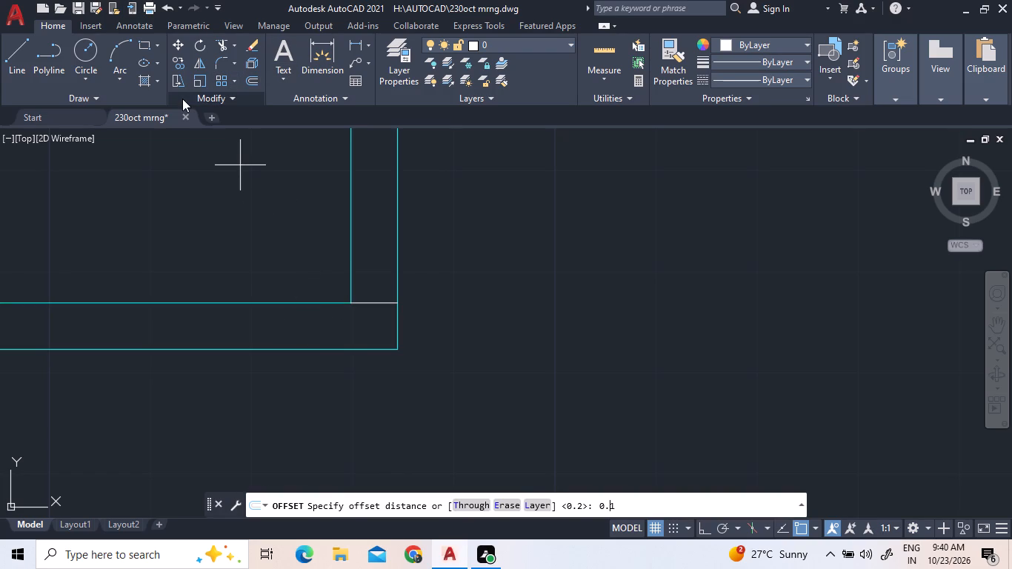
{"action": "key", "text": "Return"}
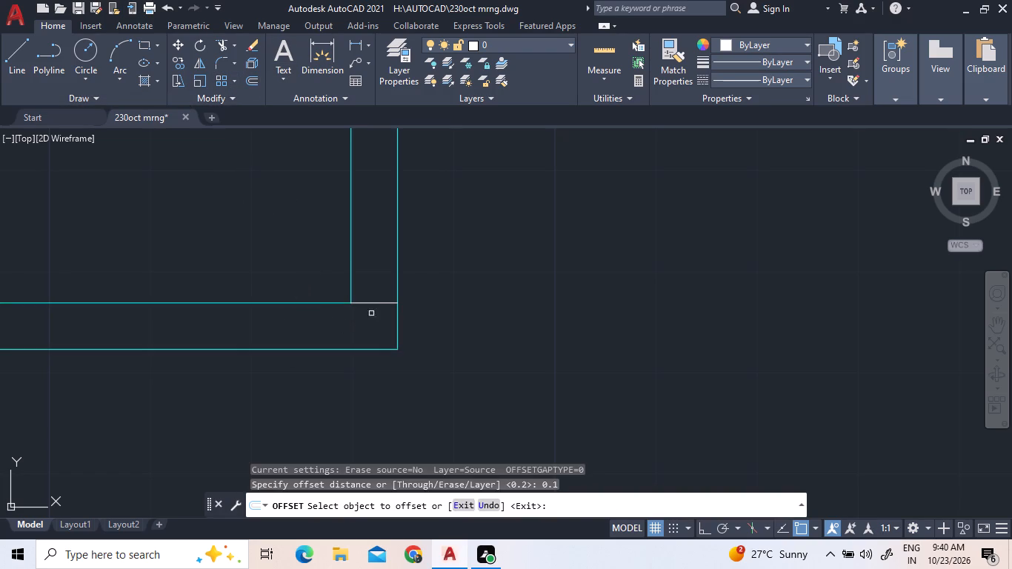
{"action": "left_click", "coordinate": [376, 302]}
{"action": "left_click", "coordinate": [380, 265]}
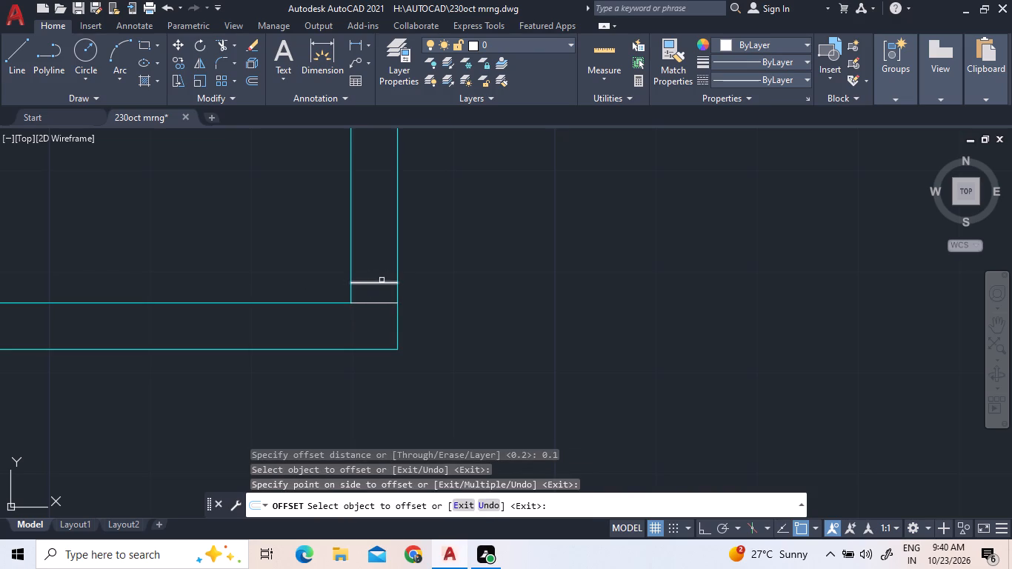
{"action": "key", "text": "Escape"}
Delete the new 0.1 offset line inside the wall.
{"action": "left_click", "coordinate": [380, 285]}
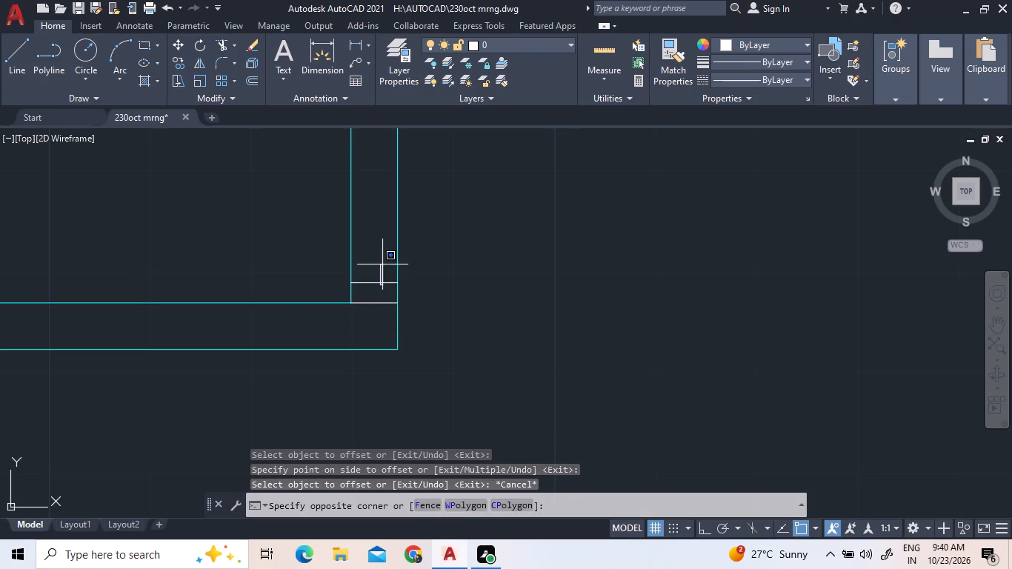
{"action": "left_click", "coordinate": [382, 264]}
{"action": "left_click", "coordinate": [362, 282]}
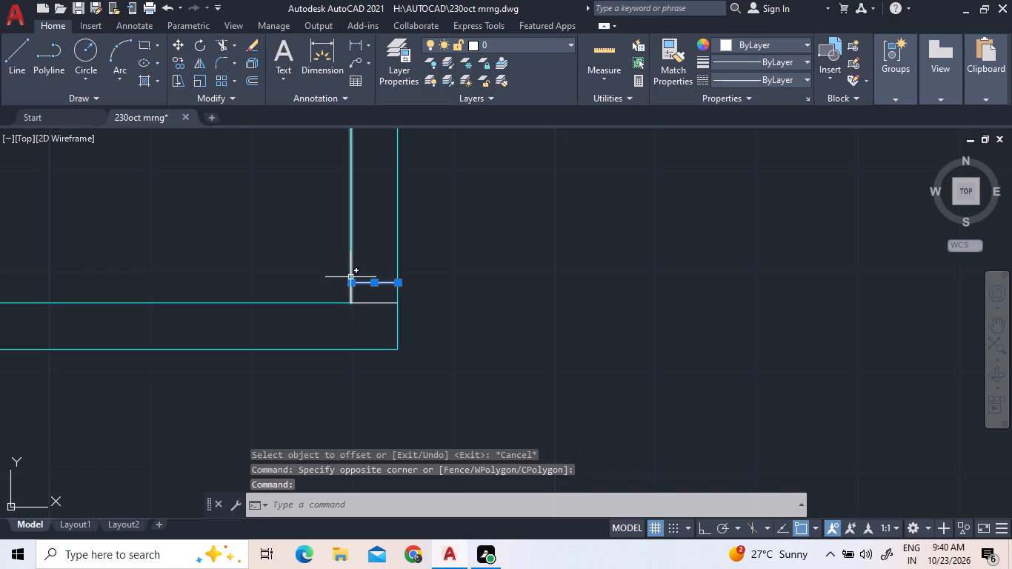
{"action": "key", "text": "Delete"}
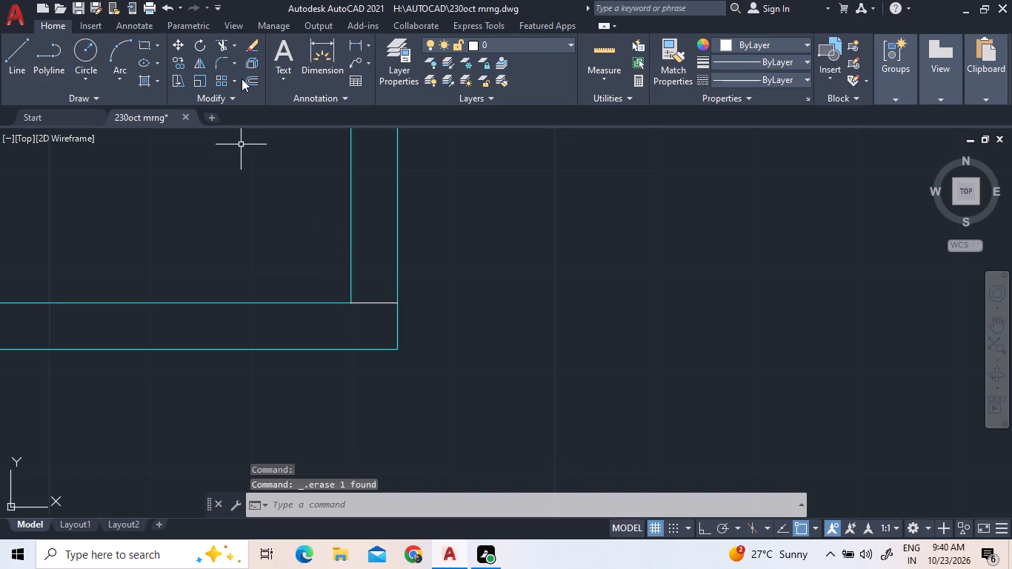
Offset the short line across the wall at the inner lower-right corner upward by 0.2.
{"action": "left_click", "coordinate": [242, 79]}
{"action": "left_click", "coordinate": [252, 76]}
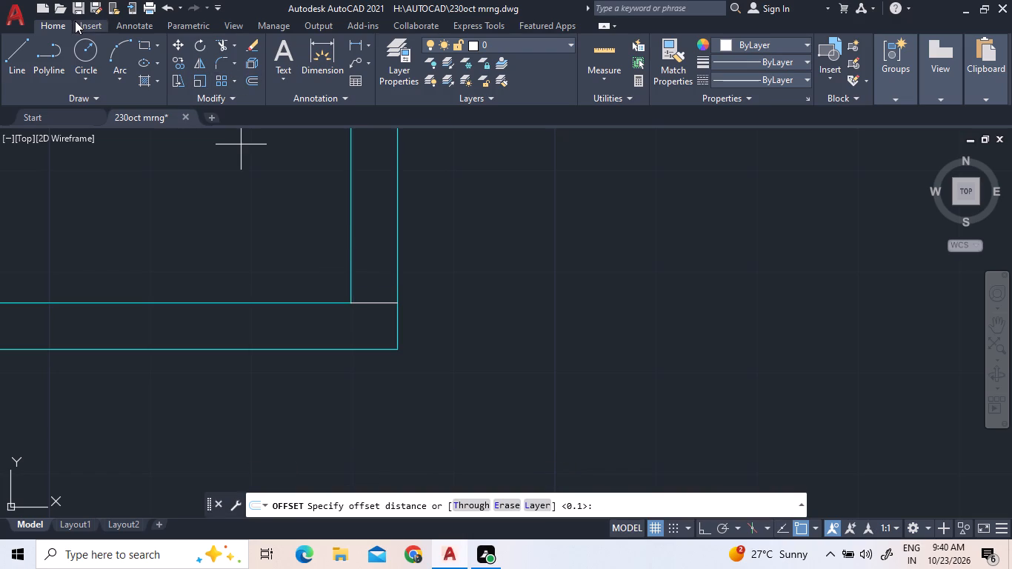
{"action": "type", "text": "0.2"}
{"action": "key", "text": "Return"}
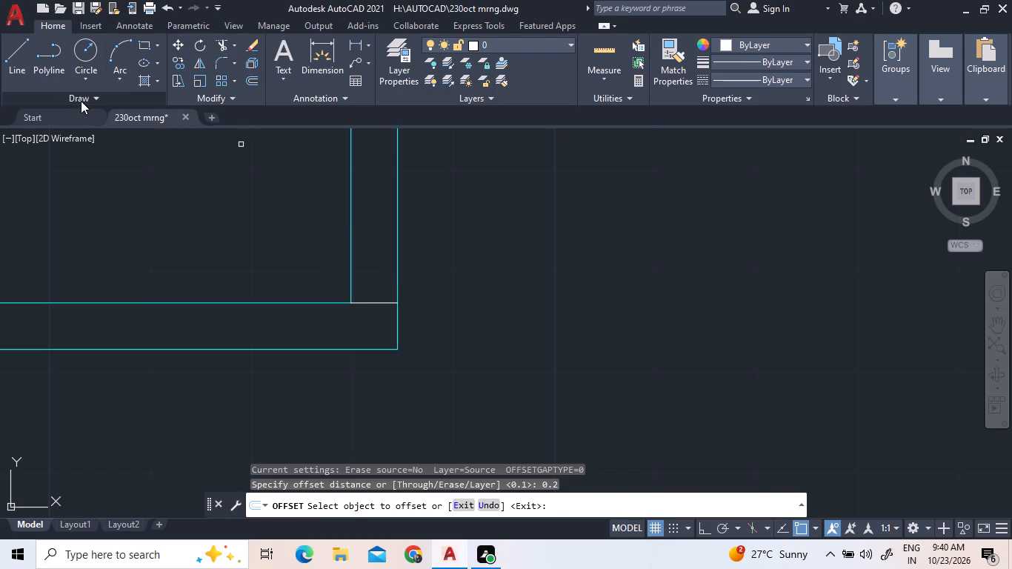
{"action": "left_click", "coordinate": [372, 303]}
{"action": "left_click", "coordinate": [384, 234]}
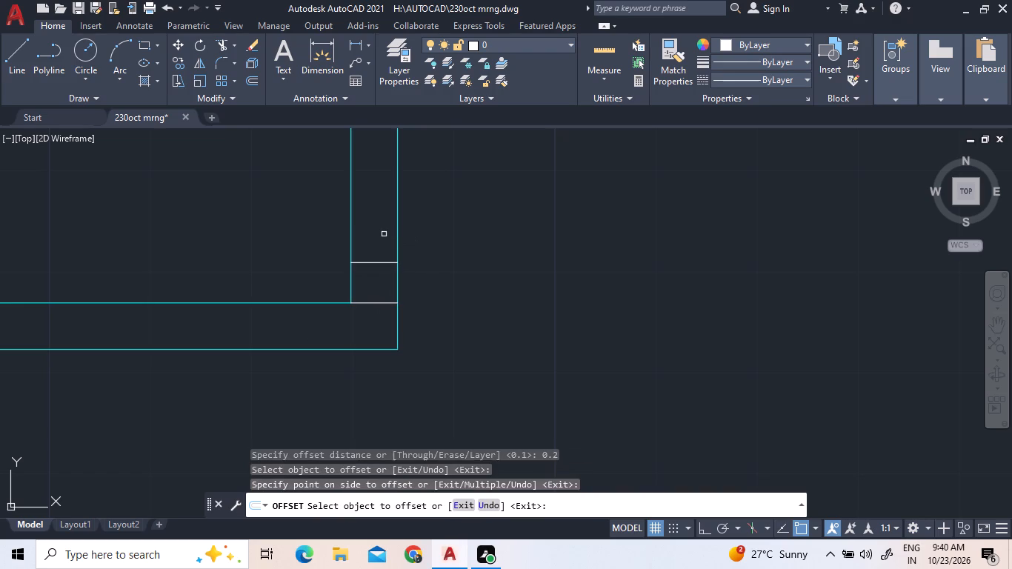
{"action": "scroll", "coordinate": [391, 249], "scroll_direction": "down", "scroll_amount": 1}
{"action": "scroll", "coordinate": [299, 229], "scroll_direction": "down", "scroll_amount": 1}
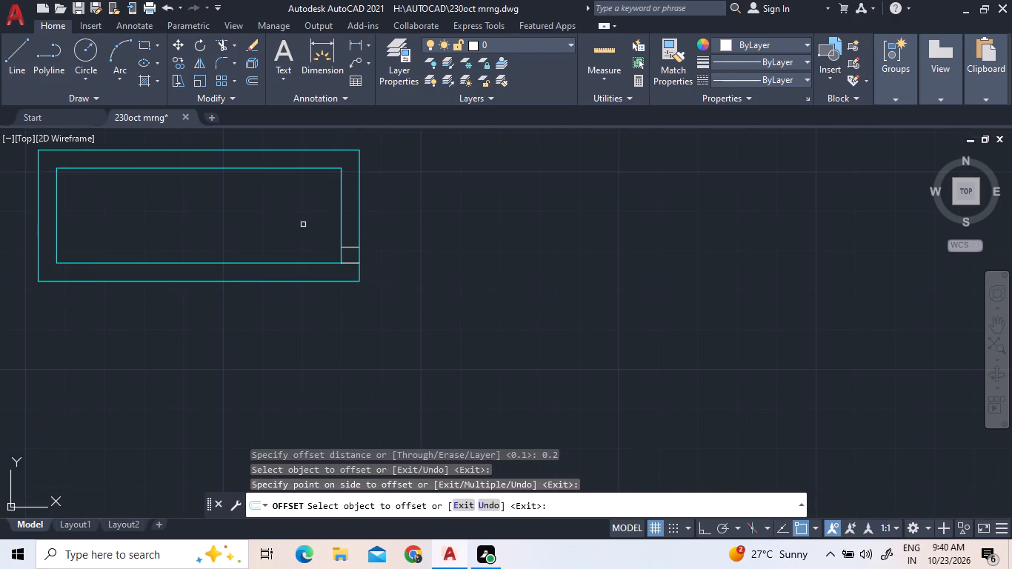
{"action": "scroll", "coordinate": [314, 215], "scroll_direction": "up", "scroll_amount": 1}
{"action": "right_click", "coordinate": [500, 215]}
{"action": "left_click", "coordinate": [507, 227]}
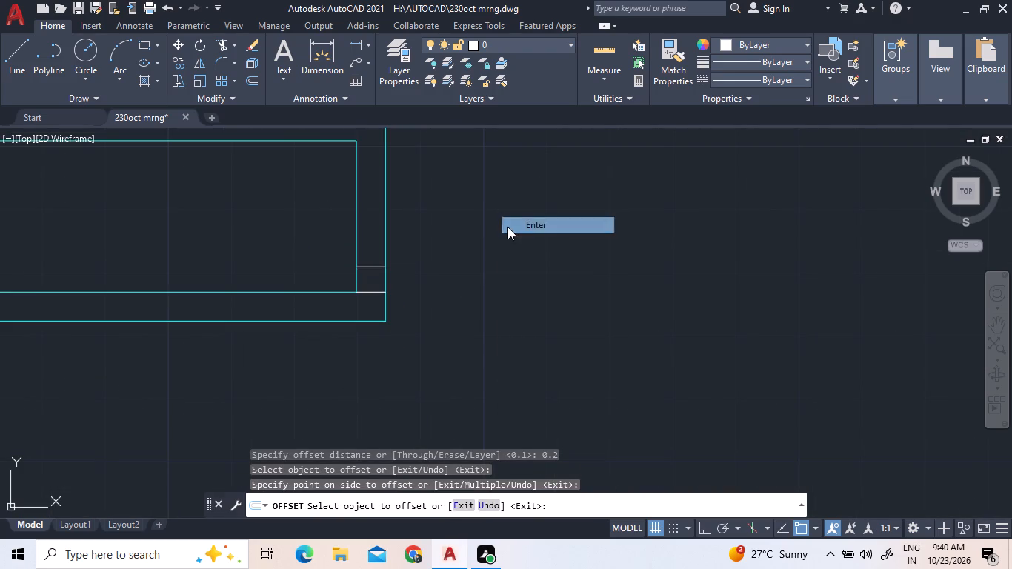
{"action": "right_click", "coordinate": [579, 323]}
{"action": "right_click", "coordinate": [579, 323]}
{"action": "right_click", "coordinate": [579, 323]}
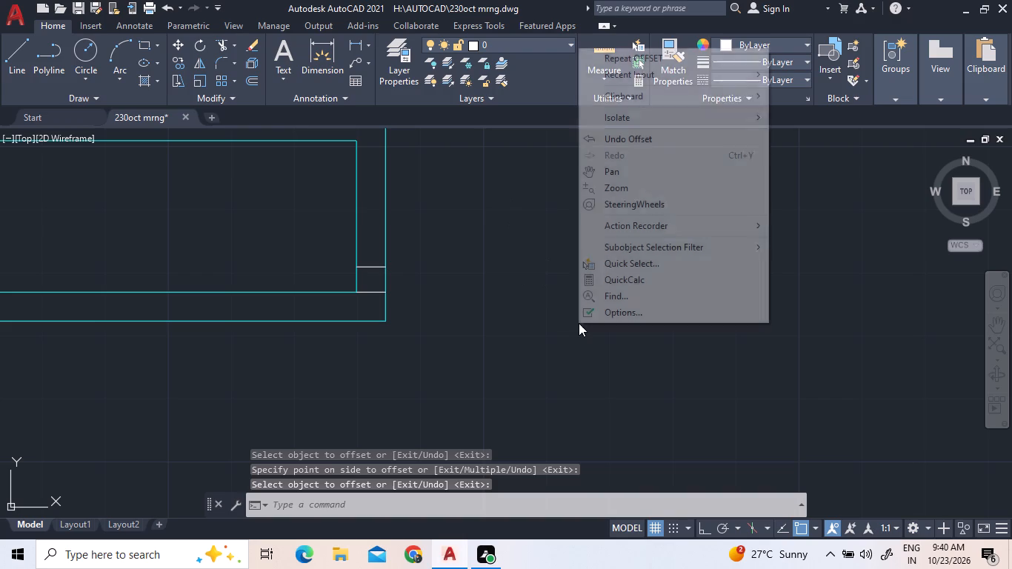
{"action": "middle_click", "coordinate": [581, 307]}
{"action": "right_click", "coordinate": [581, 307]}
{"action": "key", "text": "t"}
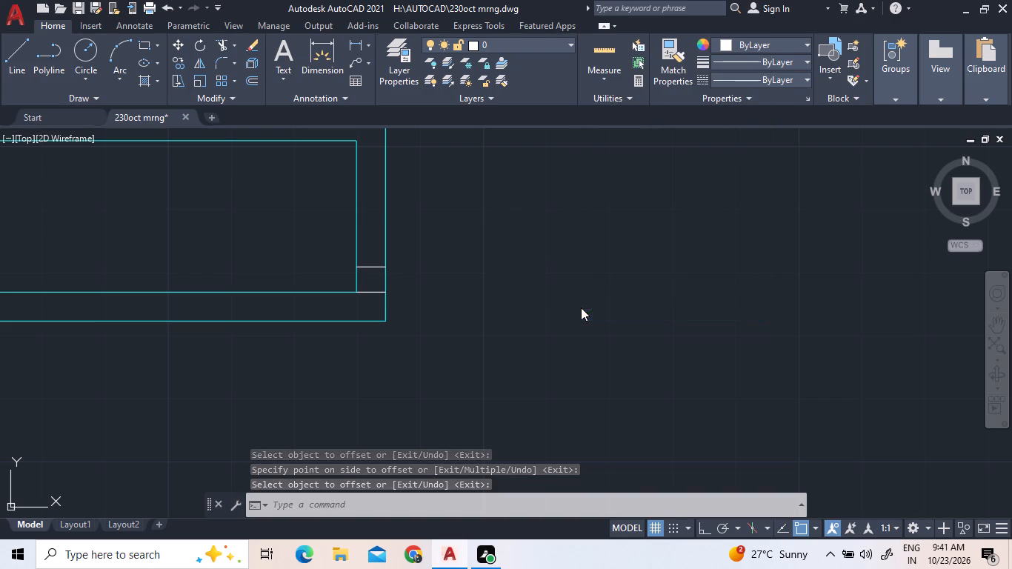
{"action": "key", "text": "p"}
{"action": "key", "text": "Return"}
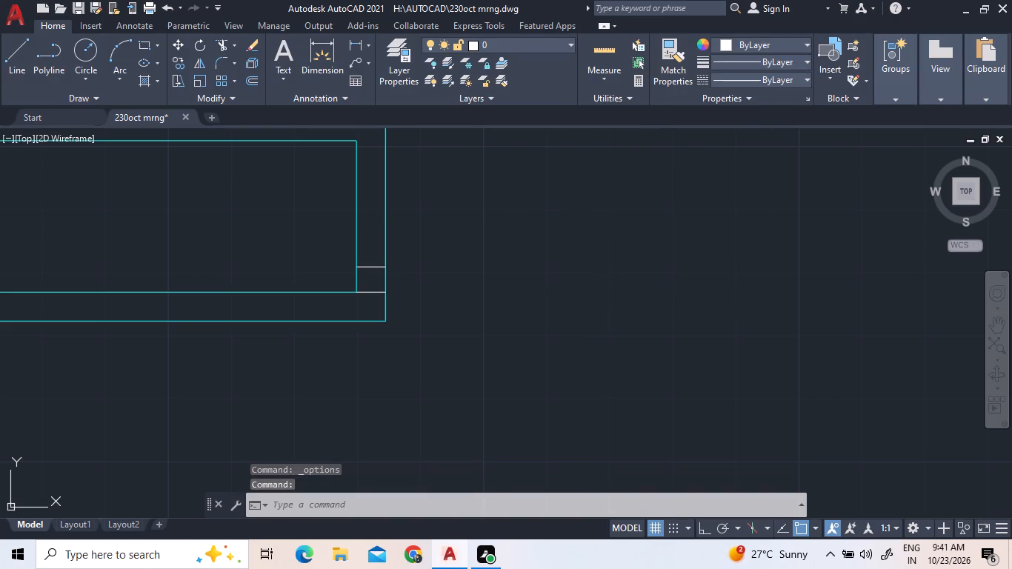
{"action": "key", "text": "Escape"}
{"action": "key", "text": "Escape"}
Insert a Door - Metric block from the architectural tool palette just outside the room's lower-right corner and close the palettes.
{"action": "key", "text": "t"}
{"action": "key", "text": "o"}
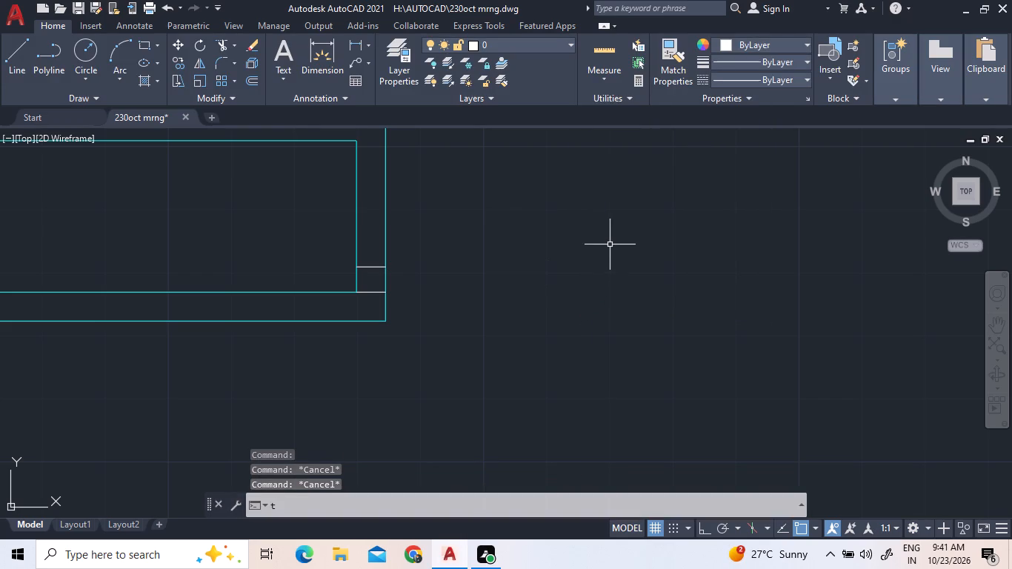
{"action": "key", "text": "BackSpace"}
{"action": "key", "text": "bracketleft"}
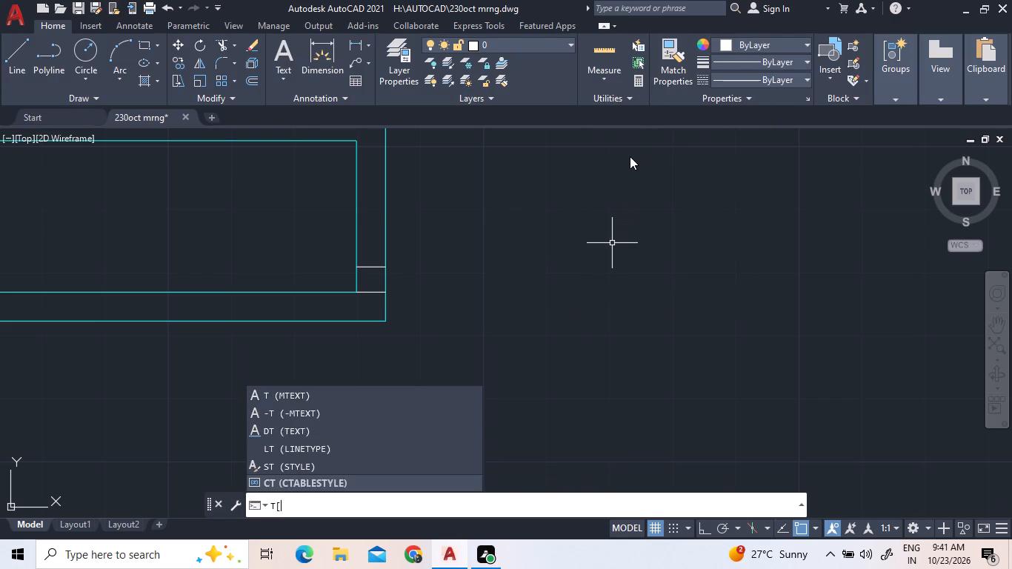
{"action": "key", "text": "BackSpace"}
{"action": "key", "text": "p"}
{"action": "key", "text": "Return"}
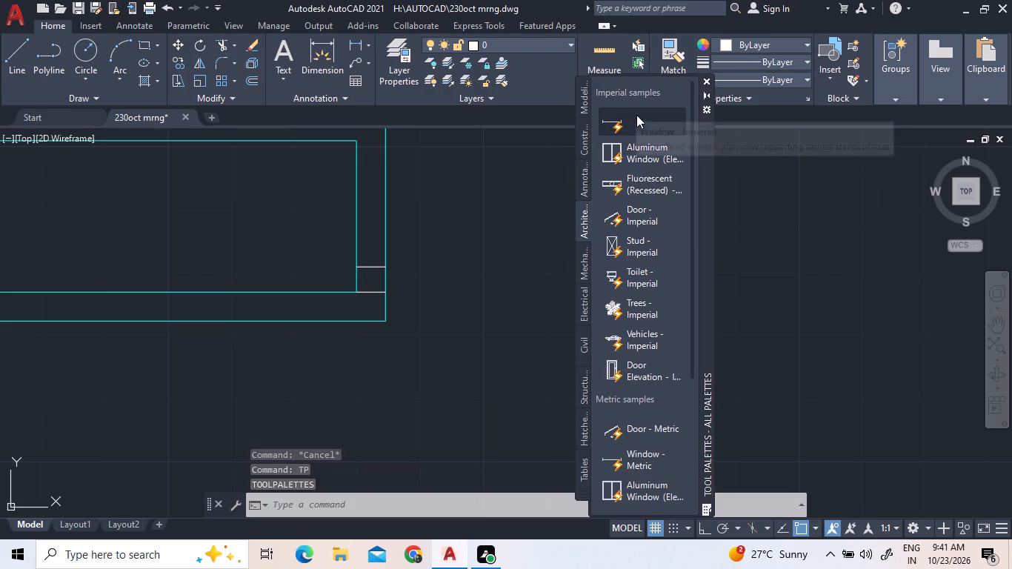
{"action": "scroll", "coordinate": [664, 264], "scroll_direction": "down", "scroll_amount": 1}
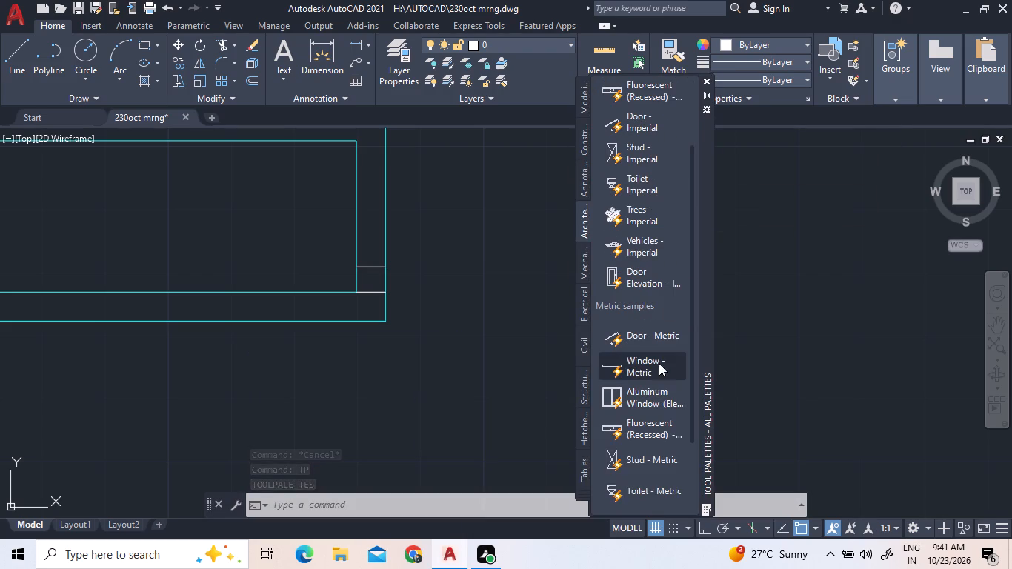
{"action": "left_click_drag", "start_coordinate": [645, 347], "coordinate": [443, 331]}
{"action": "left_click_drag", "start_coordinate": [641, 319], "coordinate": [402, 348]}
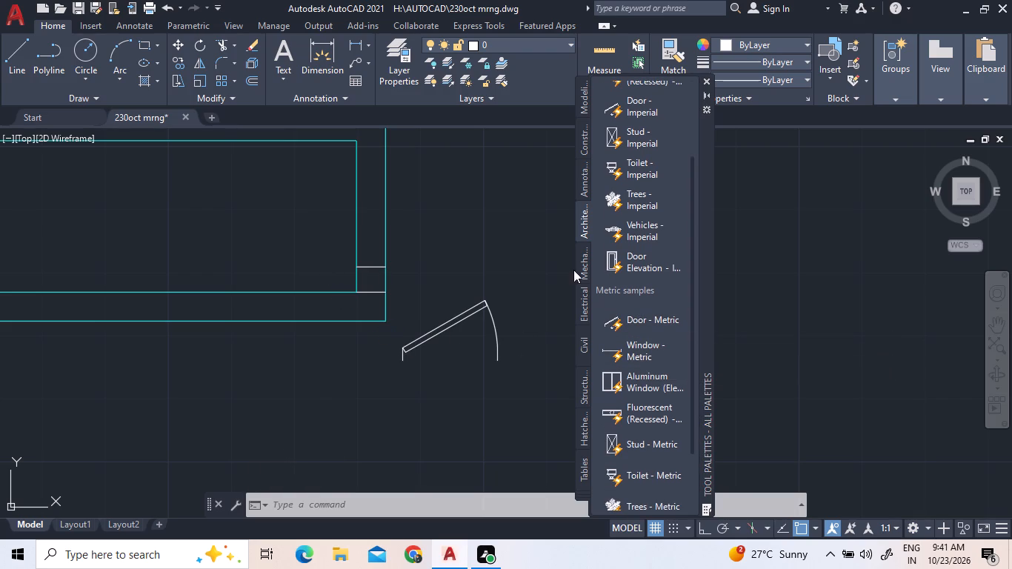
{"action": "left_click", "coordinate": [705, 80]}
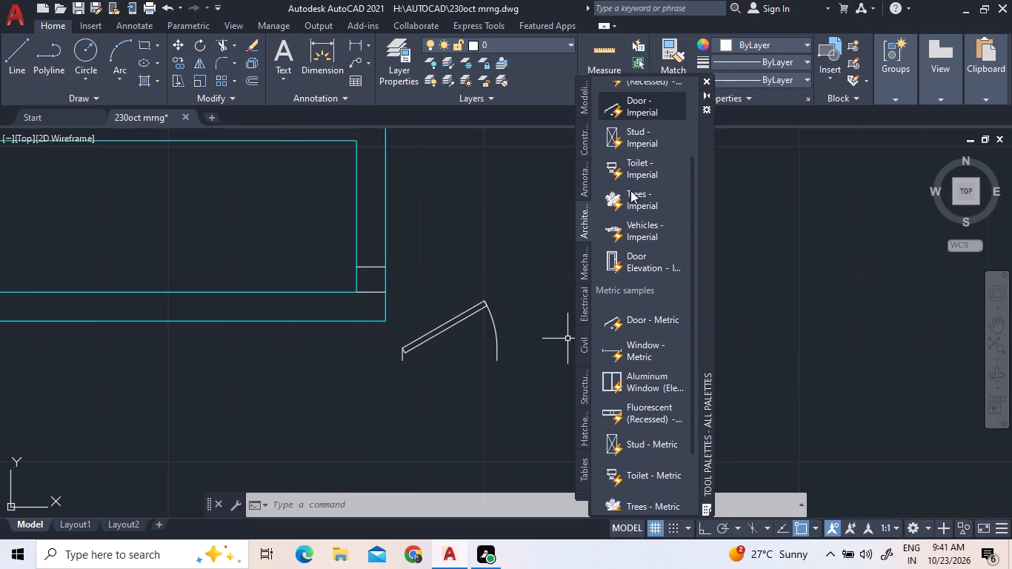
Set the inserted door block's opening angle to Open 90º.
{"action": "scroll", "coordinate": [649, 314], "scroll_direction": "down", "scroll_amount": 3}
{"action": "scroll", "coordinate": [615, 316], "scroll_direction": "up", "scroll_amount": 3}
{"action": "left_click", "coordinate": [611, 316]}
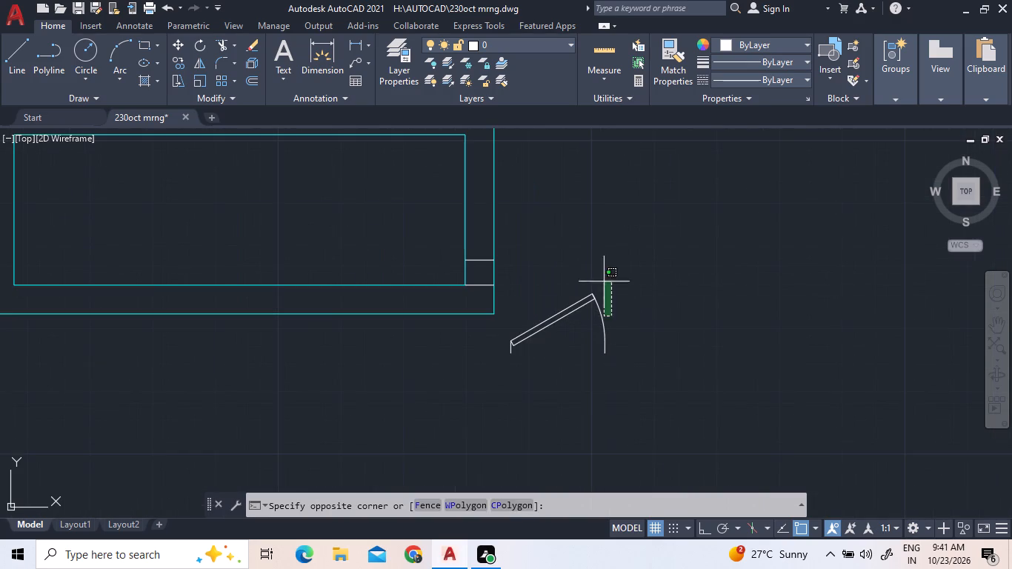
{"action": "left_click", "coordinate": [559, 271]}
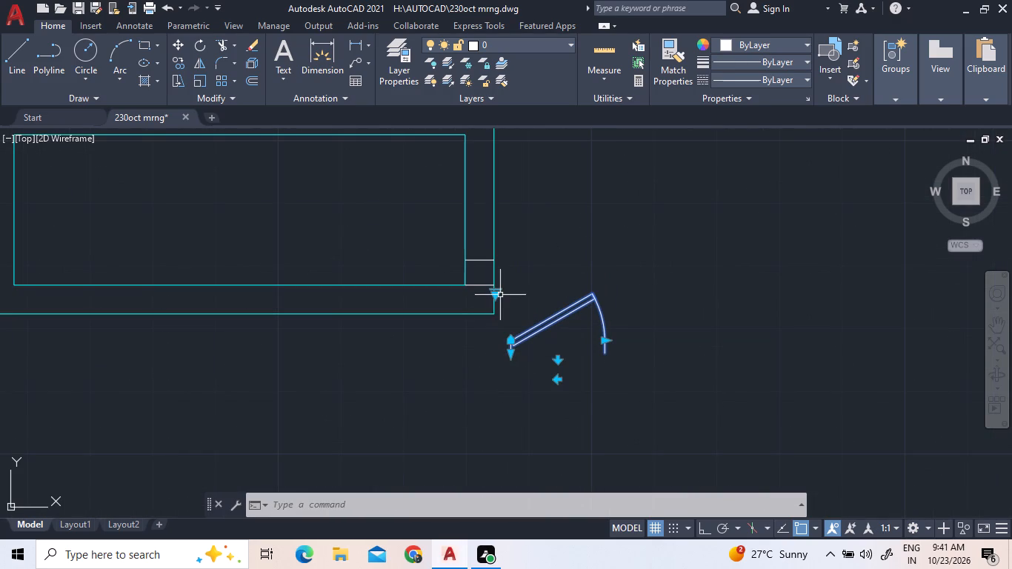
{"action": "left_click", "coordinate": [493, 295]}
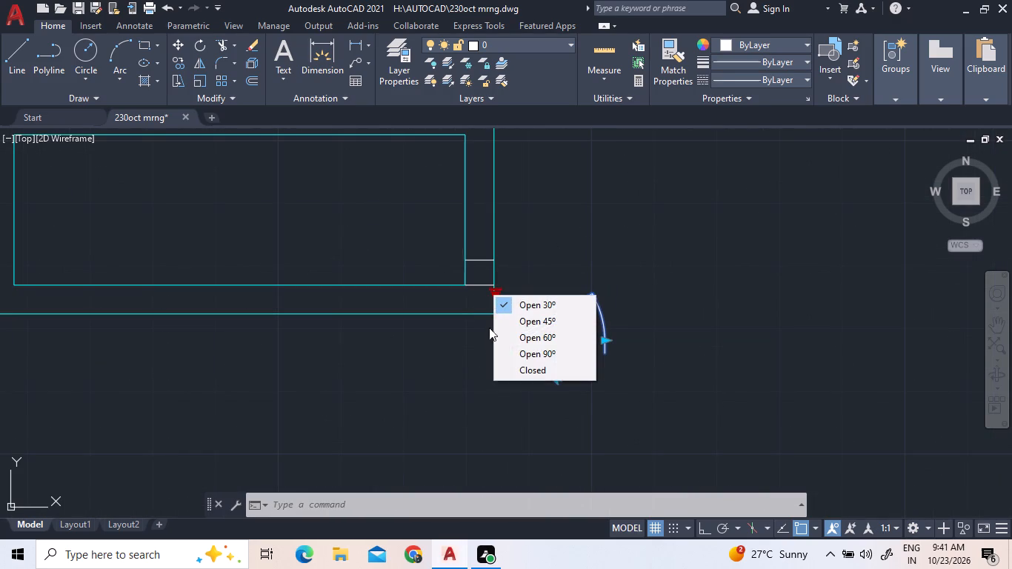
{"action": "left_click", "coordinate": [496, 350]}
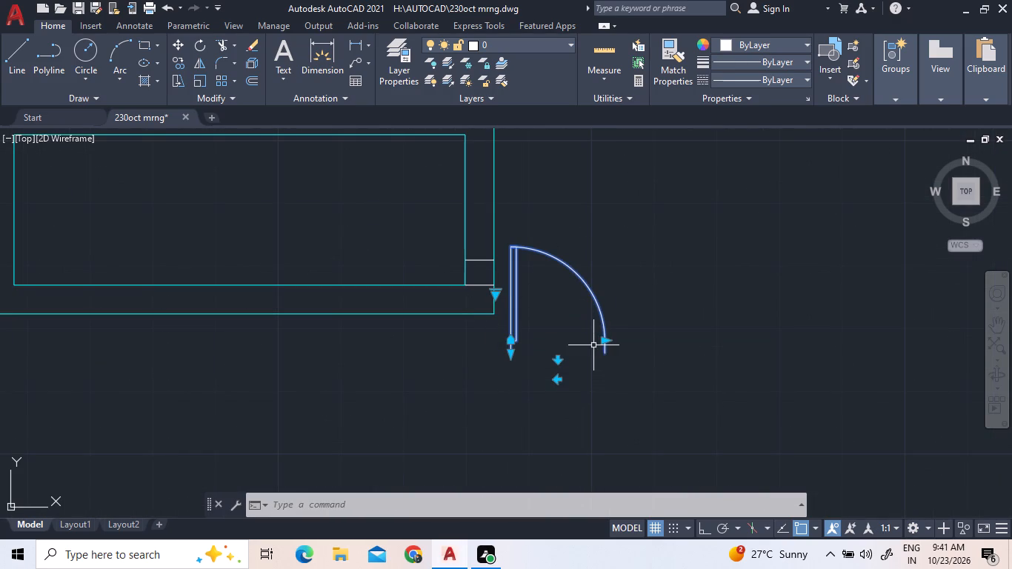
Shrink the door block's width to its smallest preset increment, keeping the hinge side in place.
{"action": "left_click", "coordinate": [605, 339]}
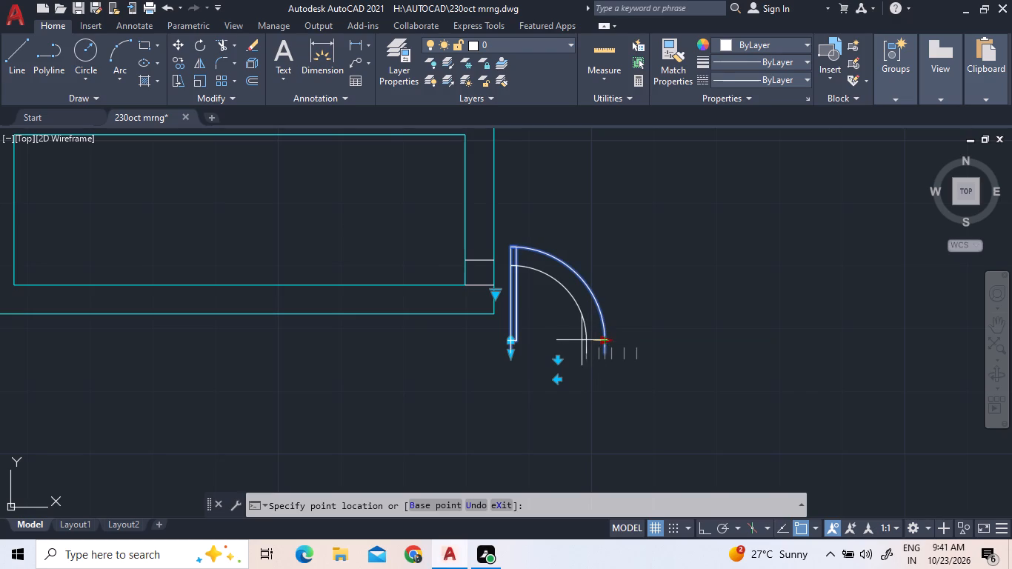
{"action": "left_click", "coordinate": [580, 340]}
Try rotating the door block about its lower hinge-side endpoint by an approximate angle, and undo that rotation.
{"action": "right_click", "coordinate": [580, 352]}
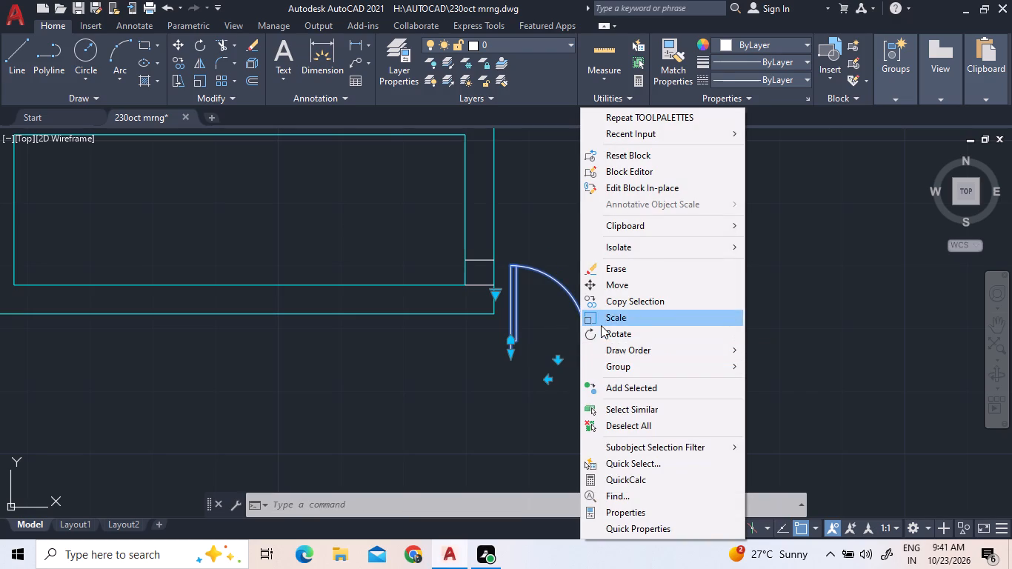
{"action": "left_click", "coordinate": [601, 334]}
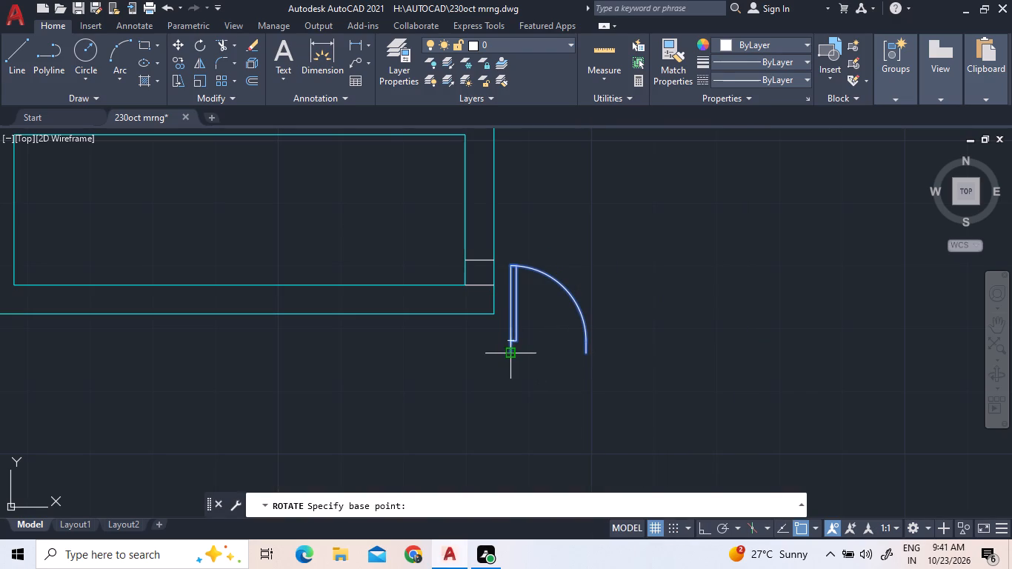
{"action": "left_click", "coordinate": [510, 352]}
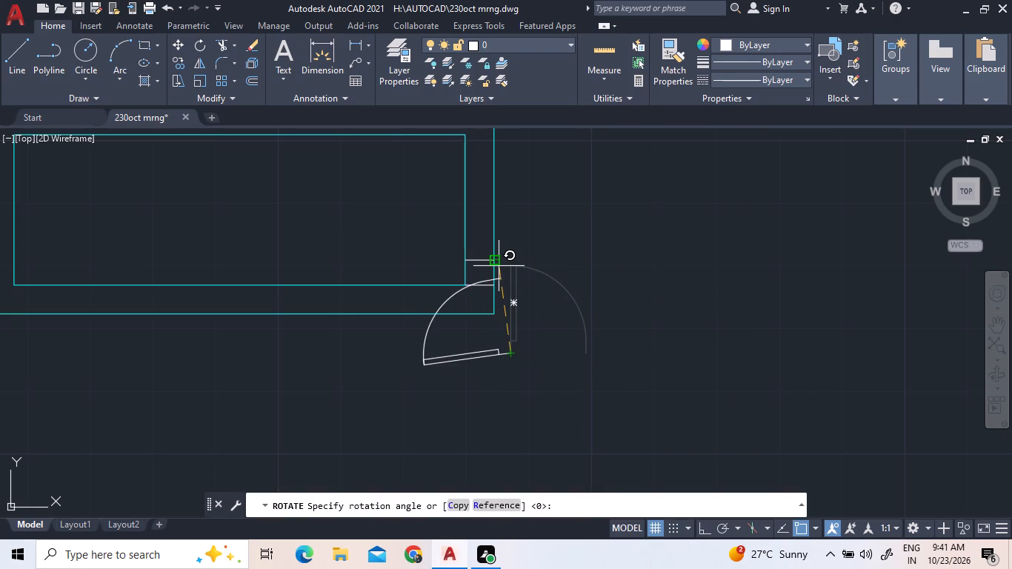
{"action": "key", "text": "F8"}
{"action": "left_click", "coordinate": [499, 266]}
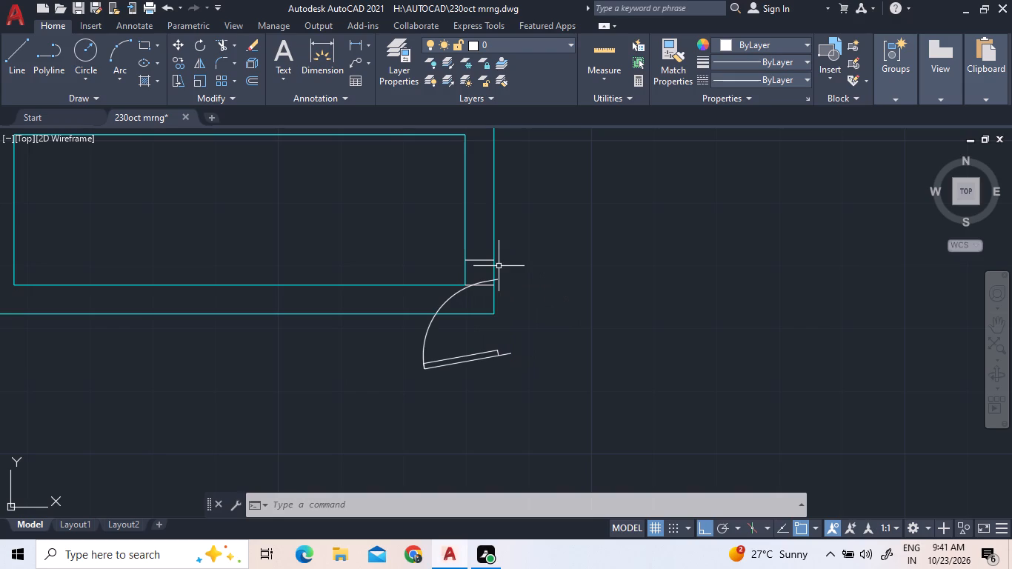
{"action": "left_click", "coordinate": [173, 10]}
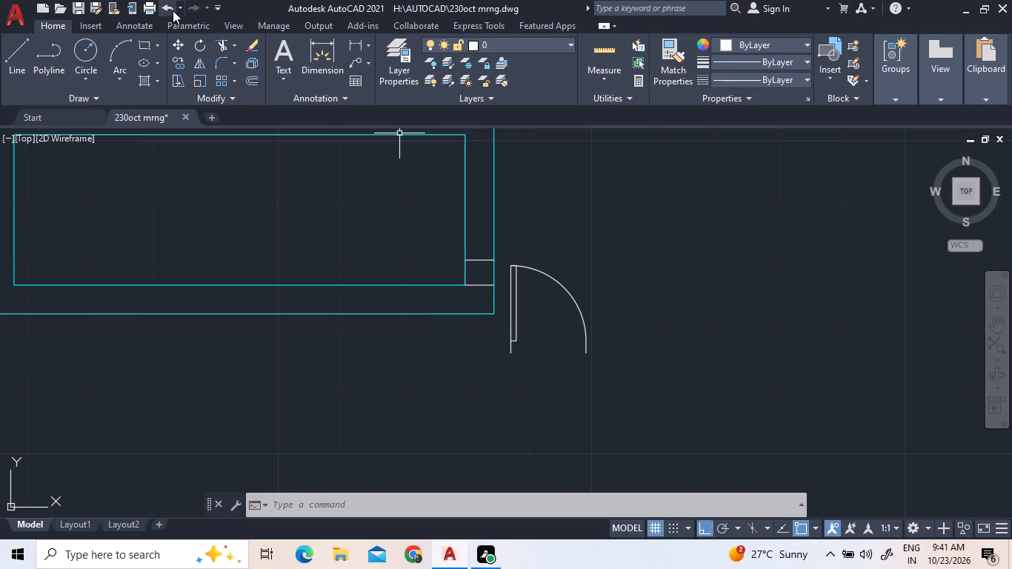
Rotate the door block 90° counterclockwise about its lower hinge-side endpoint with Ortho on, so the leaf lies horizontally.
{"action": "left_click_drag", "start_coordinate": [545, 297], "coordinate": [539, 259]}
{"action": "left_click", "coordinate": [538, 242]}
{"action": "right_click", "coordinate": [538, 242]}
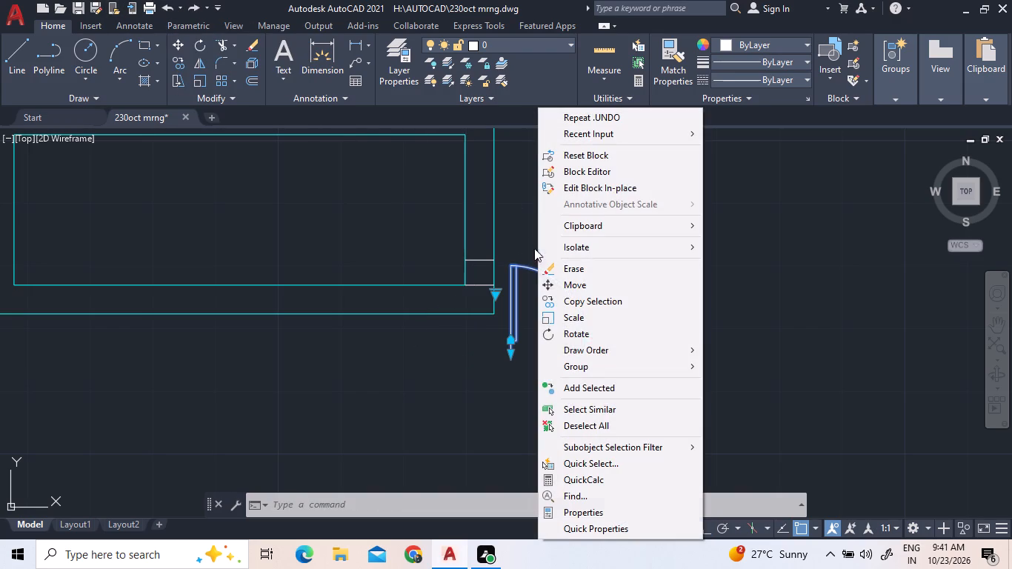
{"action": "left_click", "coordinate": [575, 330]}
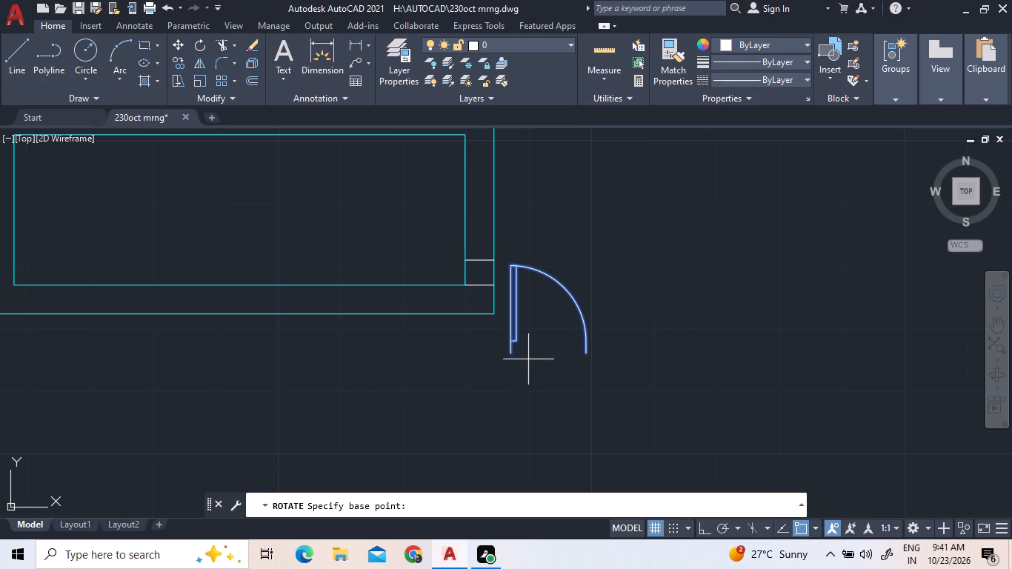
{"action": "left_click", "coordinate": [513, 350]}
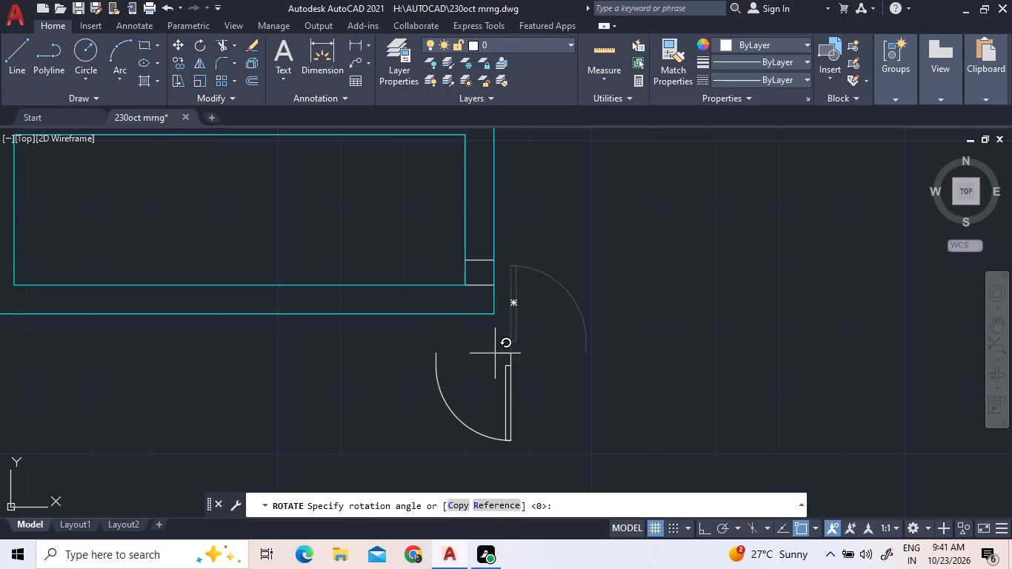
{"action": "key", "text": "F8"}
{"action": "left_click", "coordinate": [496, 324]}
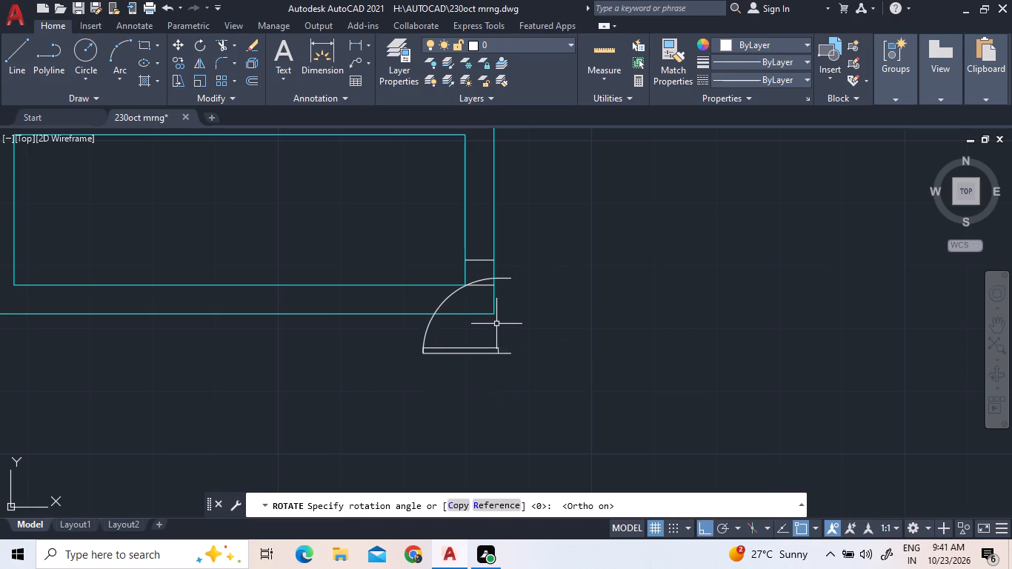
Move the door block by its lower hinge-side endpoint onto the outer wall end of the upper short jamb line.
{"action": "left_click_drag", "start_coordinate": [519, 372], "coordinate": [517, 365]}
{"action": "left_click", "coordinate": [400, 331]}
{"action": "right_click", "coordinate": [400, 331]}
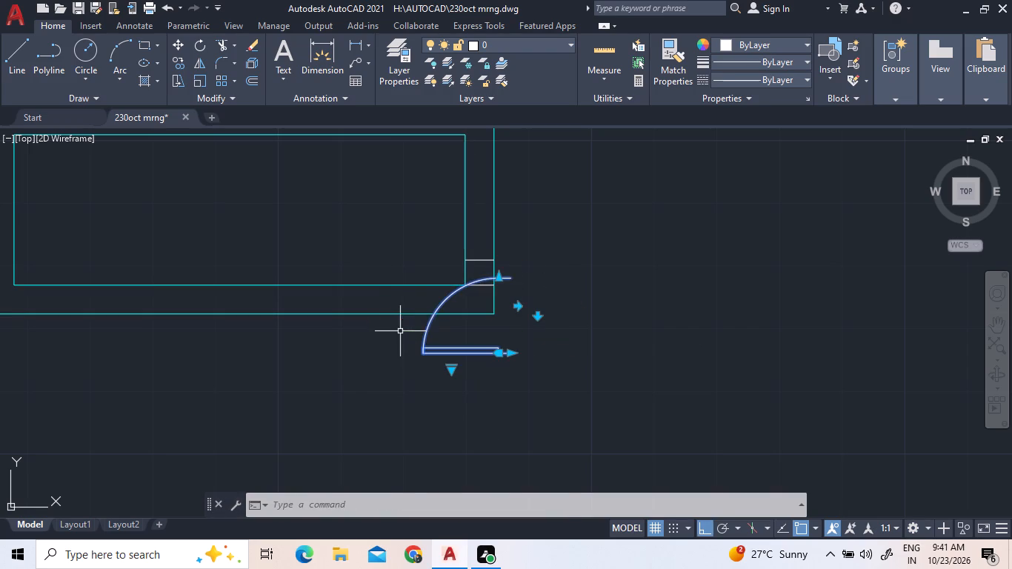
{"action": "left_click", "coordinate": [467, 293]}
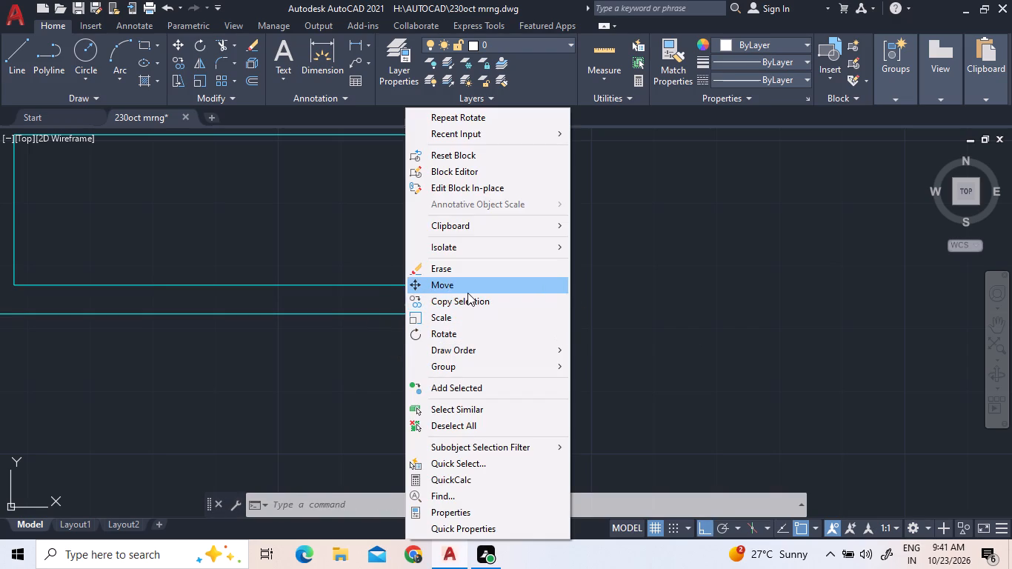
{"action": "scroll", "coordinate": [505, 357], "scroll_direction": "up", "scroll_amount": 2}
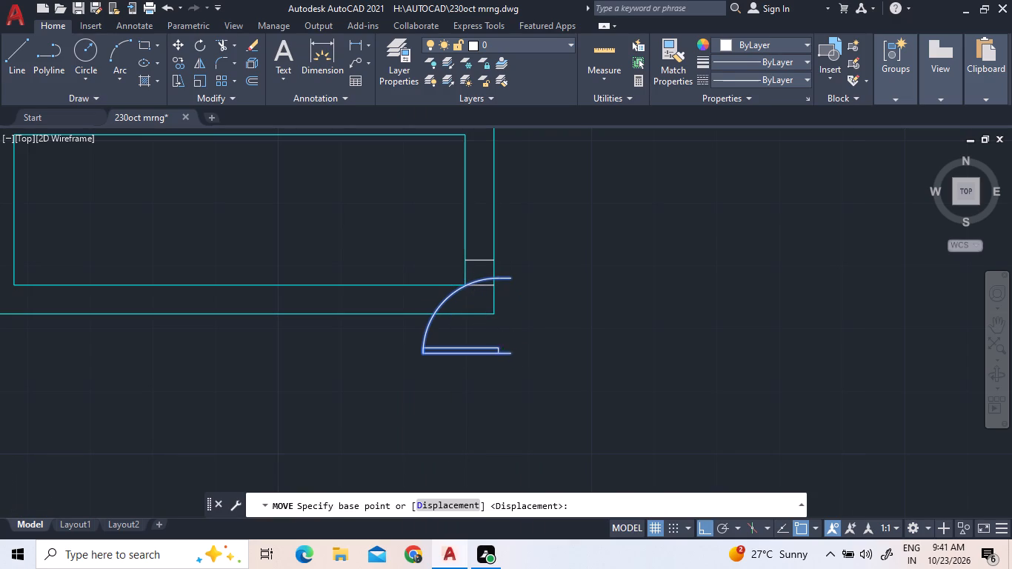
{"action": "scroll", "coordinate": [505, 357], "scroll_direction": "up", "scroll_amount": 3}
{"action": "left_click", "coordinate": [558, 338]}
{"action": "scroll", "coordinate": [550, 355], "scroll_direction": "down", "scroll_amount": 6}
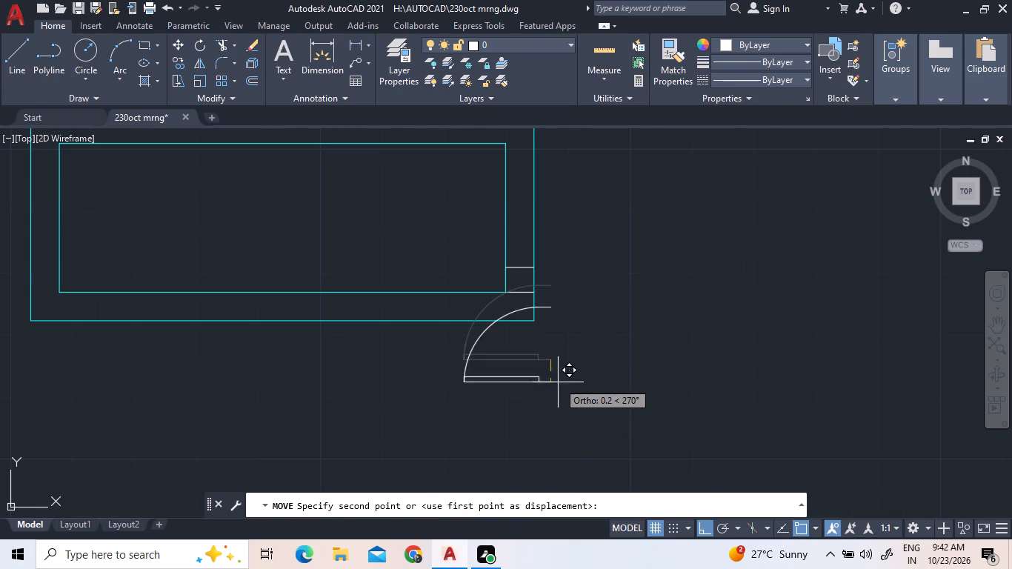
{"action": "scroll", "coordinate": [479, 267], "scroll_direction": "up", "scroll_amount": 6}
{"action": "scroll", "coordinate": [736, 313], "scroll_direction": "down", "scroll_amount": 5}
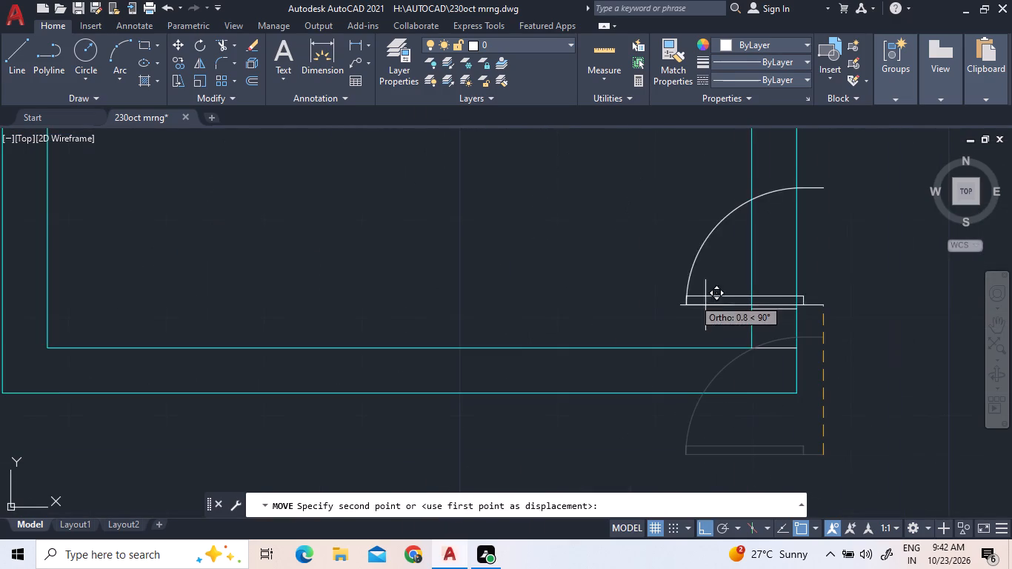
{"action": "scroll", "coordinate": [773, 312], "scroll_direction": "up", "scroll_amount": 4}
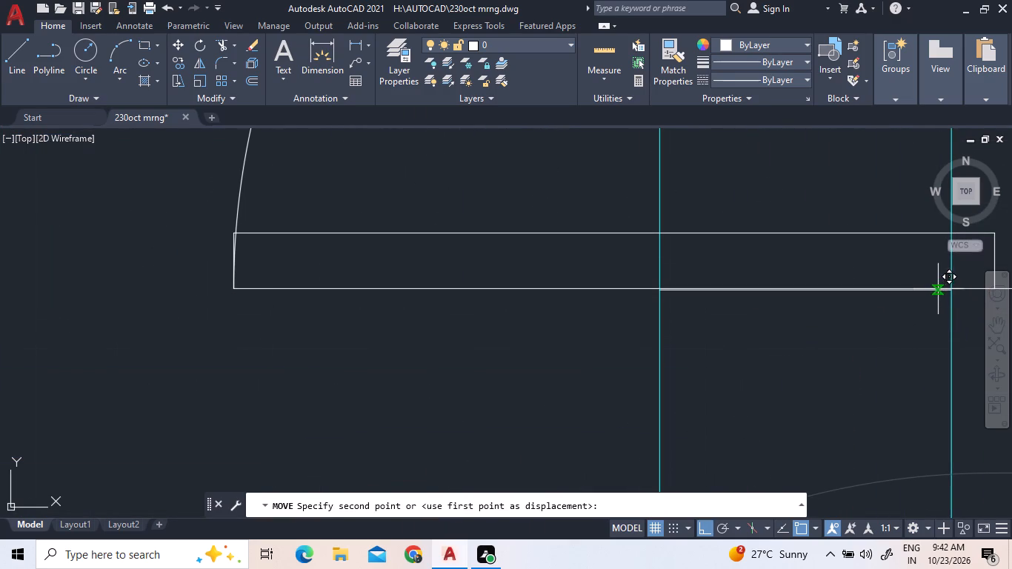
{"action": "left_click", "coordinate": [953, 290]}
{"action": "scroll", "coordinate": [919, 366], "scroll_direction": "down", "scroll_amount": 5}
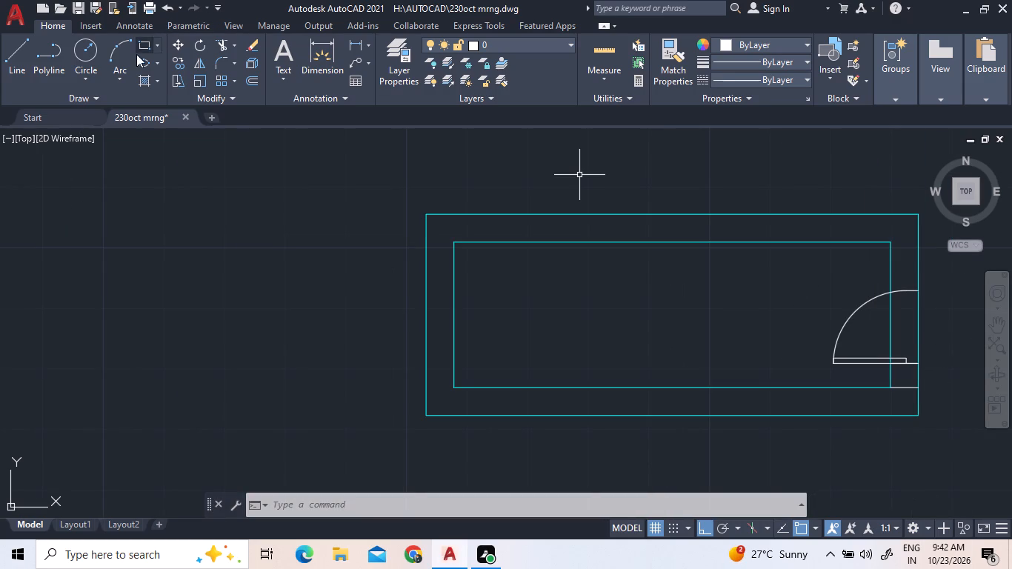
Trim both wall lines across the door opening, plus the inner wall stub just below the door.
{"action": "left_click", "coordinate": [226, 39]}
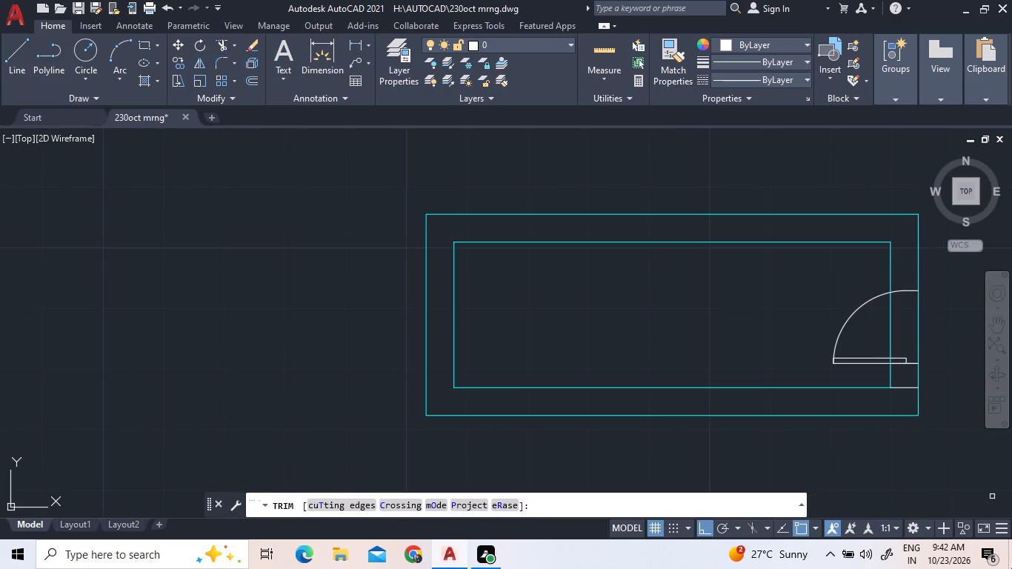
{"action": "left_click", "coordinate": [882, 322]}
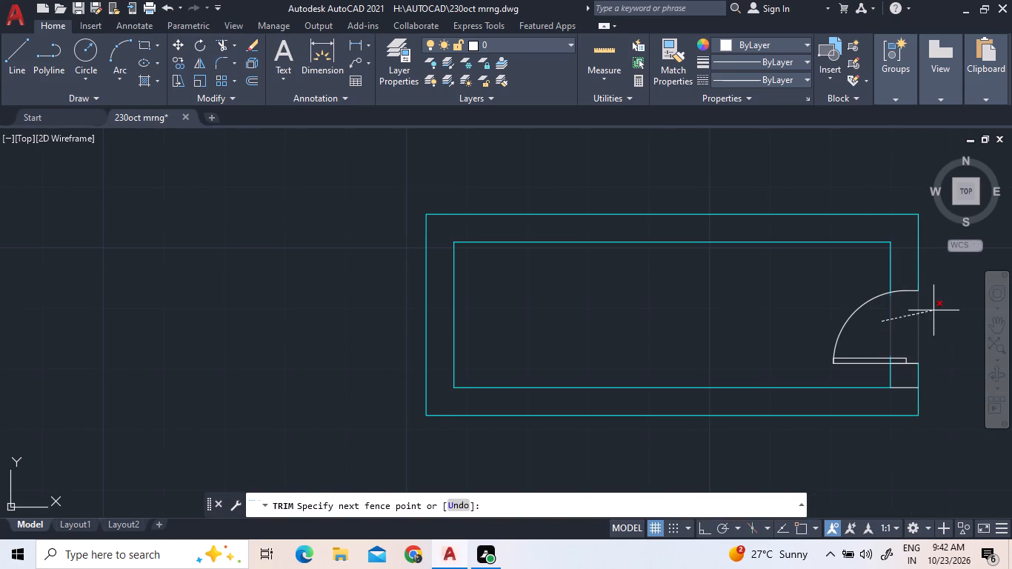
{"action": "left_click", "coordinate": [936, 310]}
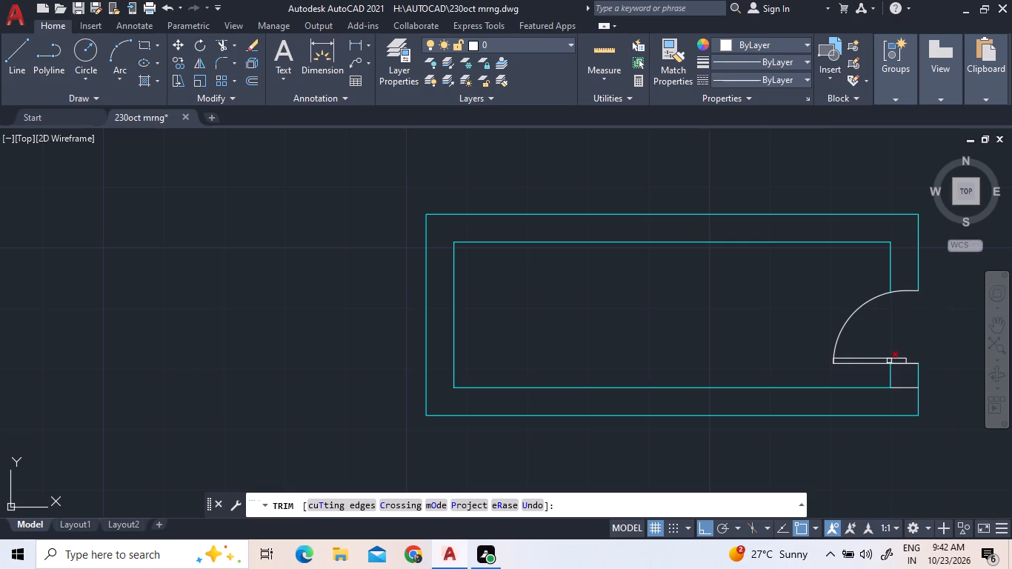
{"action": "left_click", "coordinate": [889, 361]}
{"action": "left_click", "coordinate": [891, 370]}
{"action": "scroll", "coordinate": [539, 369], "scroll_direction": "down", "scroll_amount": 1}
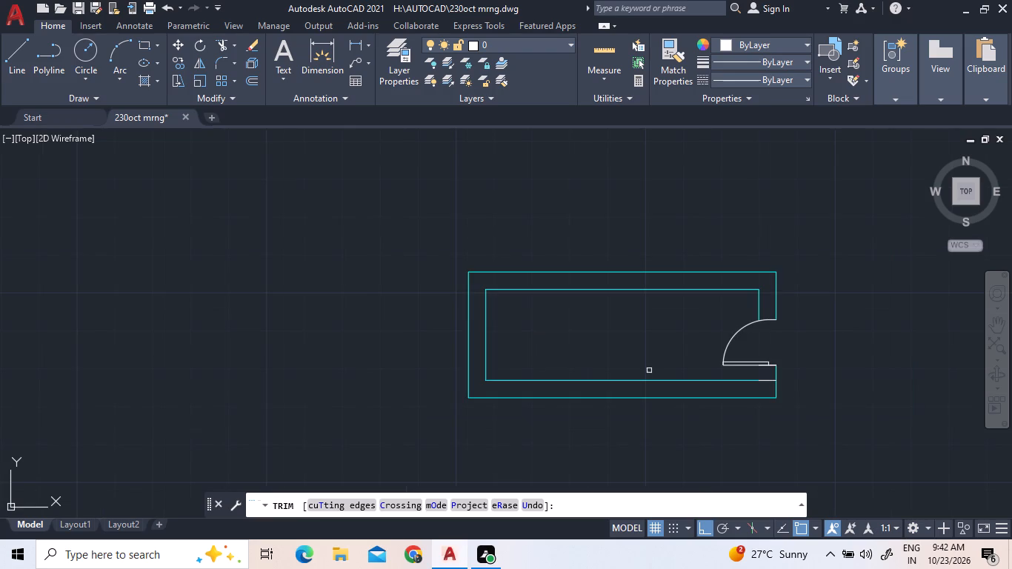
{"action": "middle_click_drag", "start_coordinate": [861, 391], "coordinate": [485, 374]}
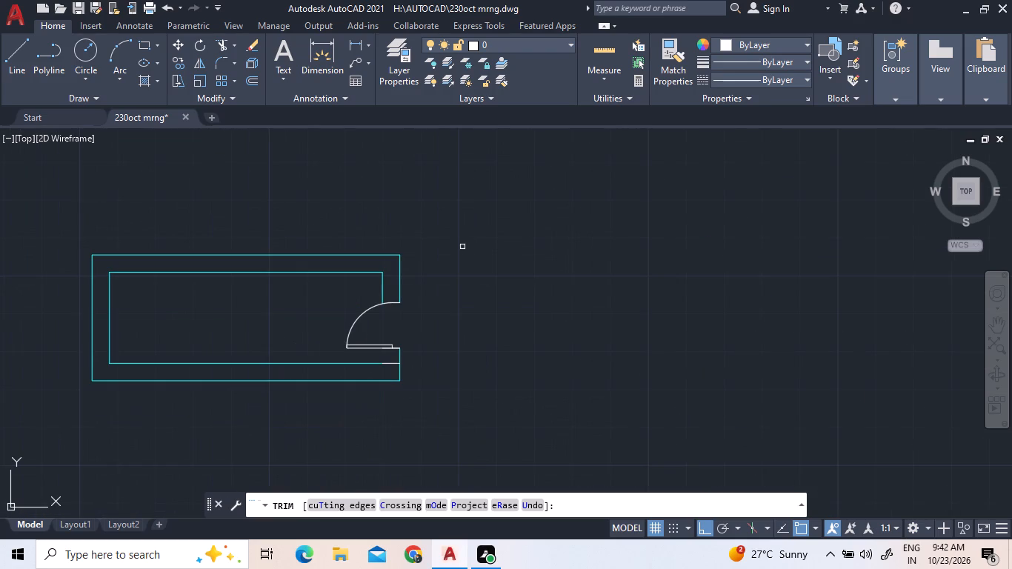
{"action": "right_click", "coordinate": [439, 296]}
{"action": "left_click", "coordinate": [456, 305]}
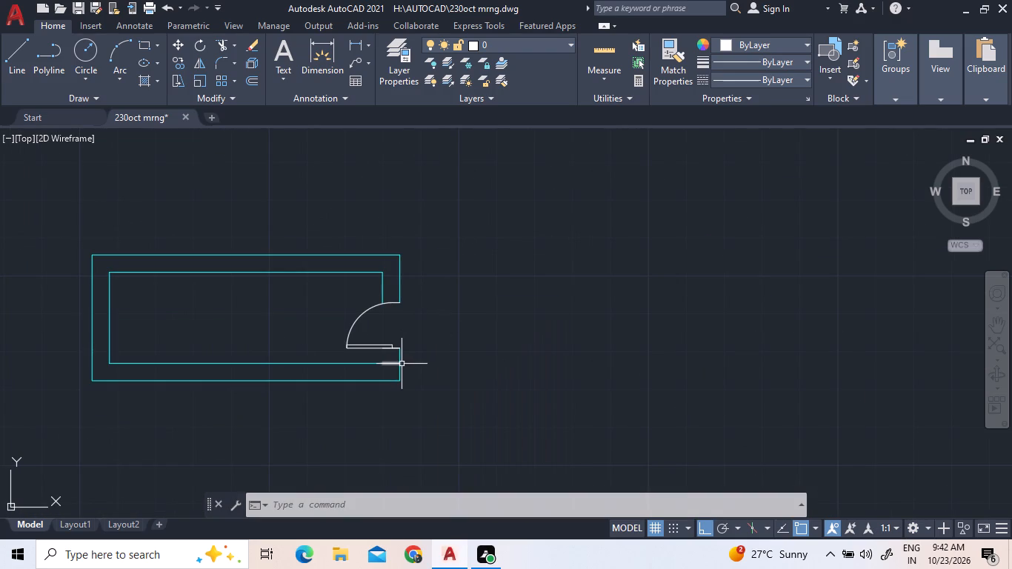
Delete the short white construction line crossing the wall at the room's lower inner corner.
{"action": "left_click", "coordinate": [392, 362]}
{"action": "key", "text": "Delete"}
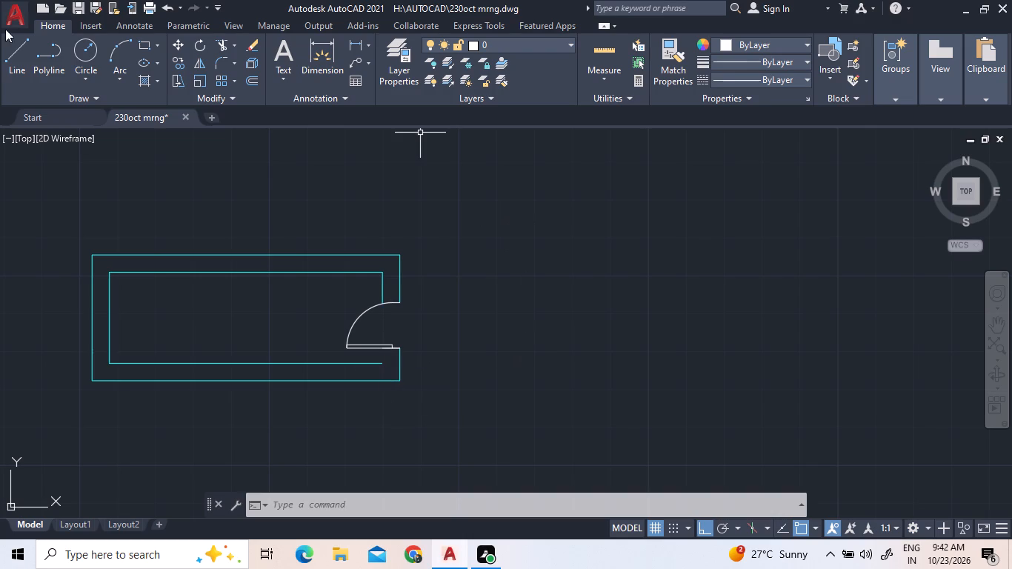
Draw a vertical line on the rooms layer from the open lower inner wall corner up to the door's lower edge.
{"action": "left_click", "coordinate": [6, 56]}
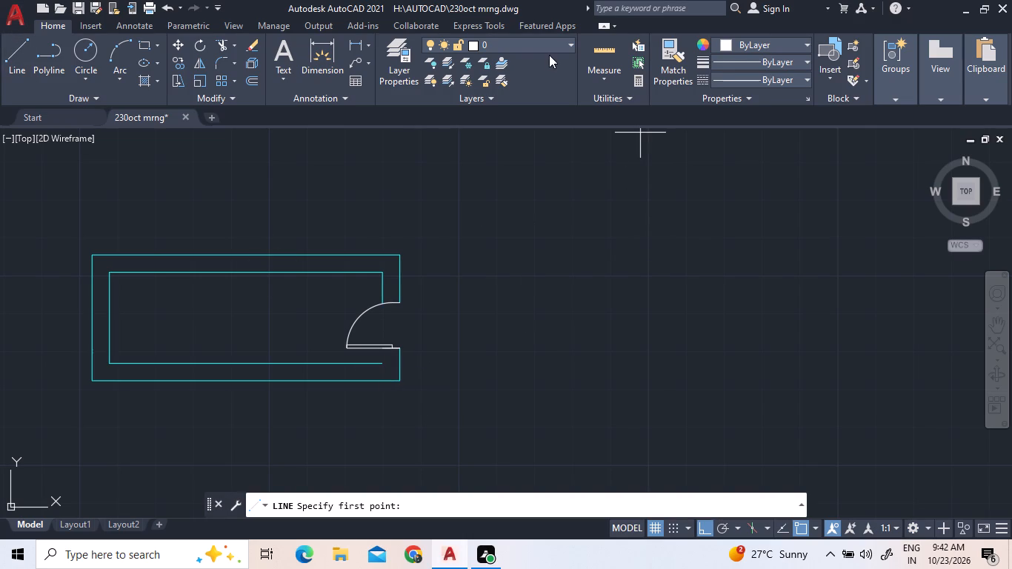
{"action": "left_click", "coordinate": [557, 39]}
{"action": "left_click", "coordinate": [522, 124]}
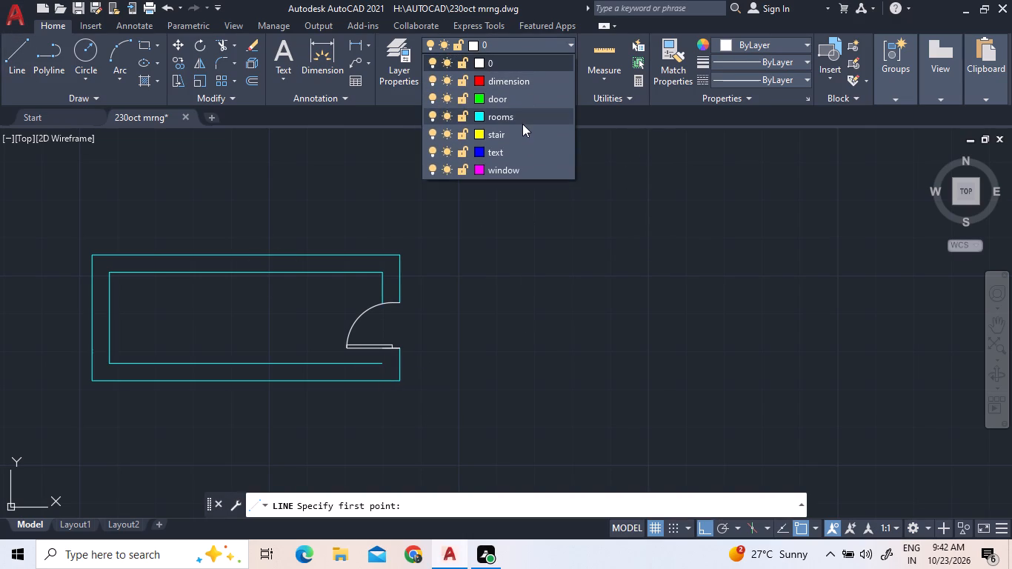
{"action": "left_click", "coordinate": [386, 366]}
{"action": "scroll", "coordinate": [368, 353], "scroll_direction": "up", "scroll_amount": 3}
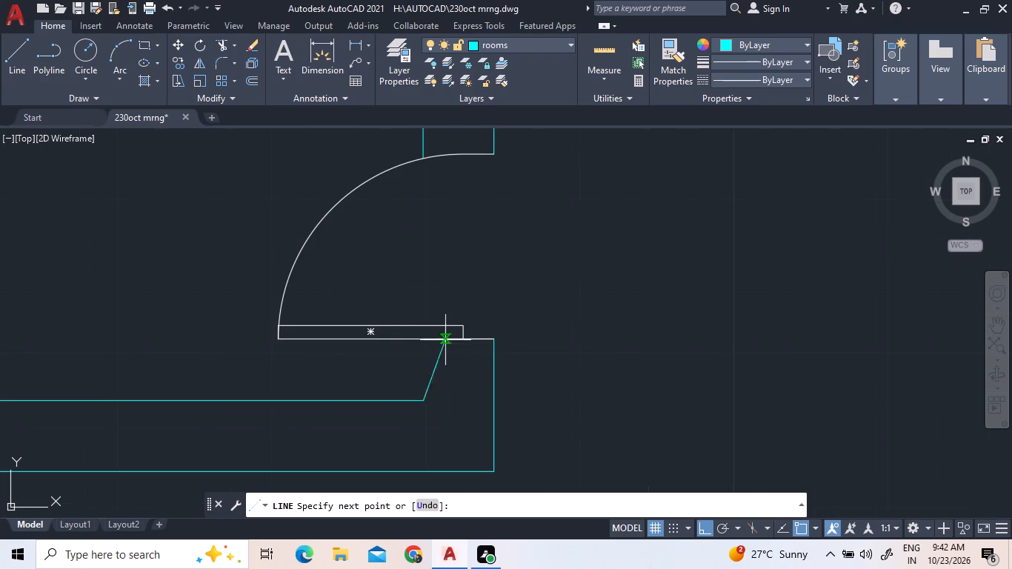
{"action": "left_click", "coordinate": [419, 338]}
{"action": "right_click", "coordinate": [451, 319]}
{"action": "left_click", "coordinate": [458, 330]}
{"action": "scroll", "coordinate": [461, 323], "scroll_direction": "down", "scroll_amount": 2}
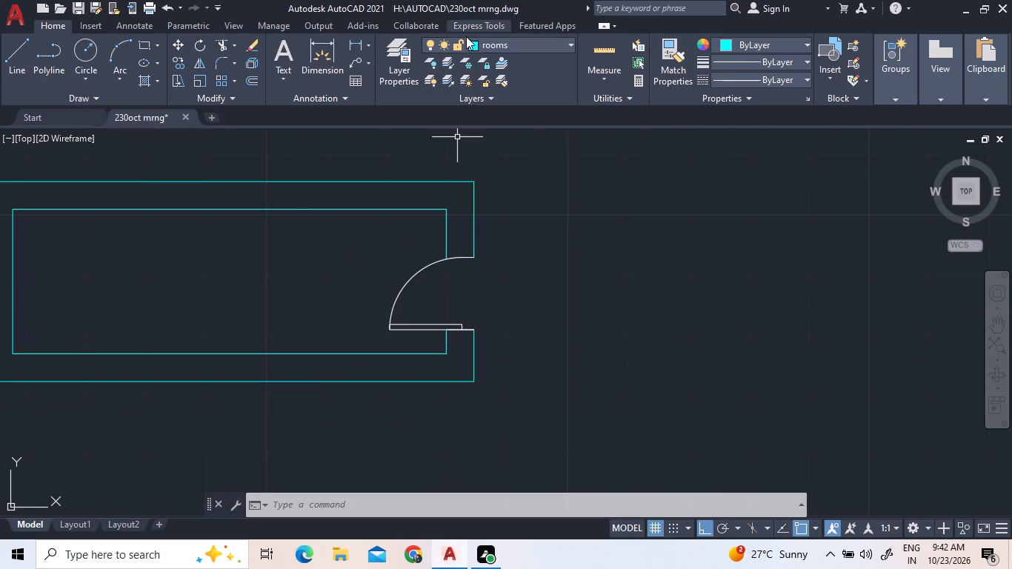
Make the door layer current and assign the door block to the door layer, then clear the selection.
{"action": "left_click", "coordinate": [495, 51]}
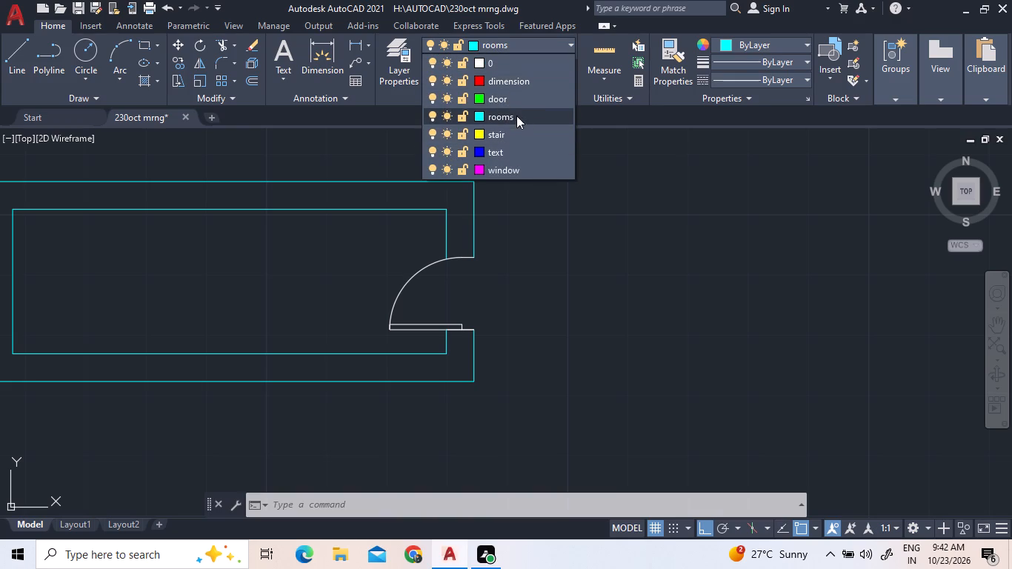
{"action": "left_click", "coordinate": [510, 93]}
{"action": "left_click", "coordinate": [458, 295]}
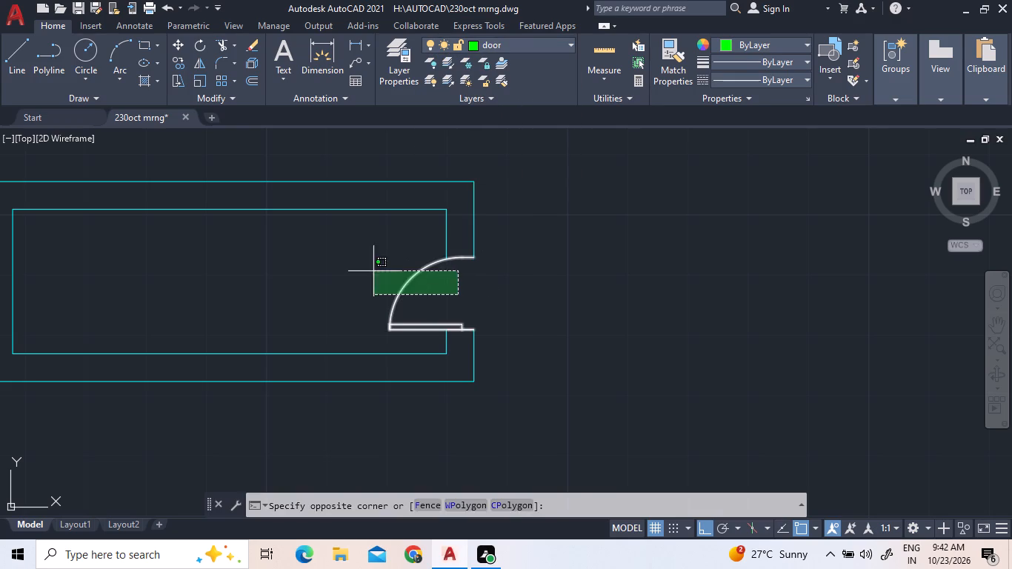
{"action": "left_click", "coordinate": [373, 271]}
{"action": "left_click", "coordinate": [499, 46]}
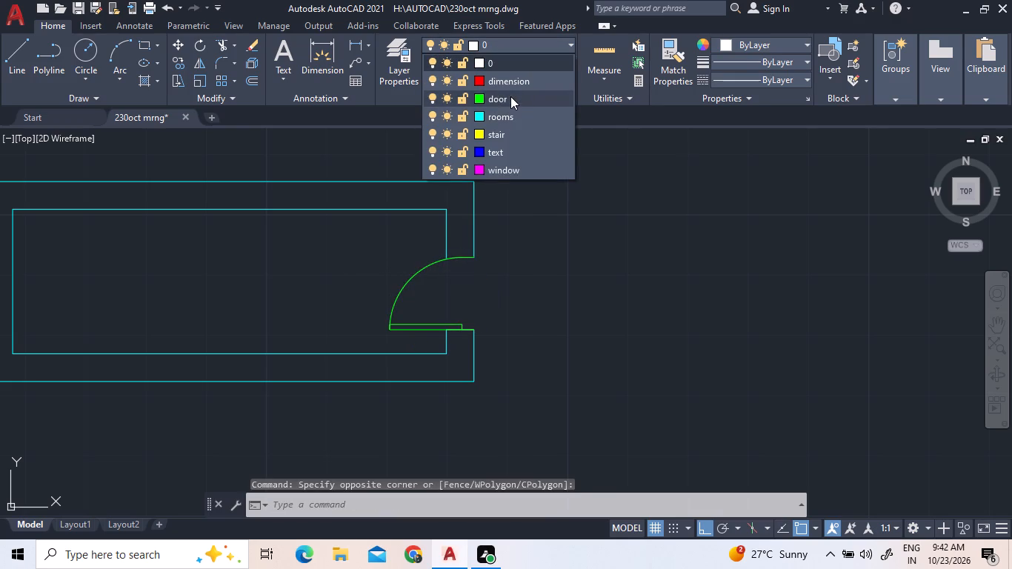
{"action": "left_click", "coordinate": [510, 96]}
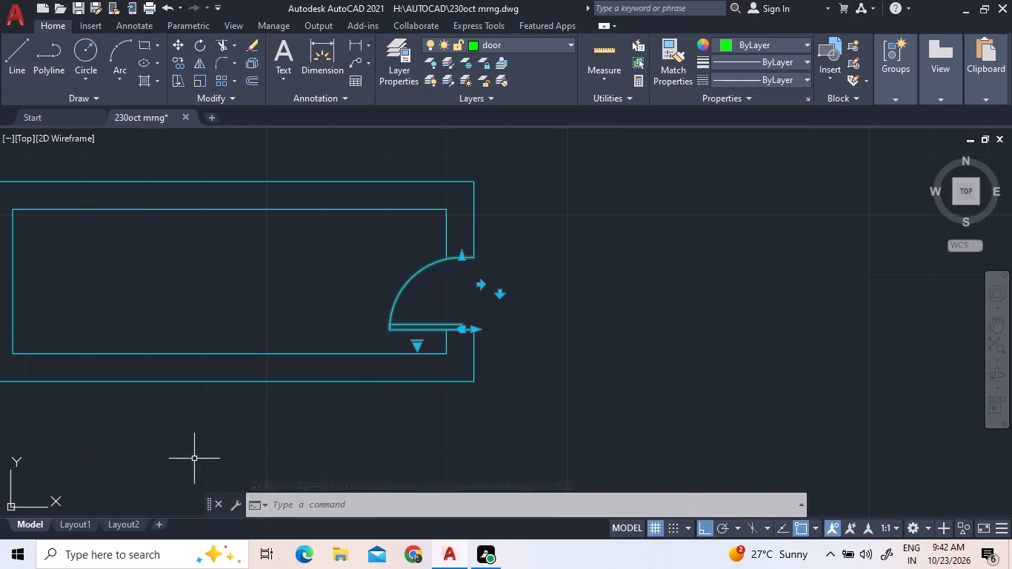
{"action": "key", "text": "F1"}
{"action": "key", "text": "Escape"}
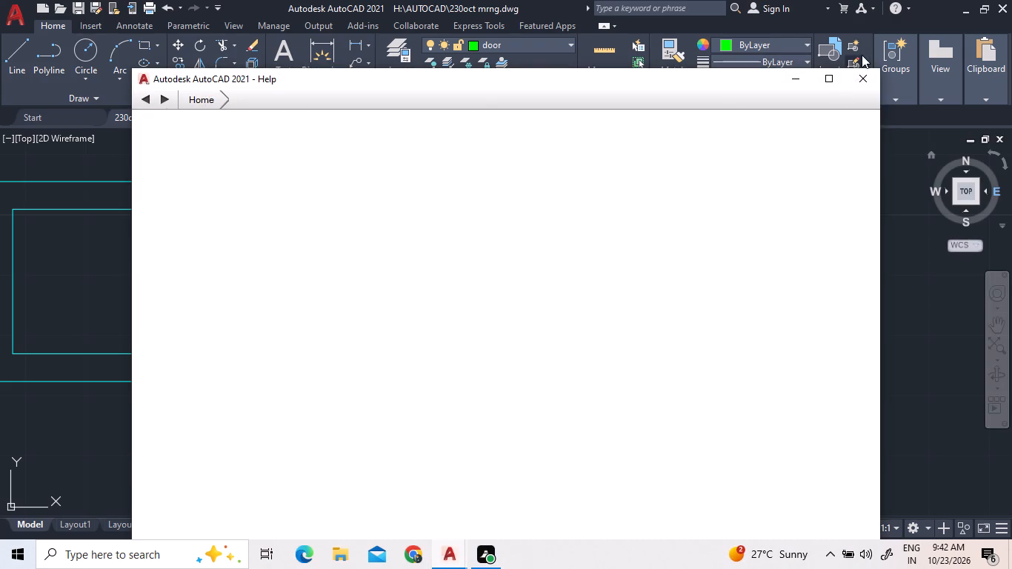
{"action": "left_click", "coordinate": [862, 73]}
{"action": "key", "text": "Escape"}
{"action": "scroll", "coordinate": [533, 362], "scroll_direction": "down", "scroll_amount": 1}
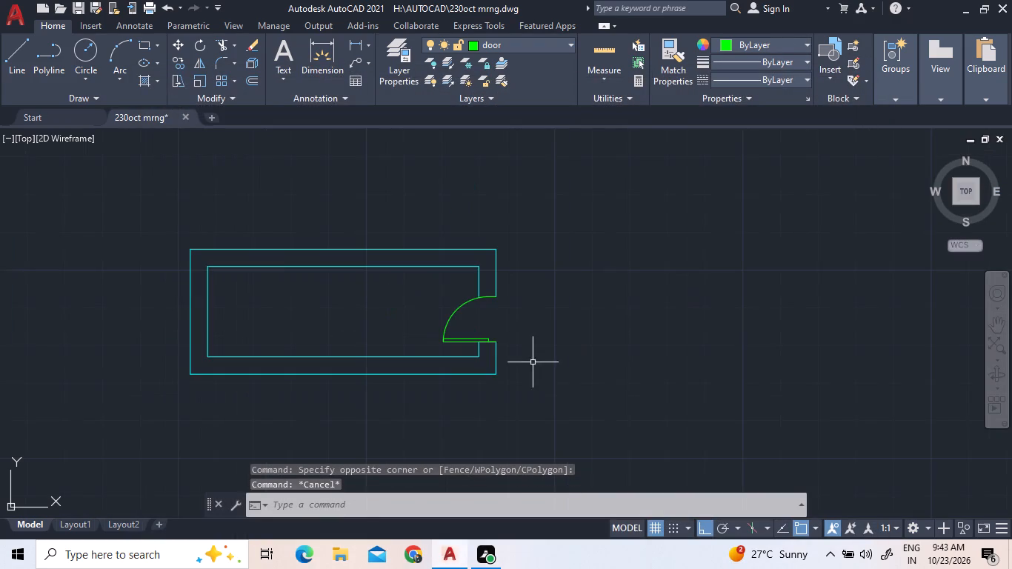
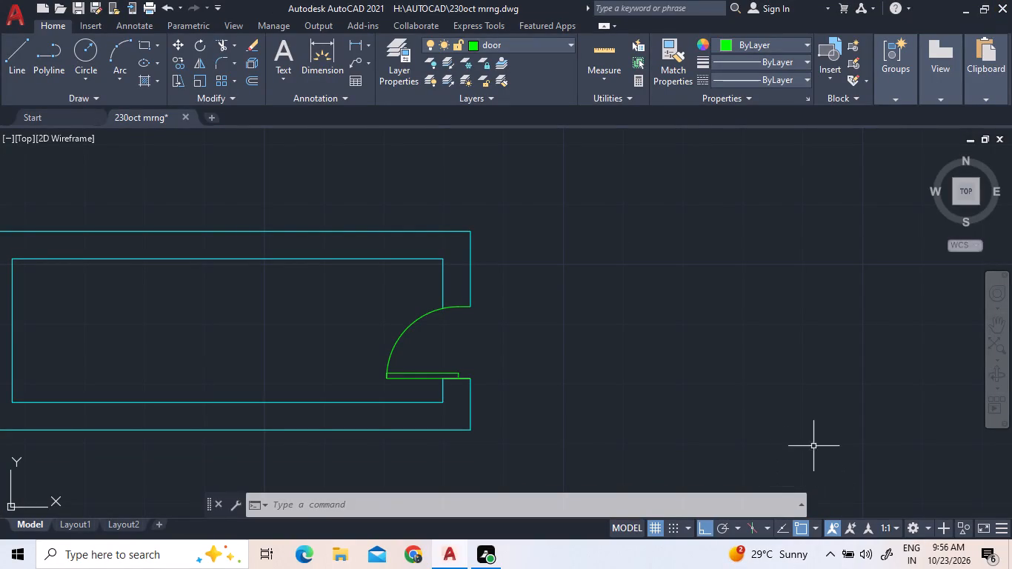
Make the rooms layer current and abandon the rectangle started on the door layer.
{"action": "scroll", "coordinate": [674, 290], "scroll_direction": "down", "scroll_amount": 2}
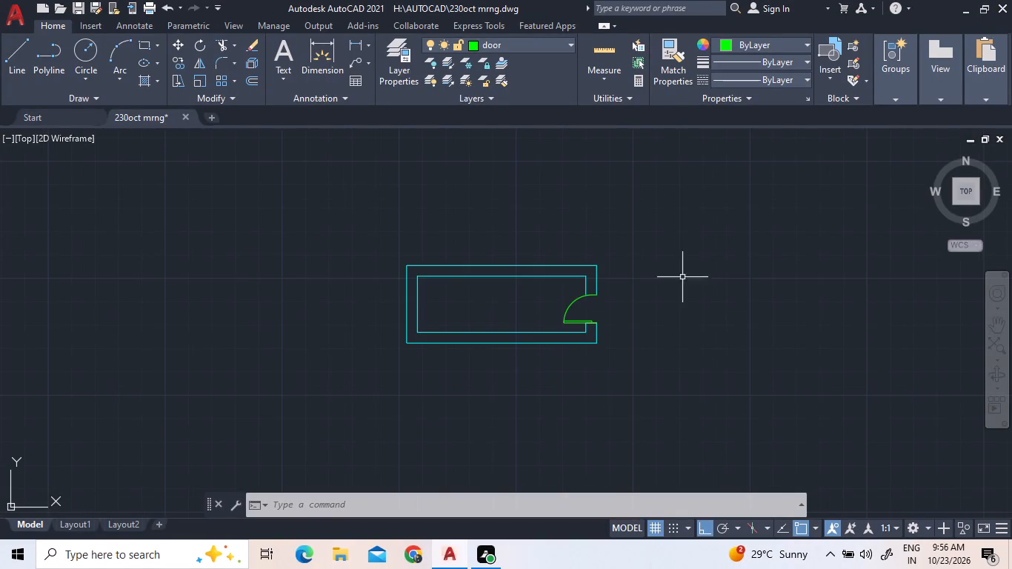
{"action": "left_click", "coordinate": [146, 47]}
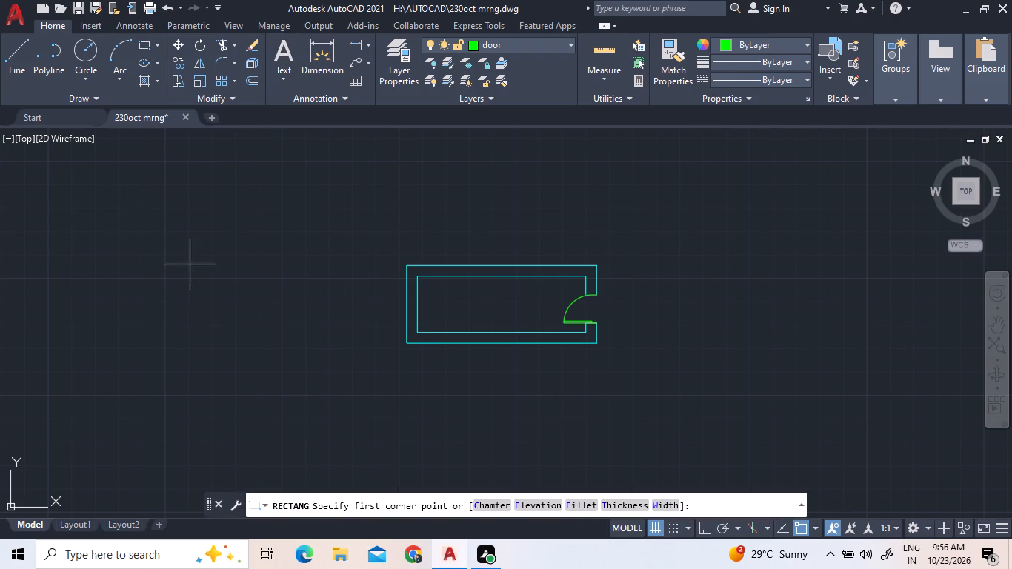
{"action": "left_click", "coordinate": [154, 195]}
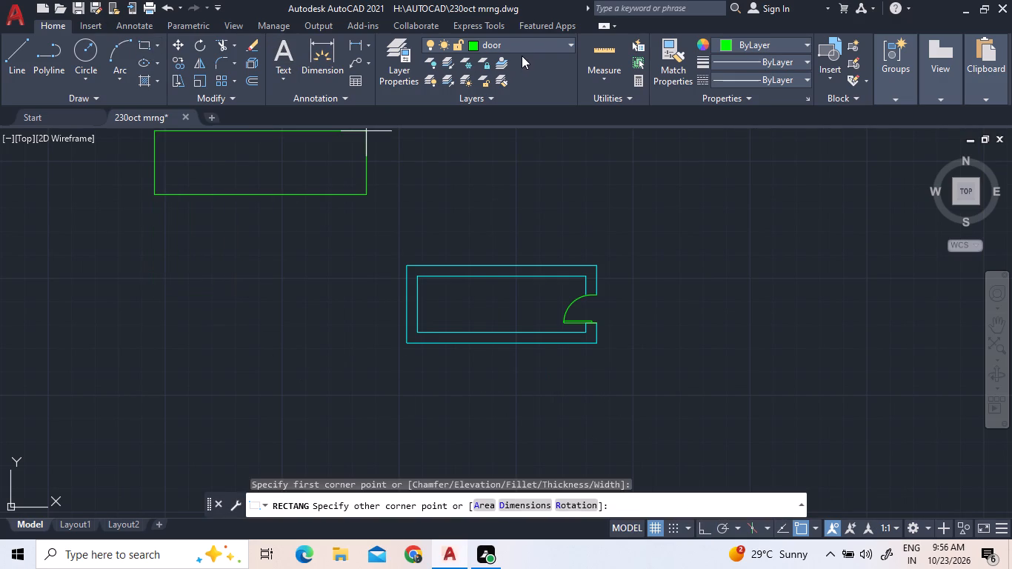
{"action": "left_click", "coordinate": [524, 50]}
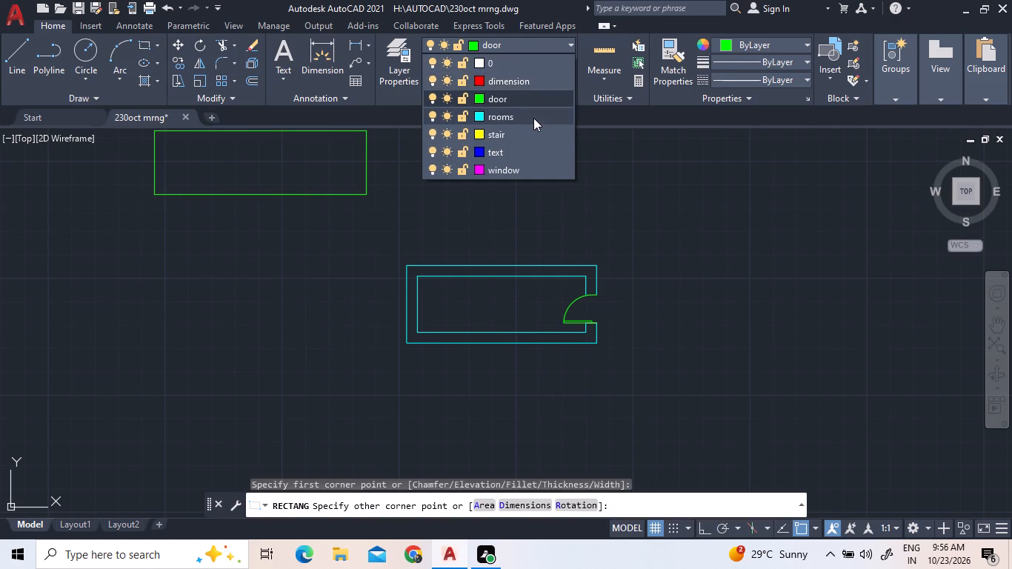
{"action": "left_click", "coordinate": [533, 118]}
{"action": "right_click", "coordinate": [162, 236]}
{"action": "left_click", "coordinate": [184, 244]}
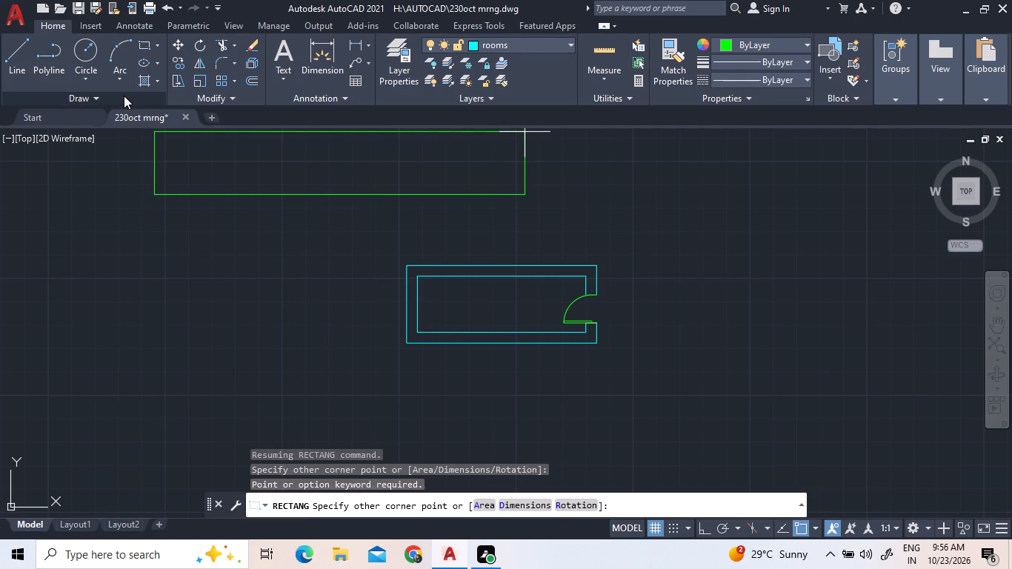
{"action": "key", "text": "Escape"}
Draw a rectangle 3.6 long and 2.30 wide on the rooms layer, left of the existing room.
{"action": "left_click", "coordinate": [149, 36]}
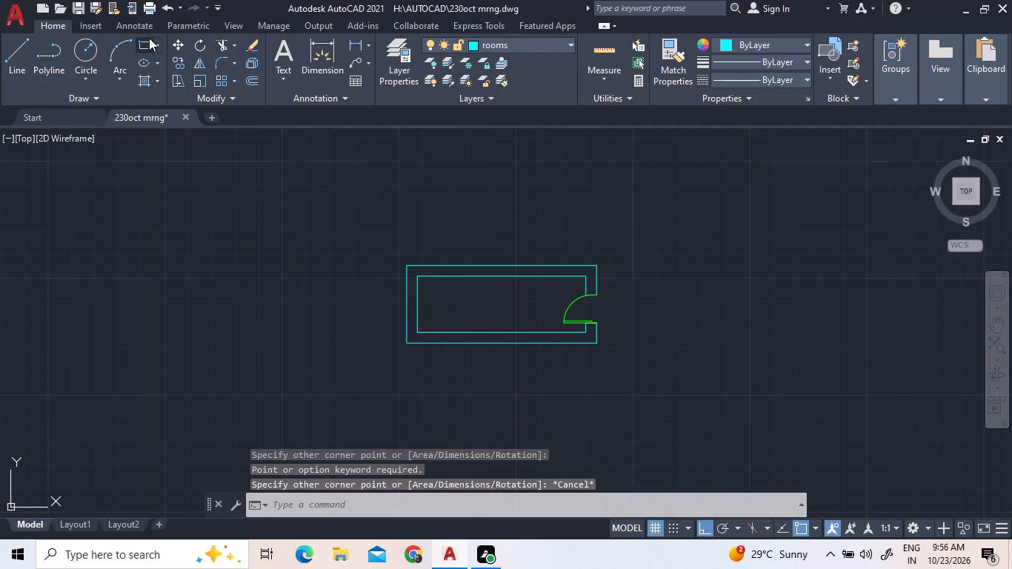
{"action": "left_click", "coordinate": [149, 38]}
{"action": "left_click", "coordinate": [54, 258]}
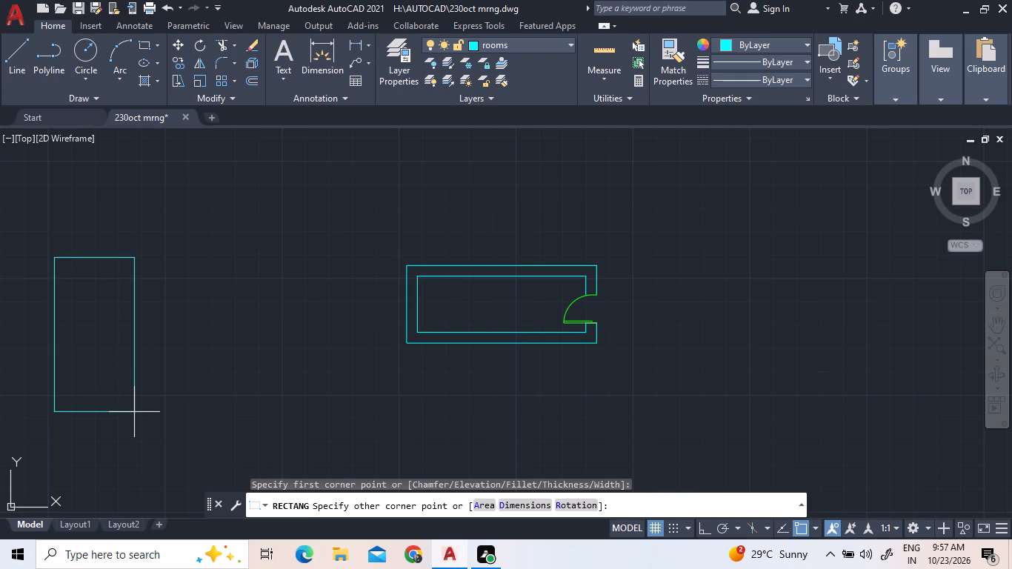
{"action": "type", "text": "d"}
{"action": "key", "text": "space"}
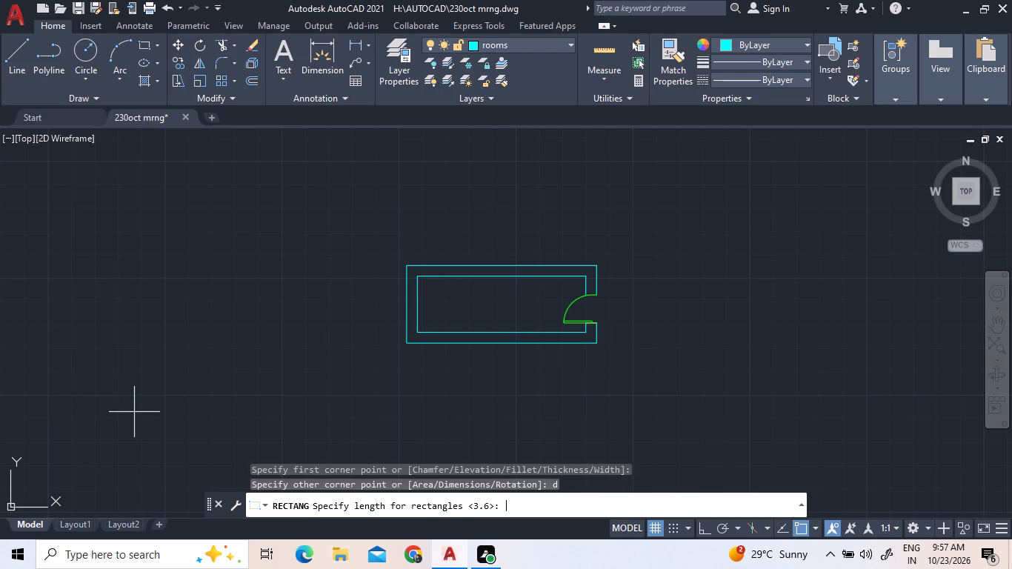
{"action": "type", "text": "3.6"}
{"action": "key", "text": "Return"}
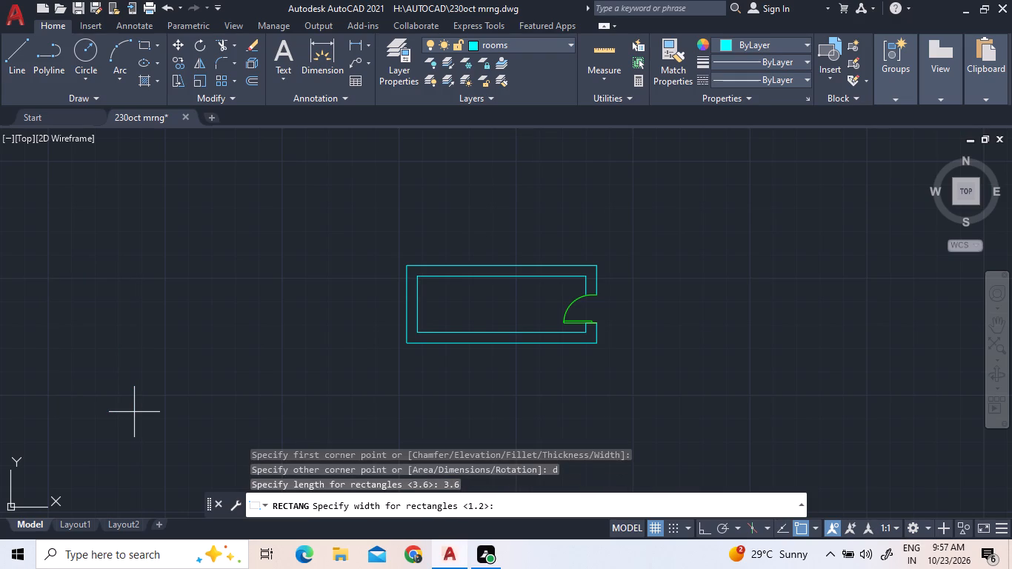
{"action": "type", "text": "2.30"}
{"action": "key", "text": "Return"}
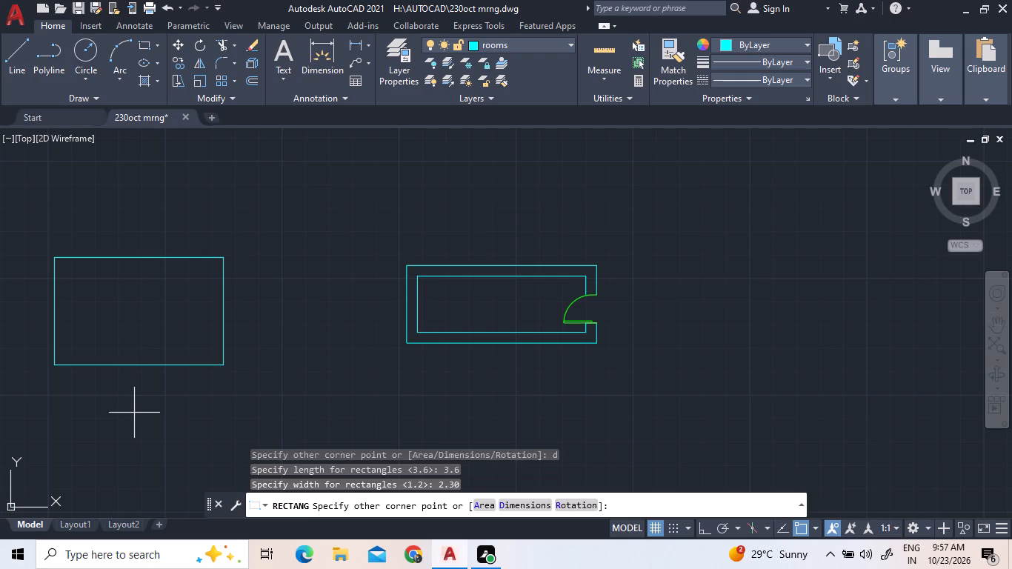
{"action": "left_click", "coordinate": [370, 419]}
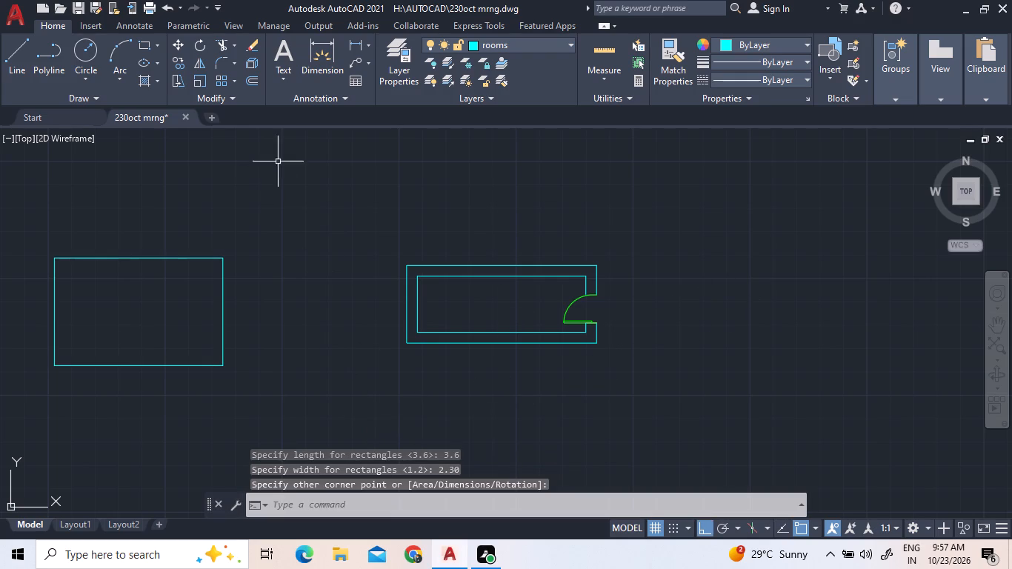
Offset the new rectangle outward by 0.23 to form the room's outer wall line.
{"action": "left_click", "coordinate": [250, 79]}
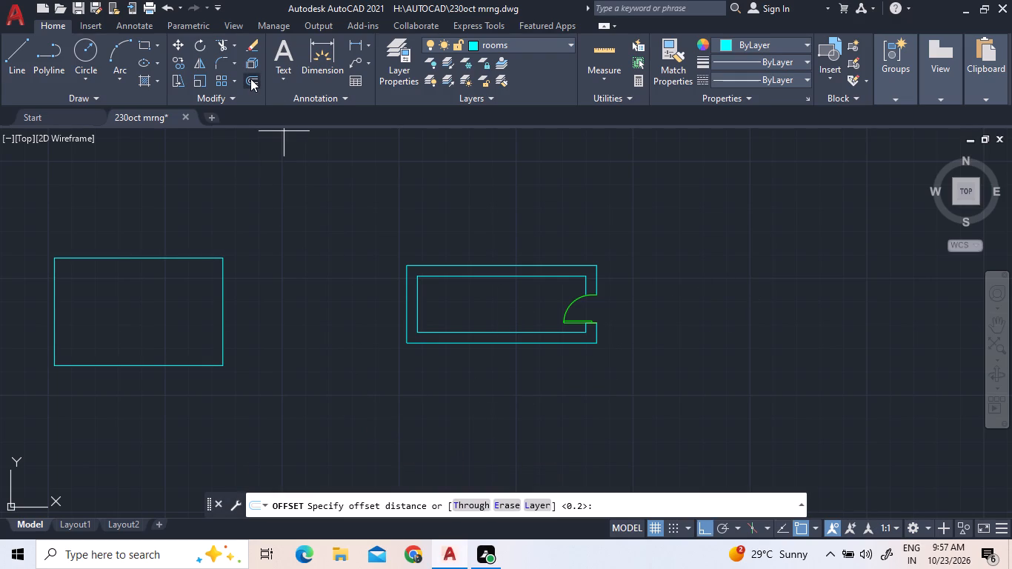
{"action": "type", "text": "0.23"}
{"action": "key", "text": "Return"}
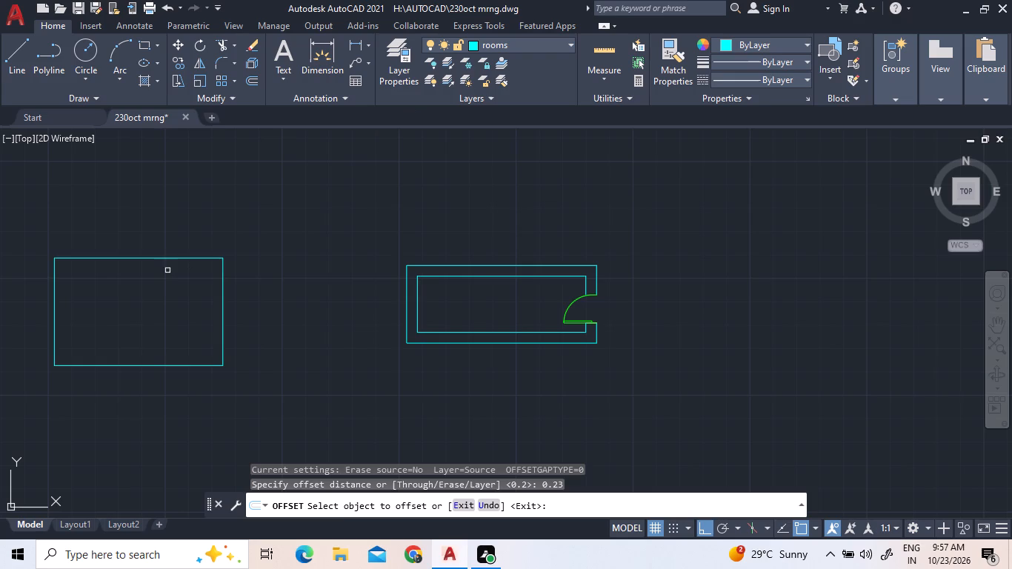
{"action": "left_click", "coordinate": [169, 256]}
{"action": "left_click", "coordinate": [169, 210]}
{"action": "right_click", "coordinate": [169, 210]}
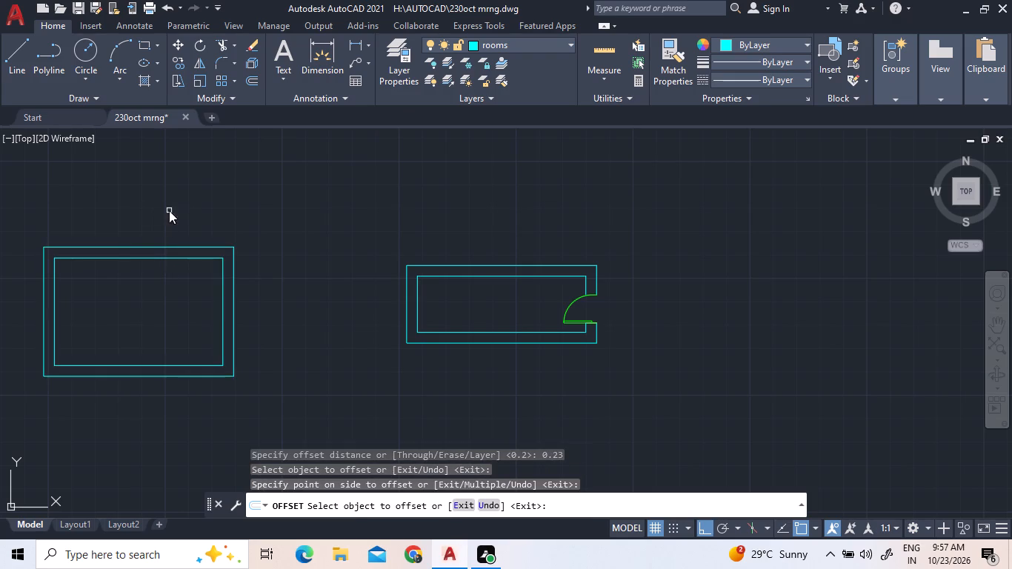
{"action": "left_click", "coordinate": [199, 215]}
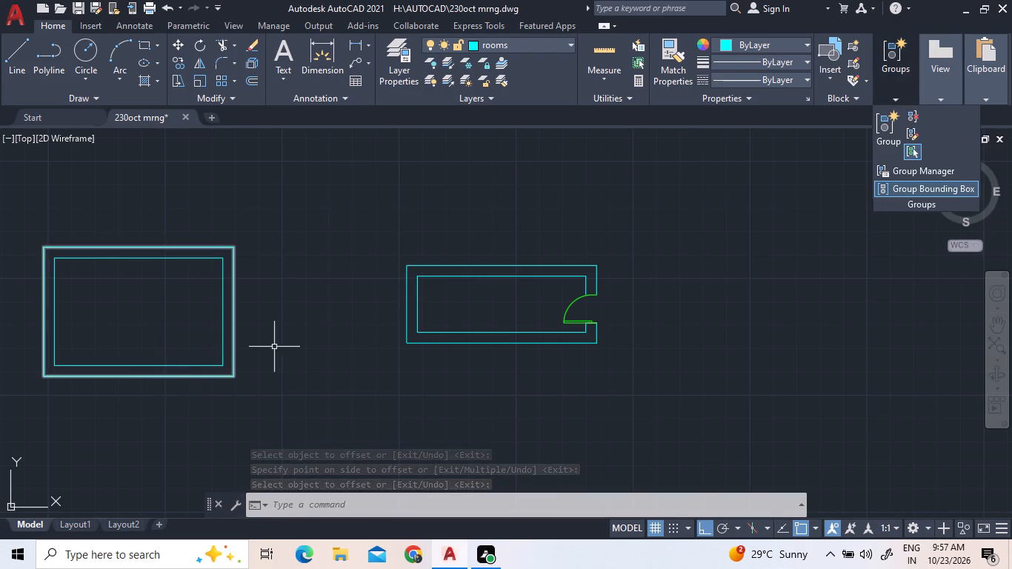
On the door layer, draw a vertical line across the wall from the new room's lower-right inner corner to the outer wall line.
{"action": "left_click", "coordinate": [11, 61]}
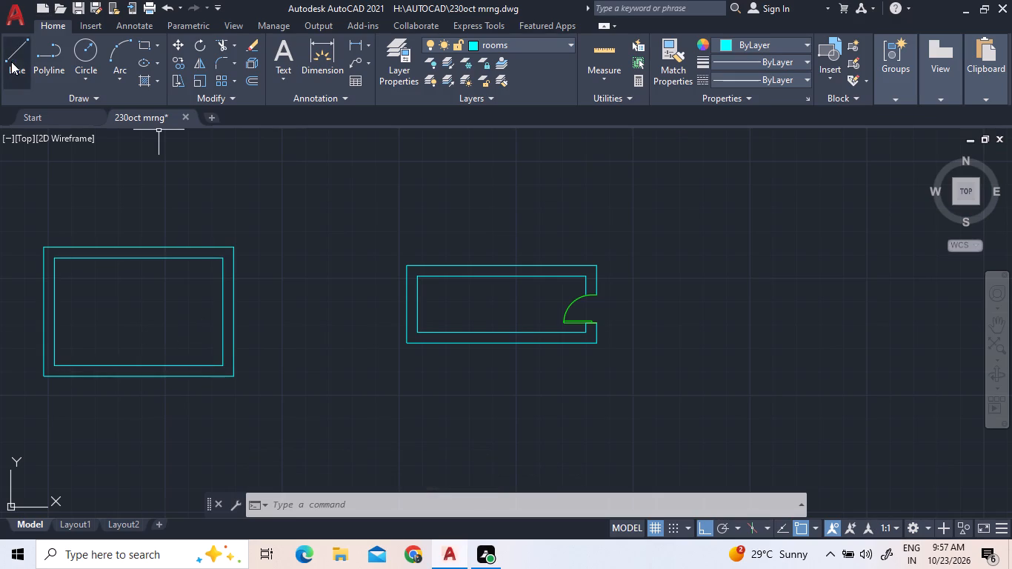
{"action": "scroll", "coordinate": [200, 380], "scroll_direction": "up", "scroll_amount": 4}
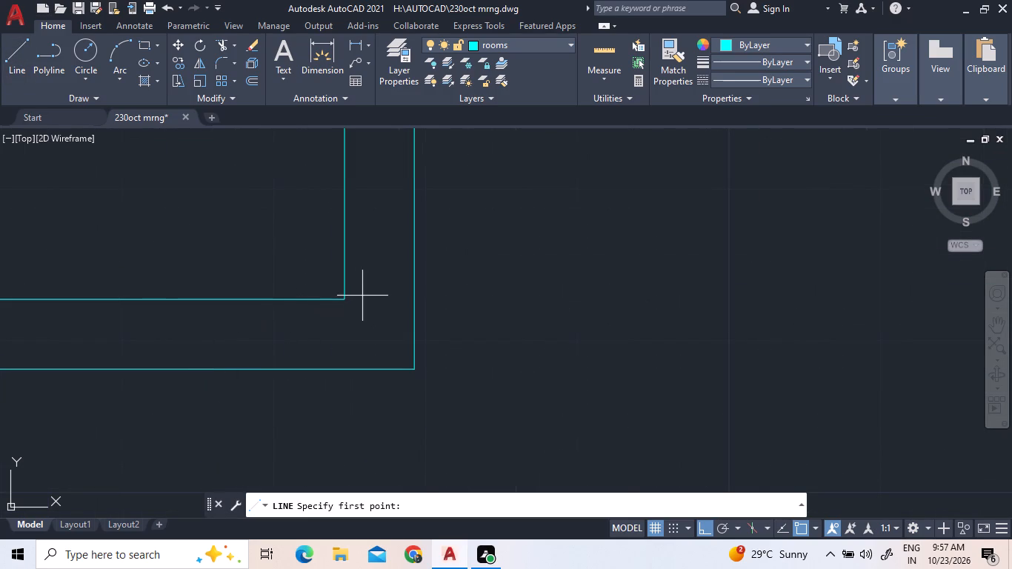
{"action": "left_click", "coordinate": [347, 300]}
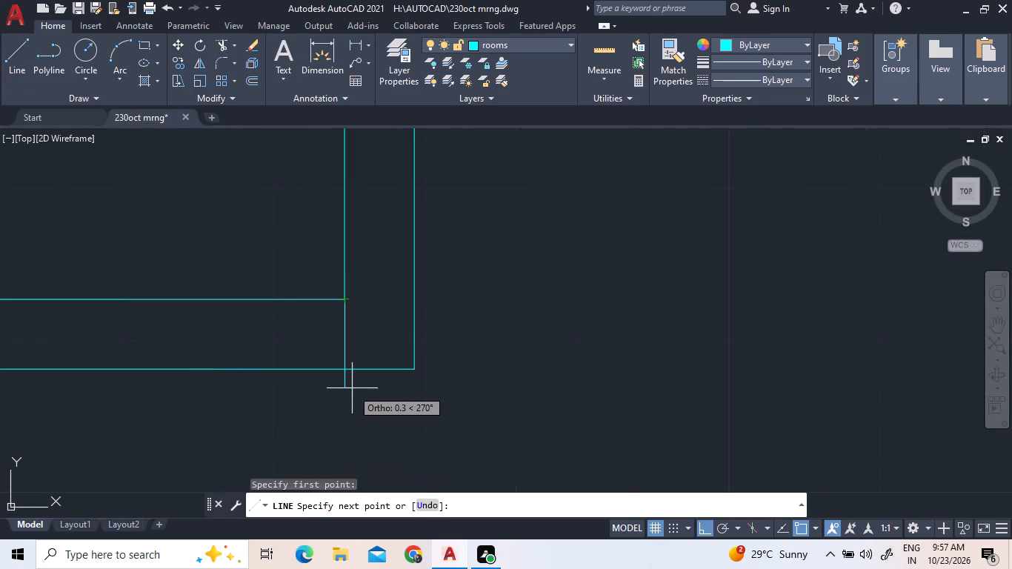
{"action": "left_click", "coordinate": [480, 45]}
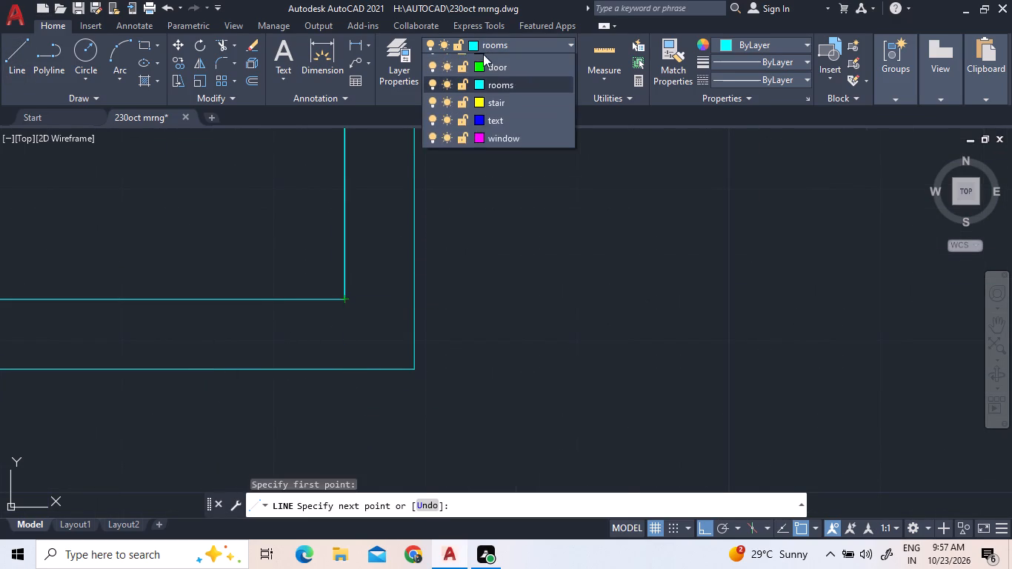
{"action": "left_click", "coordinate": [488, 97]}
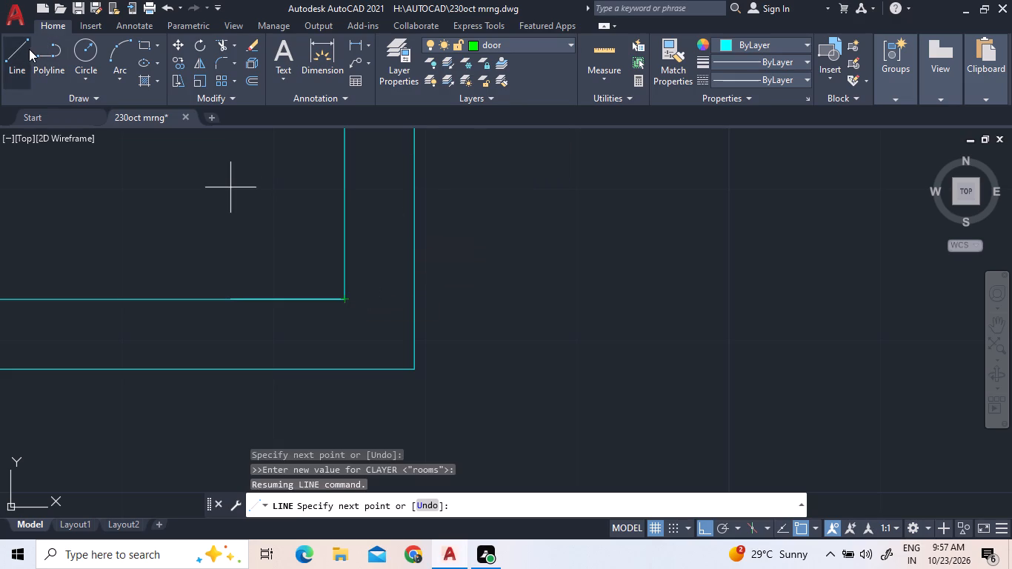
{"action": "left_click", "coordinate": [29, 49]}
{"action": "right_click", "coordinate": [30, 47]}
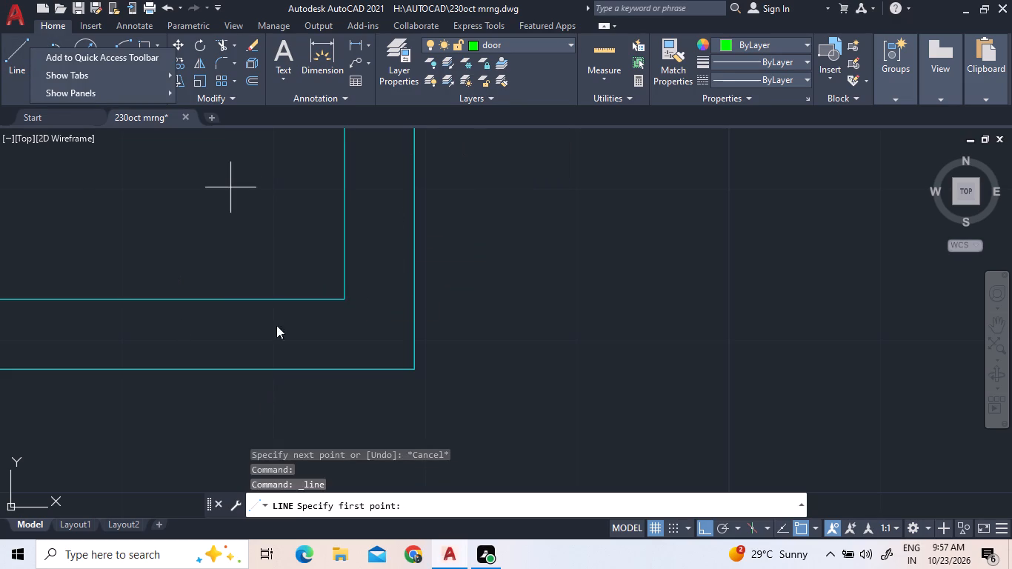
{"action": "double_click", "coordinate": [16, 67]}
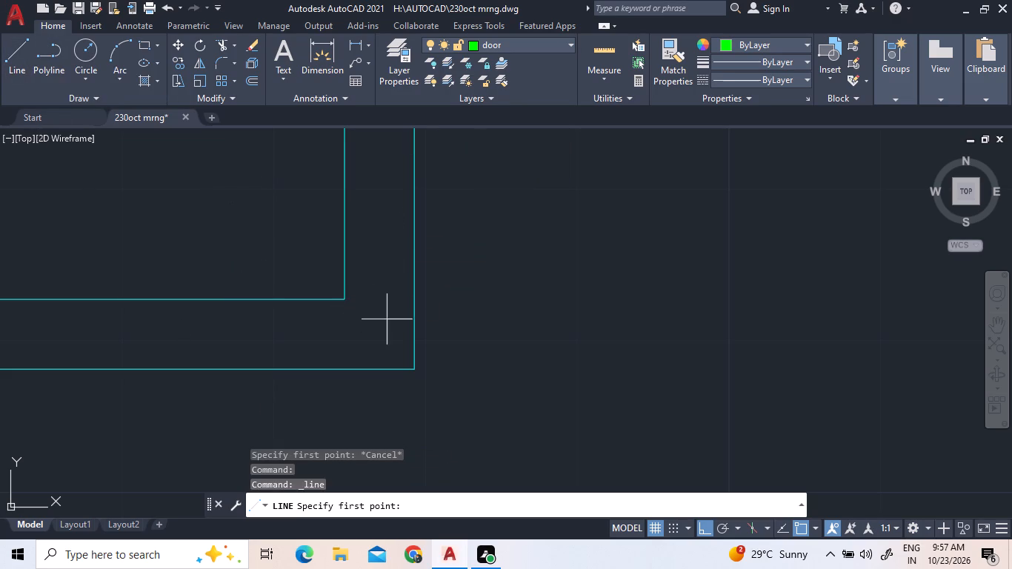
{"action": "left_click", "coordinate": [345, 299]}
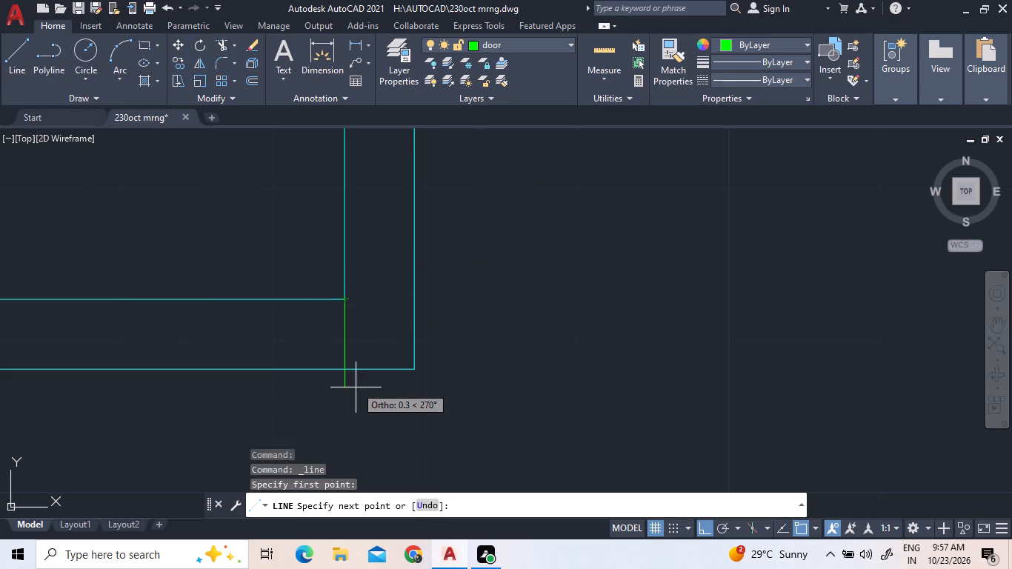
{"action": "scroll", "coordinate": [356, 385], "scroll_direction": "up", "scroll_amount": 4}
{"action": "left_click", "coordinate": [279, 282]}
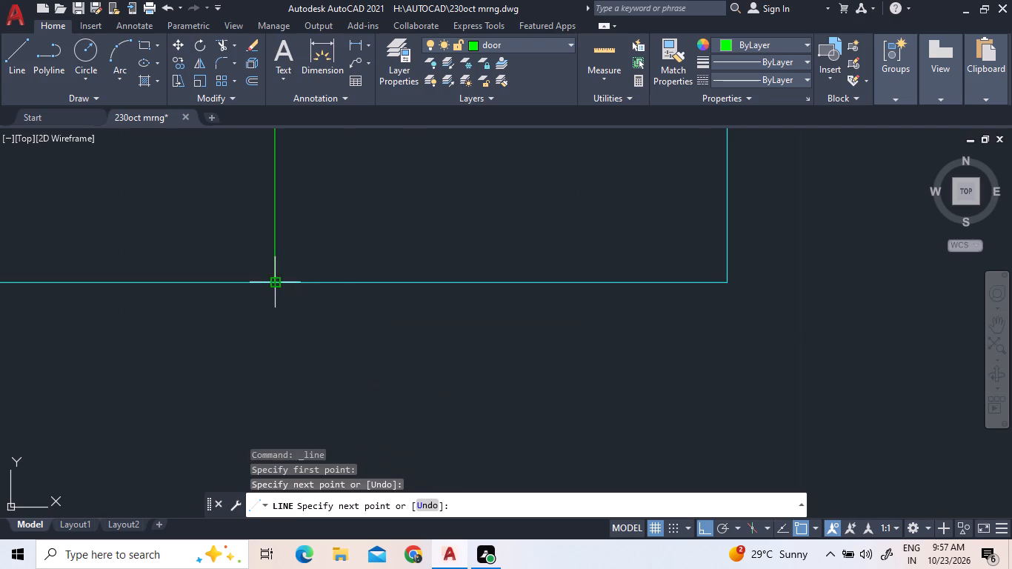
{"action": "scroll", "coordinate": [336, 386], "scroll_direction": "down", "scroll_amount": 5}
{"action": "right_click", "coordinate": [313, 276]}
{"action": "left_click", "coordinate": [330, 284]}
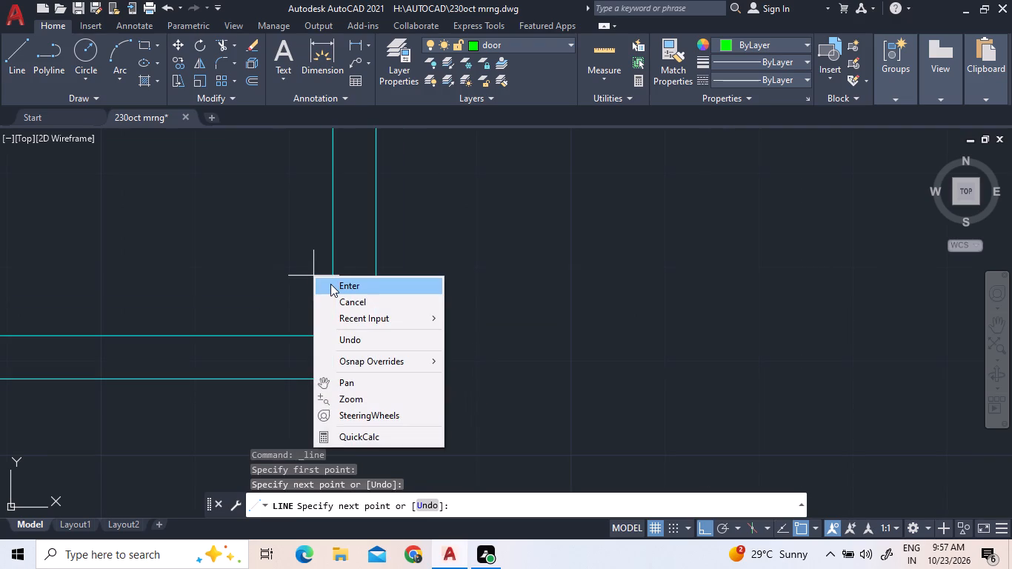
Offset the short vertical door-layer line 0.2 to the left within the lower wall.
{"action": "scroll", "coordinate": [386, 358], "scroll_direction": "down", "scroll_amount": 2}
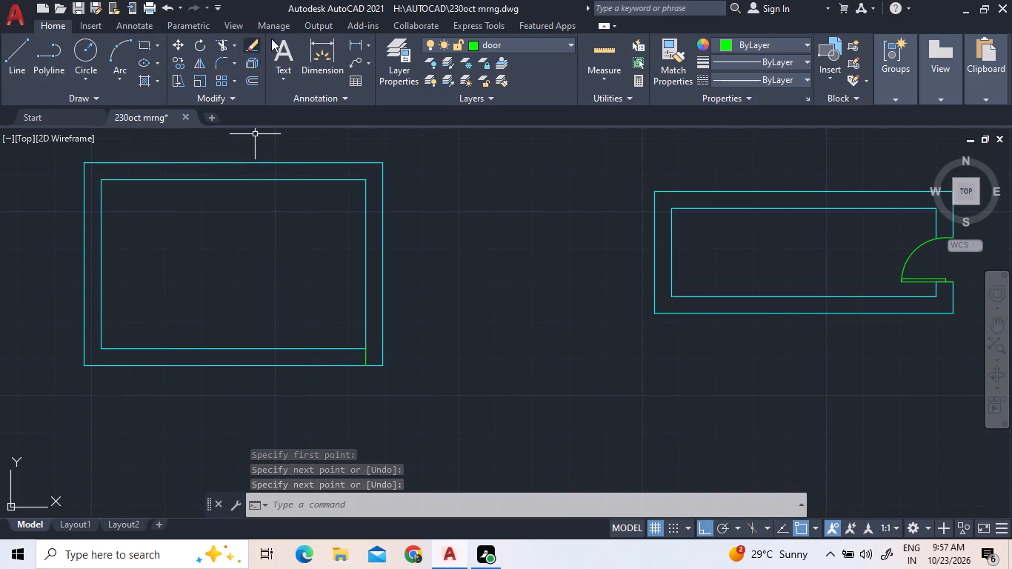
{"action": "left_click", "coordinate": [254, 86]}
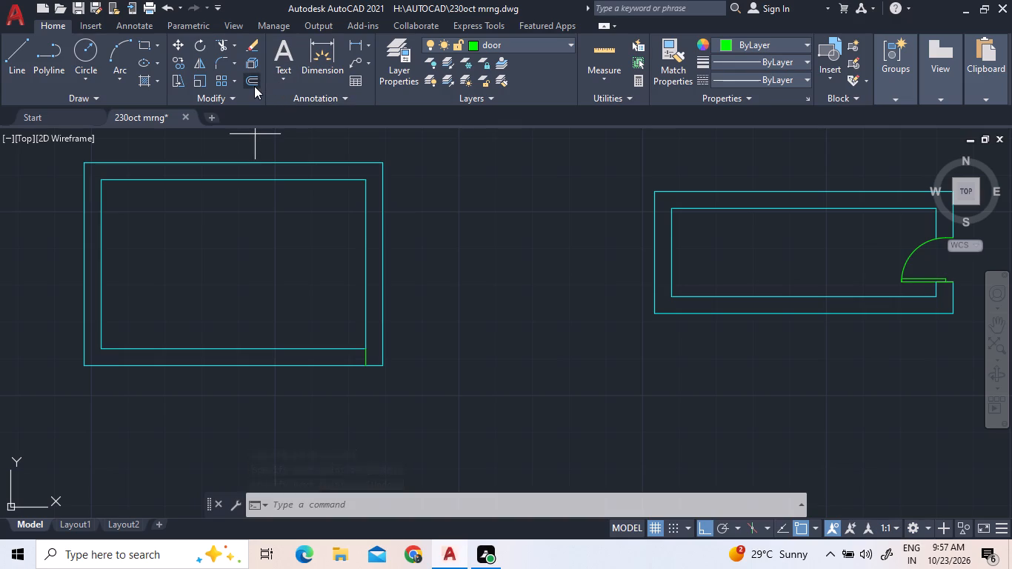
{"action": "type", "text": "0.2"}
{"action": "key", "text": "Return"}
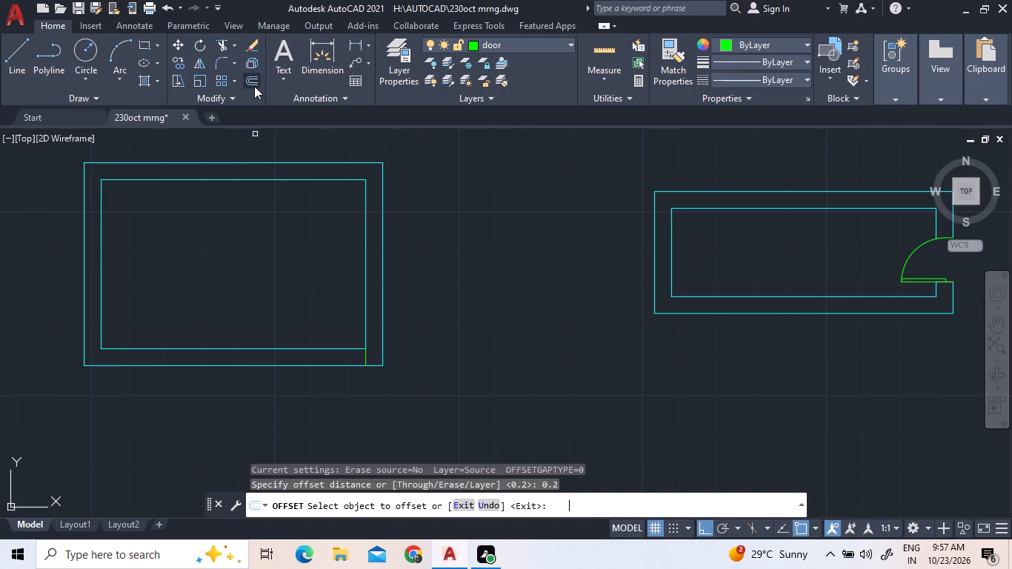
{"action": "left_click", "coordinate": [367, 355]}
{"action": "left_click", "coordinate": [356, 358]}
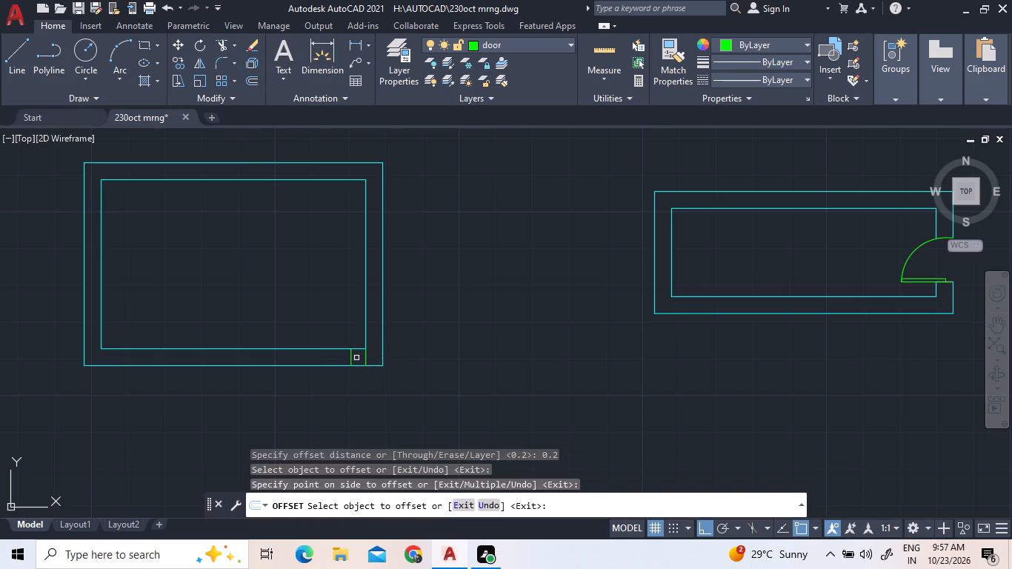
{"action": "right_click", "coordinate": [356, 336]}
{"action": "left_click", "coordinate": [382, 344]}
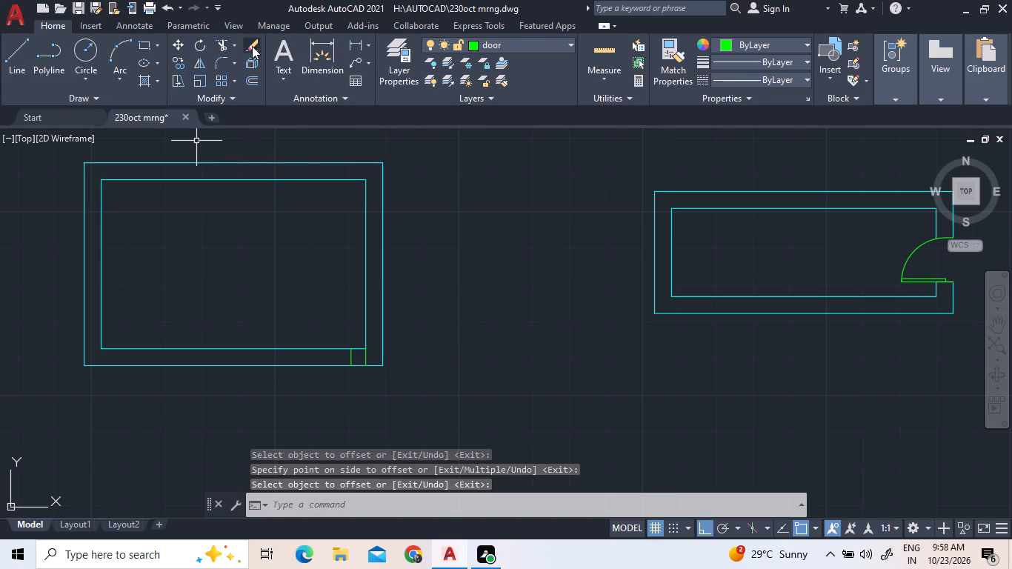
Insert the Door - Metric block from the tool palettes into the empty space above the new room.
{"action": "right_click", "coordinate": [252, 282]}
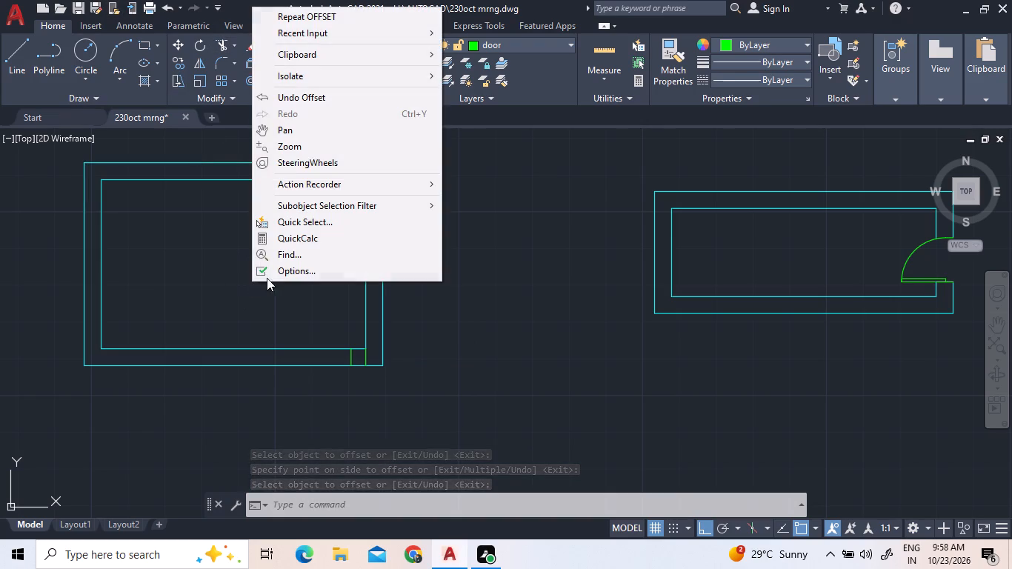
{"action": "left_click", "coordinate": [303, 33]}
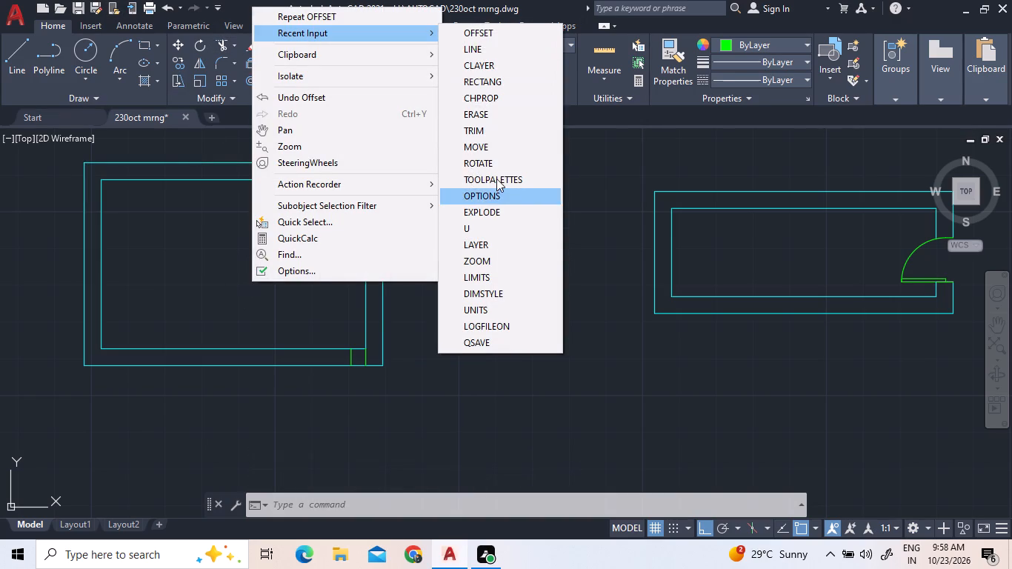
{"action": "left_click", "coordinate": [496, 179]}
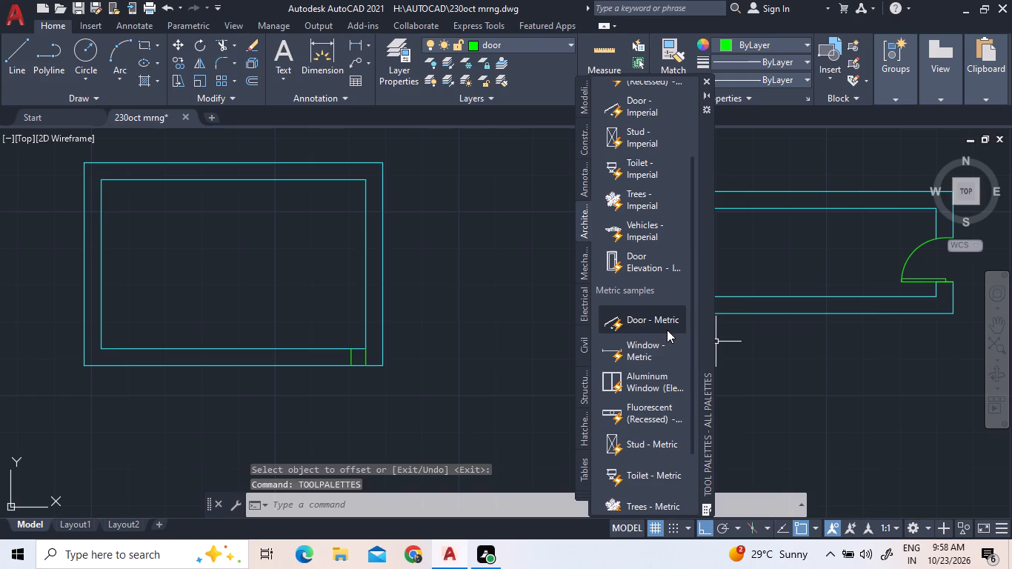
{"action": "left_click_drag", "start_coordinate": [660, 319], "coordinate": [379, 288]}
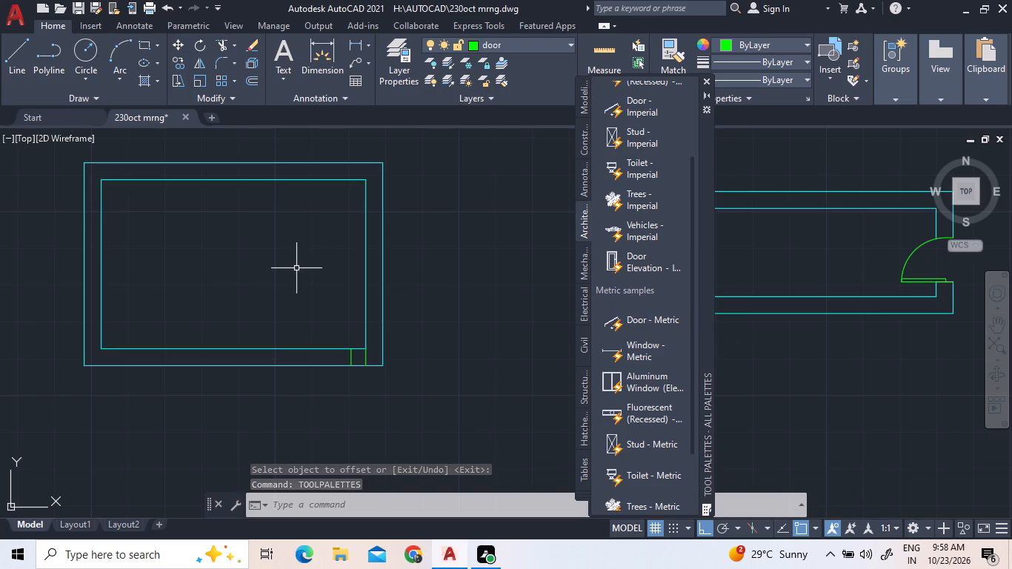
{"action": "left_click_drag", "start_coordinate": [664, 326], "coordinate": [590, 310]}
{"action": "left_click_drag", "start_coordinate": [626, 299], "coordinate": [457, 270]}
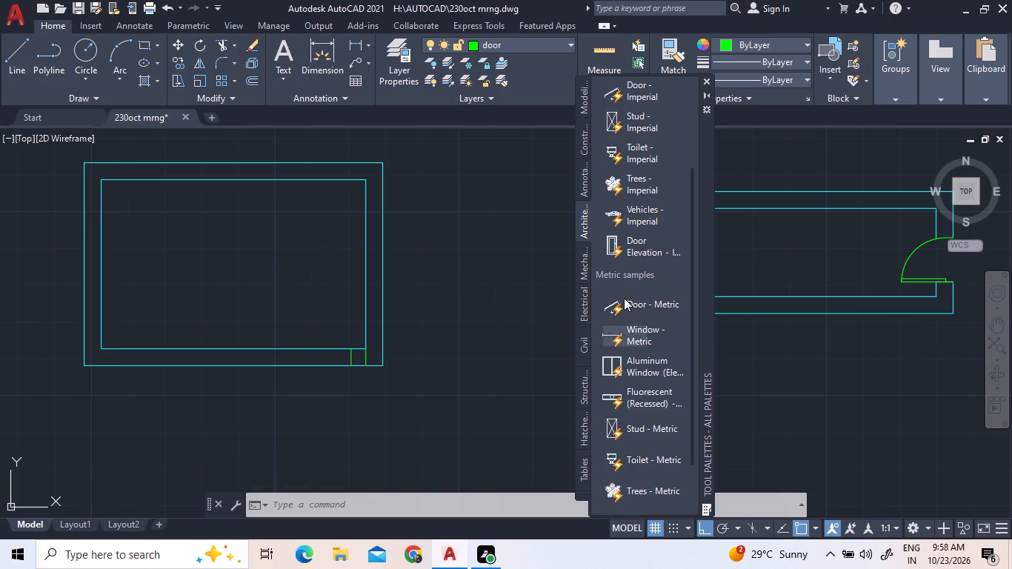
{"action": "left_click_drag", "start_coordinate": [624, 297], "coordinate": [439, 262]}
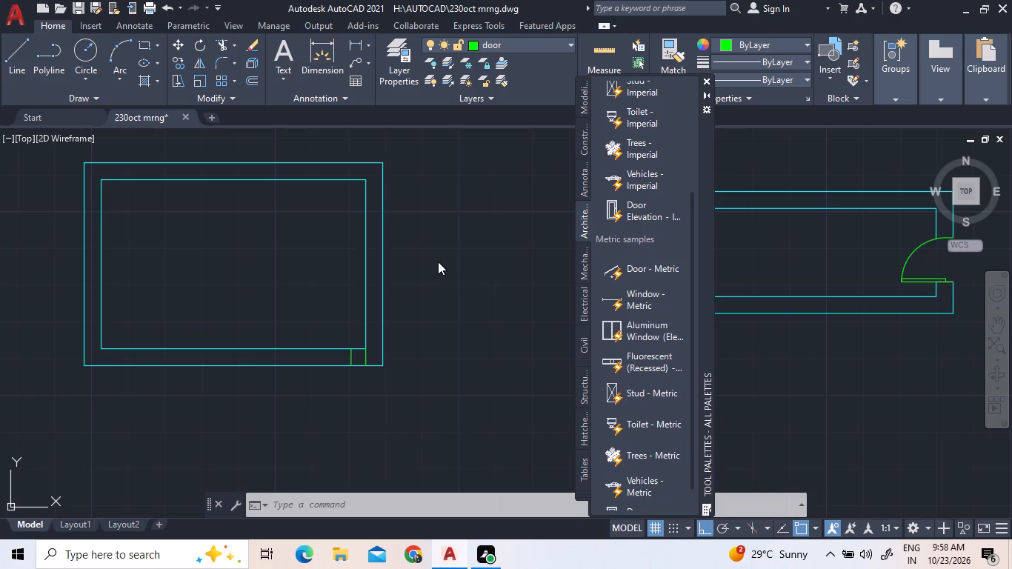
{"action": "scroll", "coordinate": [497, 296], "scroll_direction": "down", "scroll_amount": 4}
{"action": "scroll", "coordinate": [616, 367], "scroll_direction": "down", "scroll_amount": 3}
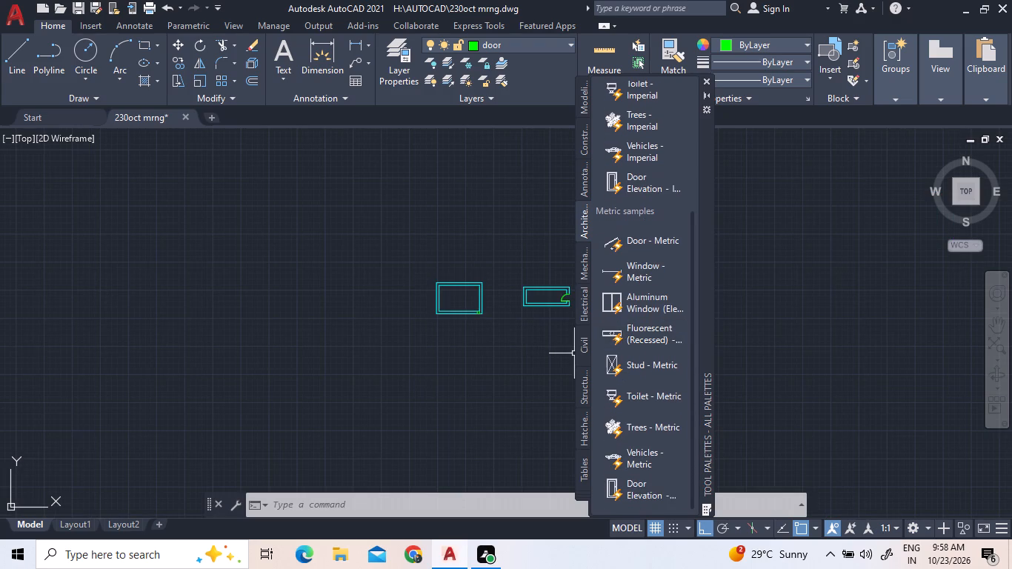
{"action": "scroll", "coordinate": [410, 203], "scroll_direction": "down", "scroll_amount": 10}
{"action": "scroll", "coordinate": [390, 234], "scroll_direction": "up", "scroll_amount": 4}
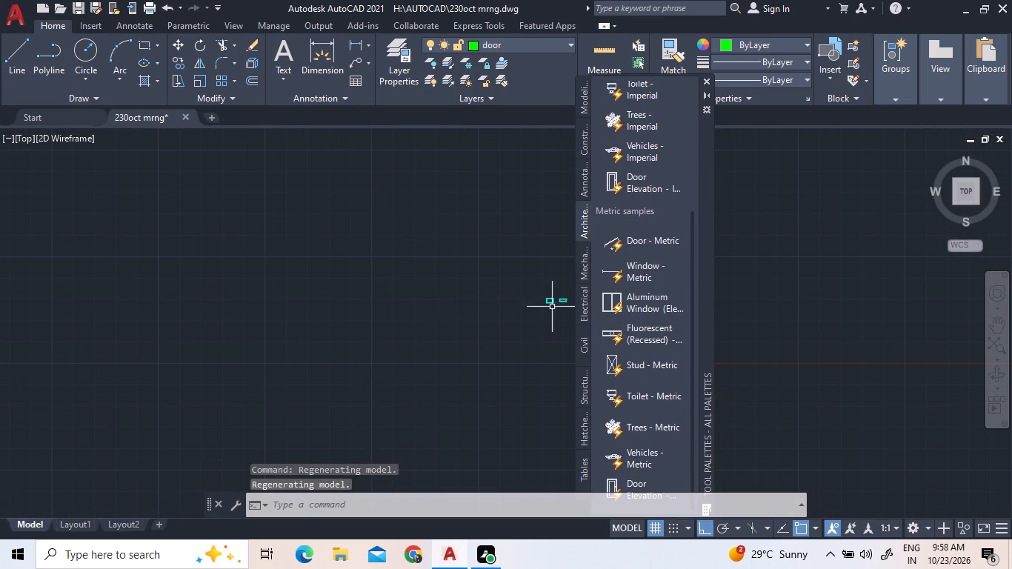
{"action": "scroll", "coordinate": [565, 295], "scroll_direction": "up", "scroll_amount": 4}
{"action": "scroll", "coordinate": [499, 371], "scroll_direction": "up", "scroll_amount": 4}
{"action": "scroll", "coordinate": [499, 371], "scroll_direction": "down", "scroll_amount": 3}
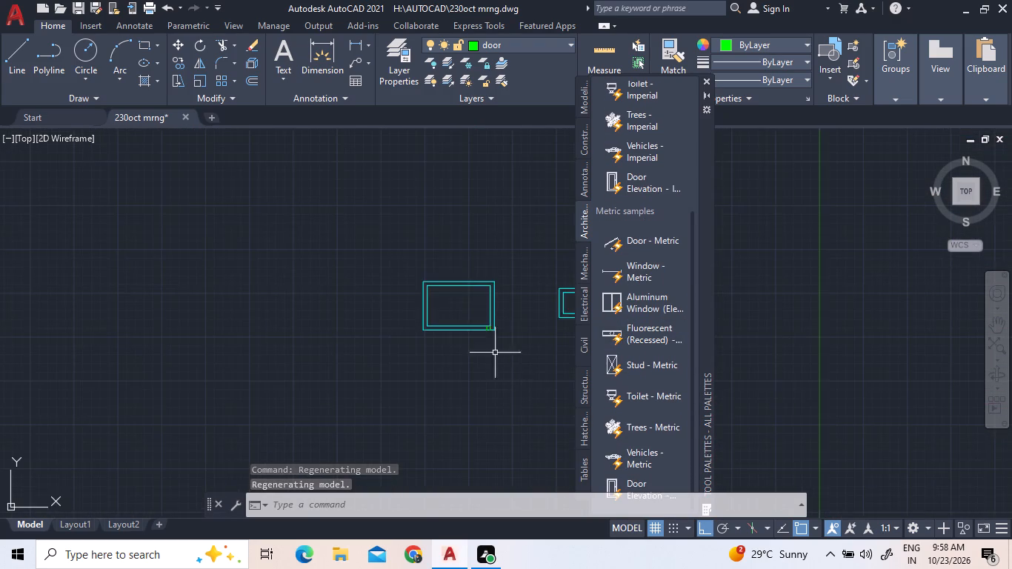
{"action": "scroll", "coordinate": [465, 279], "scroll_direction": "up", "scroll_amount": 1}
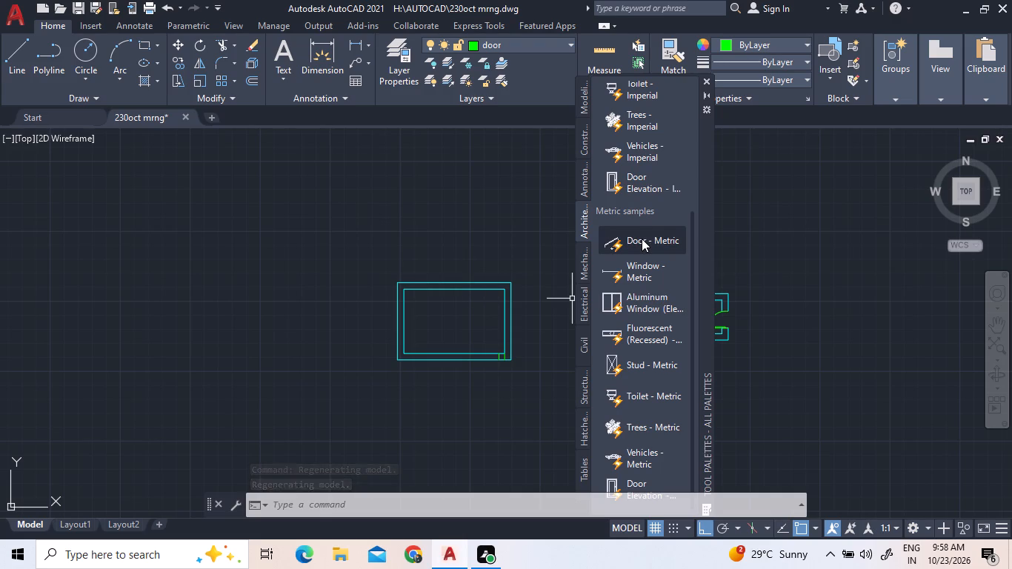
{"action": "left_click_drag", "start_coordinate": [642, 239], "coordinate": [403, 186]}
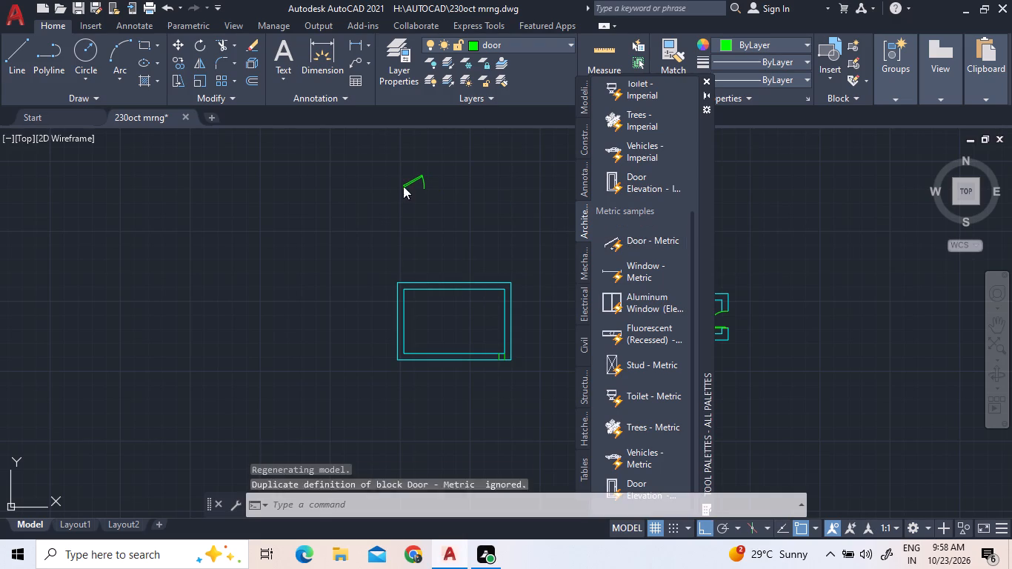
{"action": "left_click", "coordinate": [702, 78]}
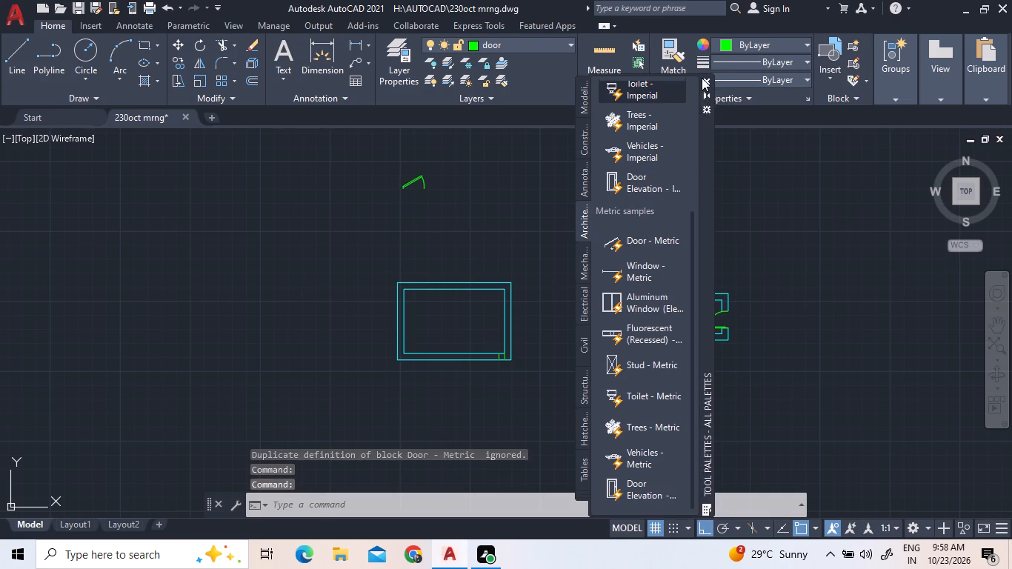
Set the inserted door block's opening angle so its leaf stands perpendicular to the door opening.
{"action": "left_click", "coordinate": [422, 196]}
{"action": "left_click", "coordinate": [403, 179]}
{"action": "middle_click", "coordinate": [403, 179]}
{"action": "scroll", "coordinate": [403, 179], "scroll_direction": "up", "scroll_amount": 3}
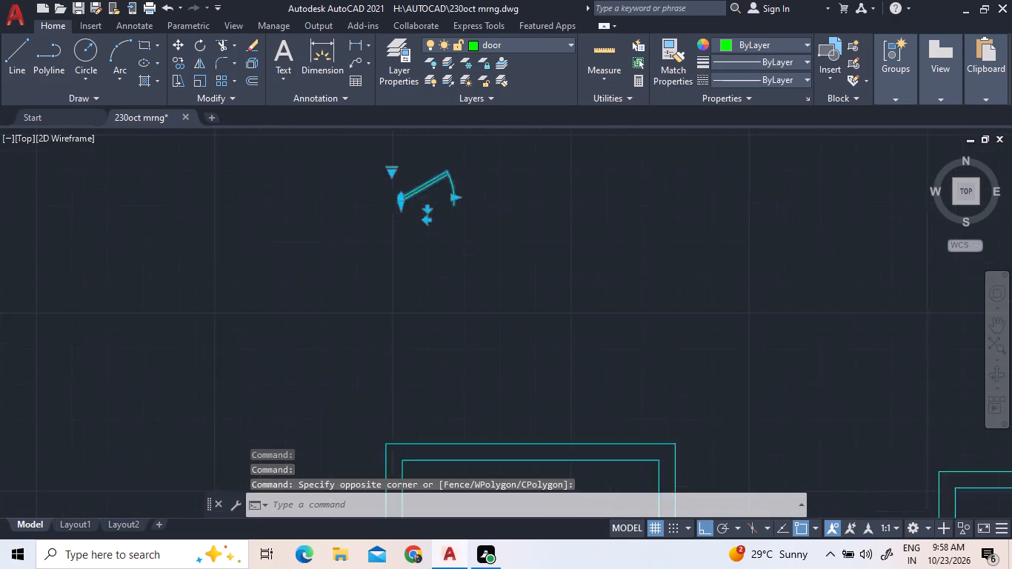
{"action": "scroll", "coordinate": [403, 179], "scroll_direction": "up", "scroll_amount": 1}
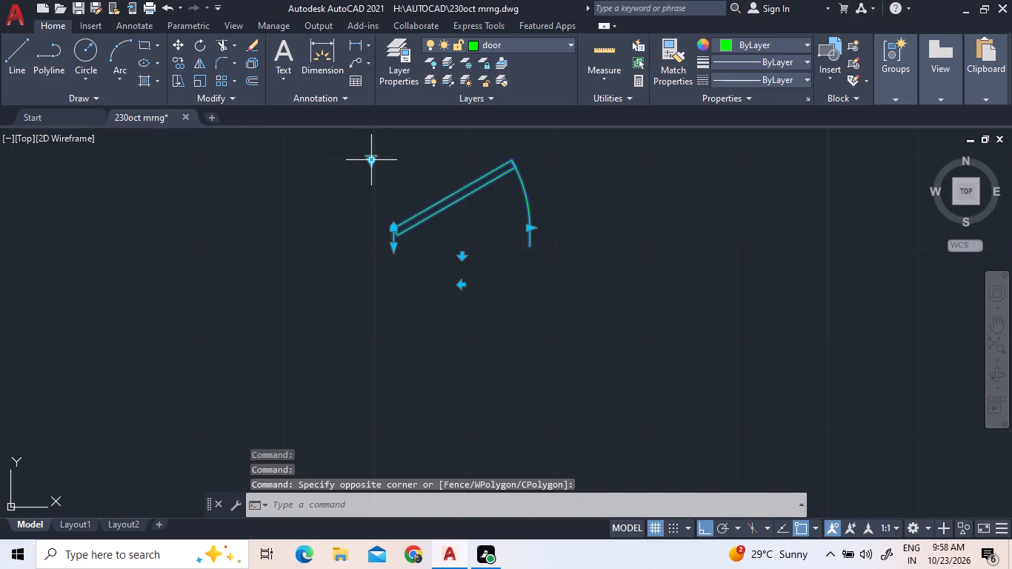
{"action": "left_click", "coordinate": [374, 160]}
{"action": "left_click", "coordinate": [404, 219]}
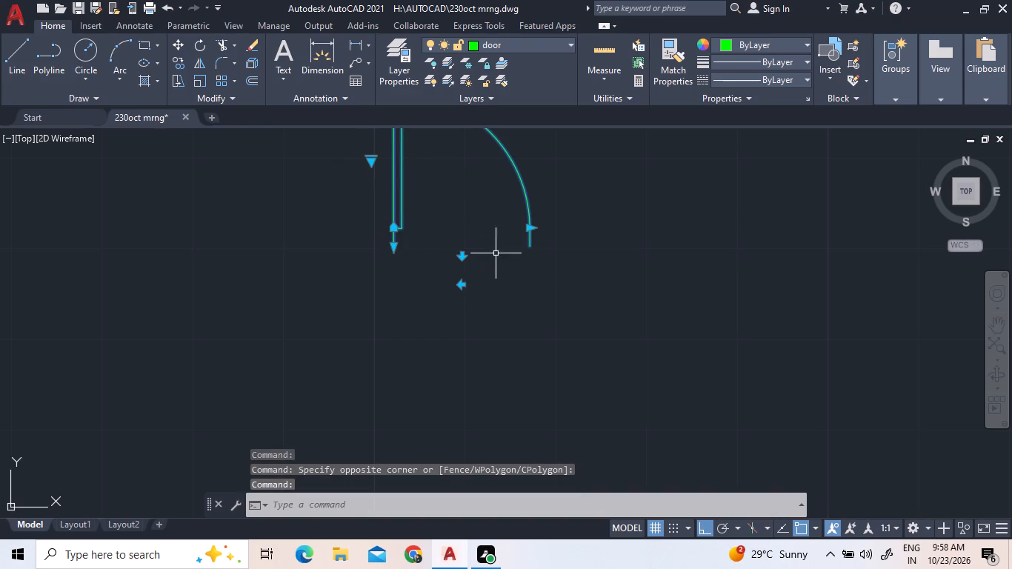
Stretch the door block's width to about 0.8.
{"action": "left_click", "coordinate": [528, 230]}
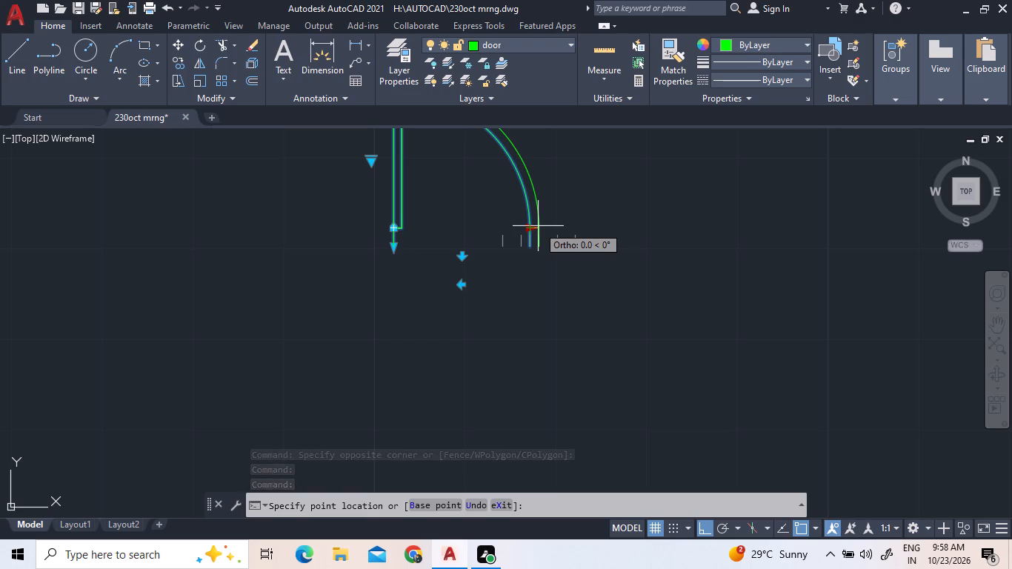
{"action": "left_click", "coordinate": [538, 226]}
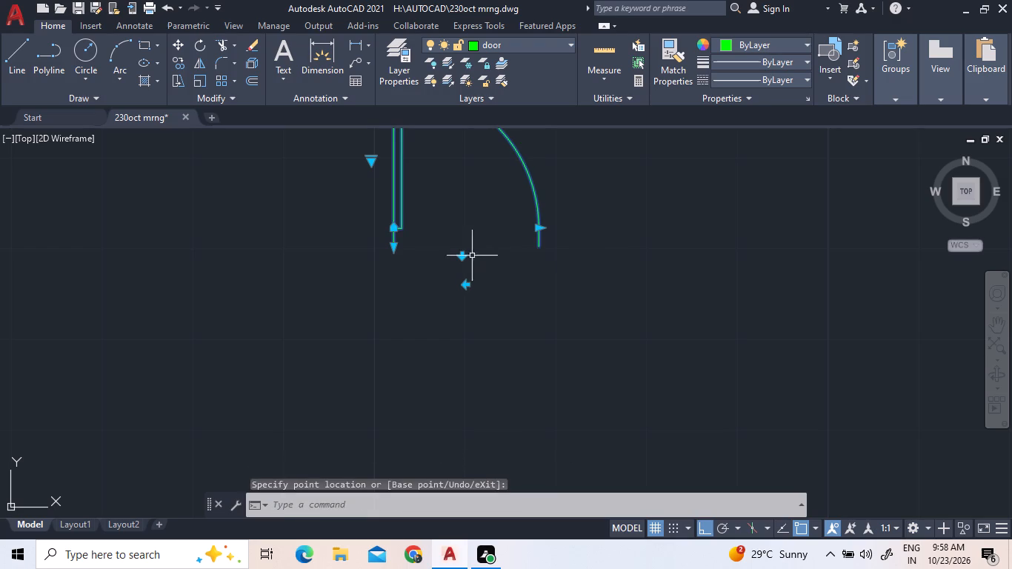
Measure the door block's width.
{"action": "left_click", "coordinate": [618, 47]}
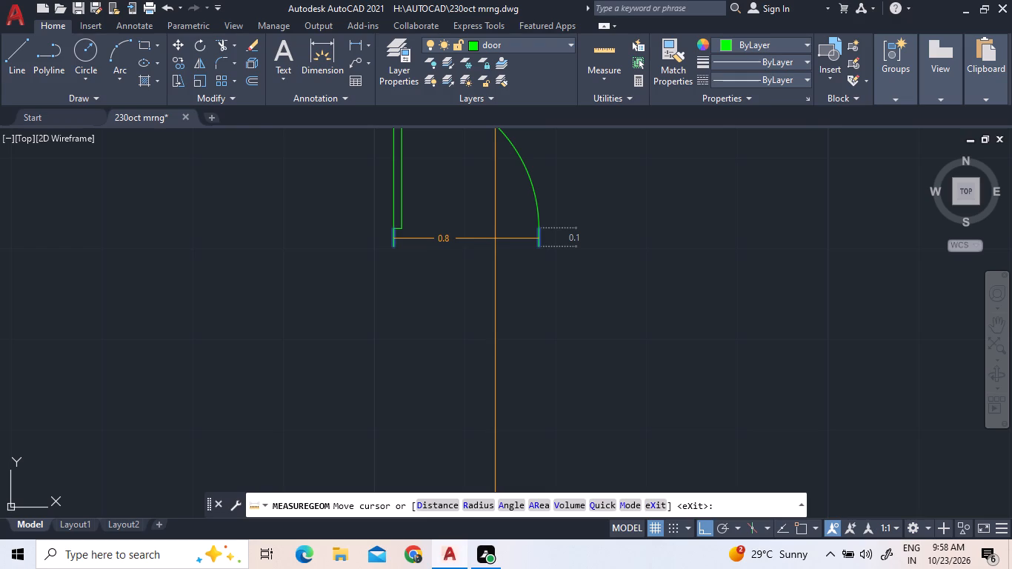
{"action": "scroll", "coordinate": [487, 292], "scroll_direction": "down", "scroll_amount": 2}
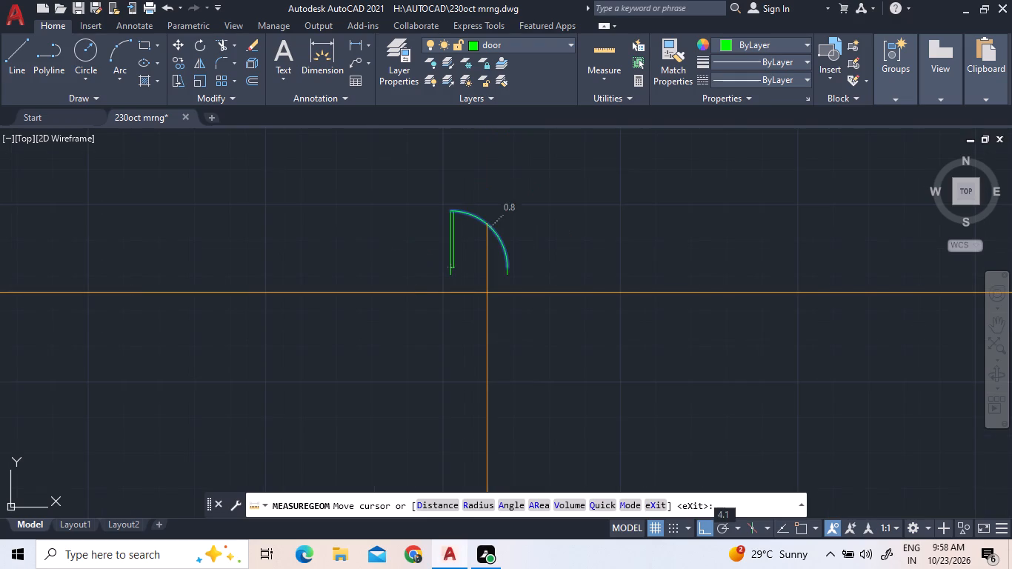
{"action": "right_click", "coordinate": [487, 293]}
{"action": "left_click", "coordinate": [550, 15]}
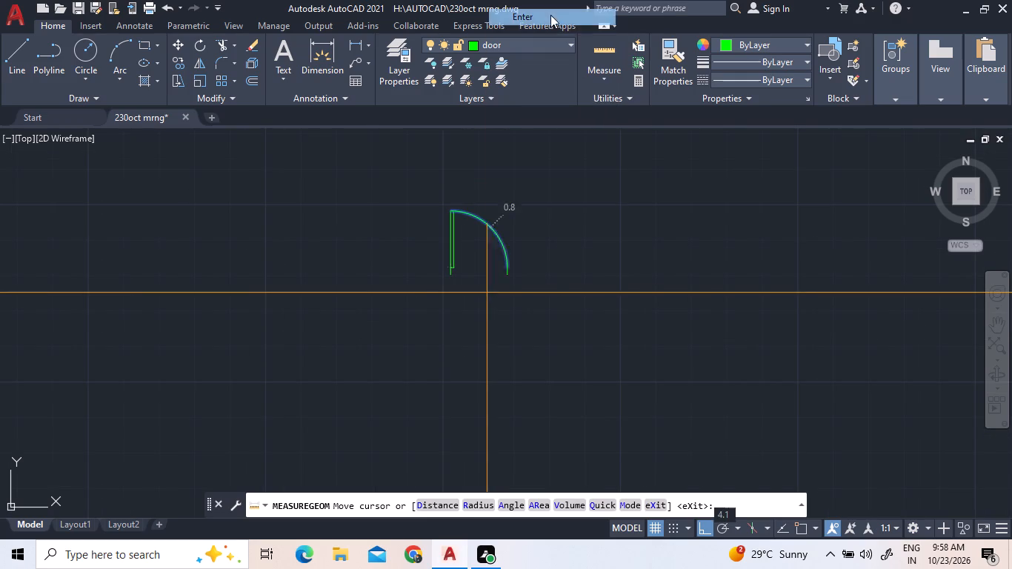
Flip the door block horizontally so its leaf and hinge are on its right side.
{"action": "left_click", "coordinate": [433, 421]}
{"action": "left_click", "coordinate": [418, 197]}
{"action": "left_click", "coordinate": [523, 256]}
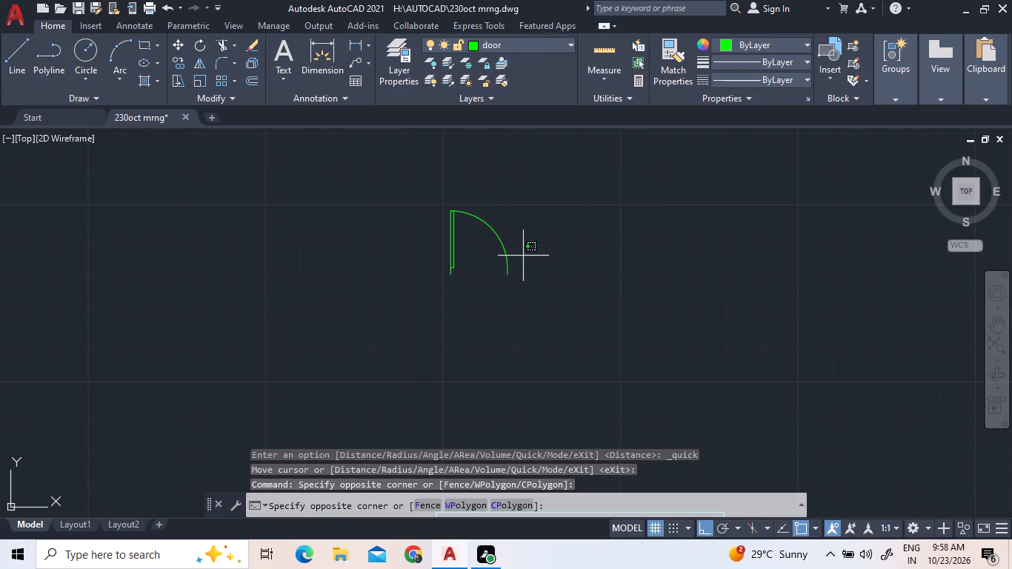
{"action": "left_click", "coordinate": [492, 244]}
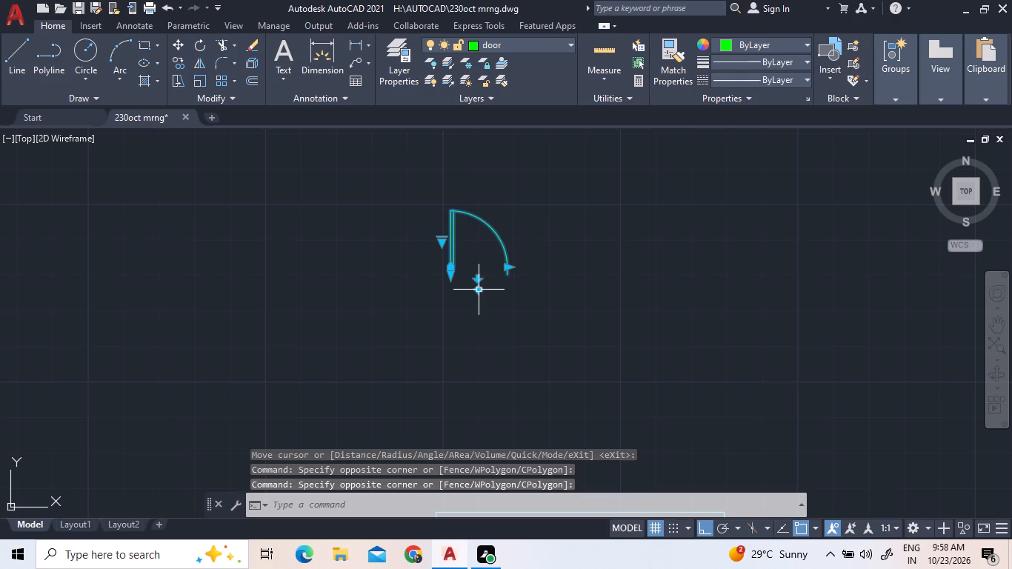
{"action": "left_click", "coordinate": [479, 292]}
With Ortho off, move the door by its lower hinge-side corner to the offset door-layer line's lower end on the outer wall line.
{"action": "right_click", "coordinate": [481, 295]}
{"action": "left_click", "coordinate": [517, 287]}
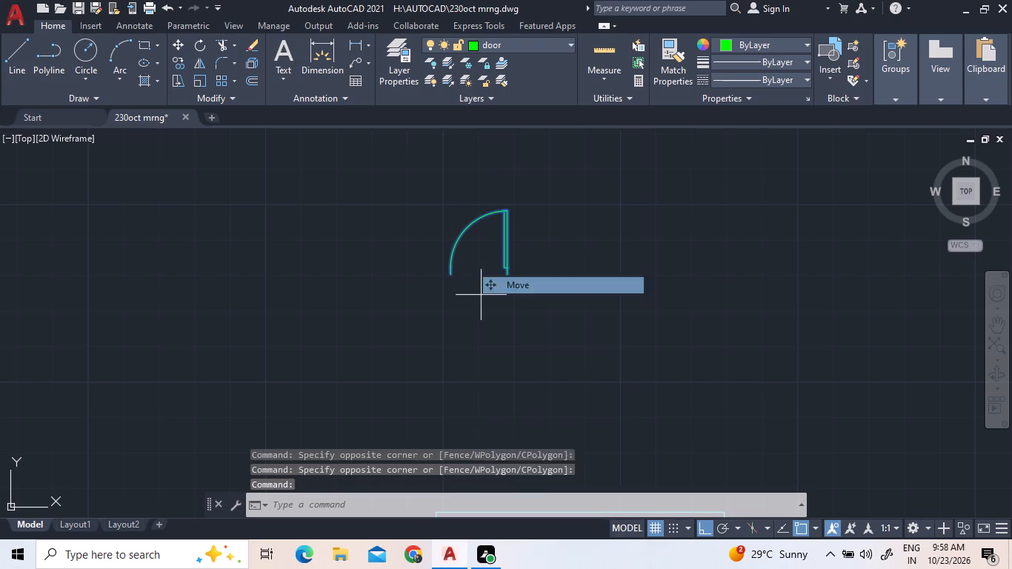
{"action": "left_click", "coordinate": [506, 276]}
{"action": "scroll", "coordinate": [673, 312], "scroll_direction": "down", "scroll_amount": 3}
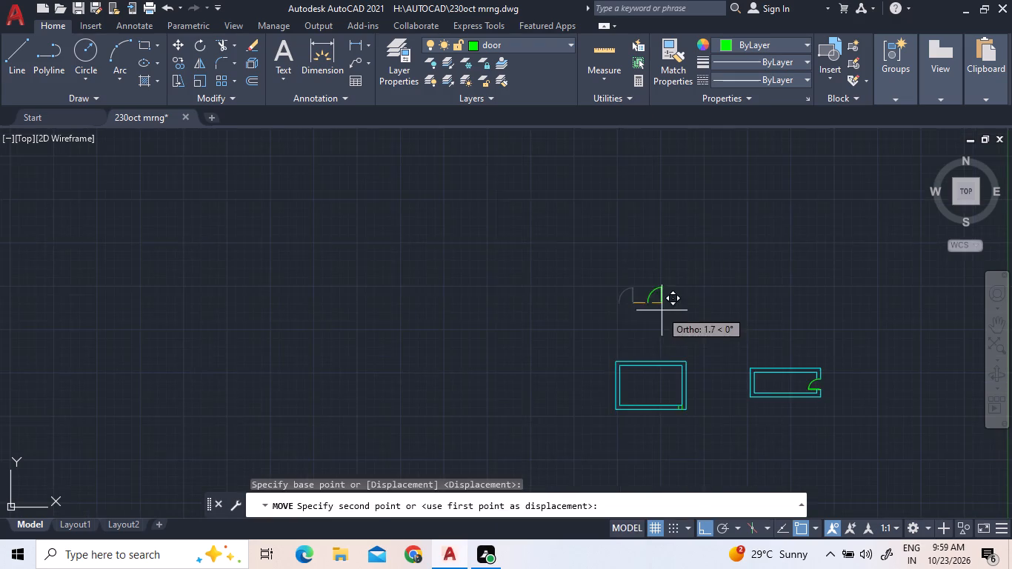
{"action": "scroll", "coordinate": [637, 356], "scroll_direction": "down", "scroll_amount": 2}
{"action": "scroll", "coordinate": [667, 390], "scroll_direction": "up", "scroll_amount": 3}
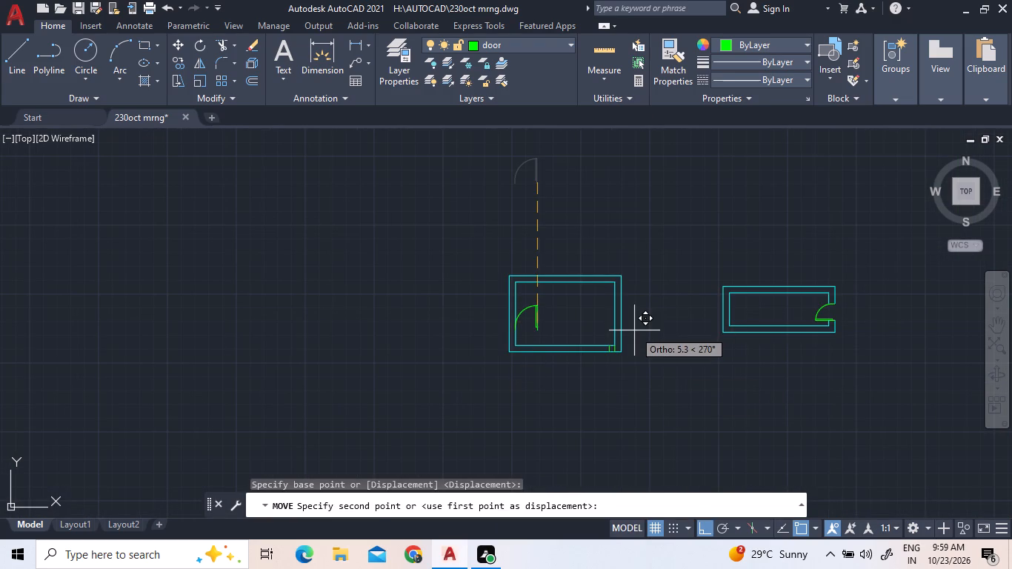
{"action": "key", "text": "F8"}
{"action": "scroll", "coordinate": [645, 350], "scroll_direction": "up", "scroll_amount": 3}
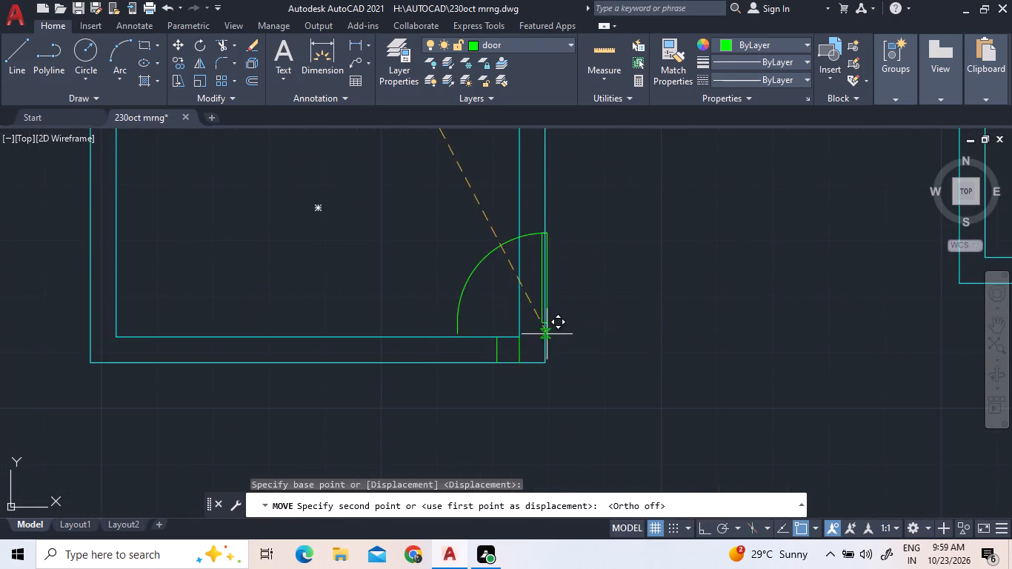
{"action": "scroll", "coordinate": [537, 334], "scroll_direction": "up", "scroll_amount": 3}
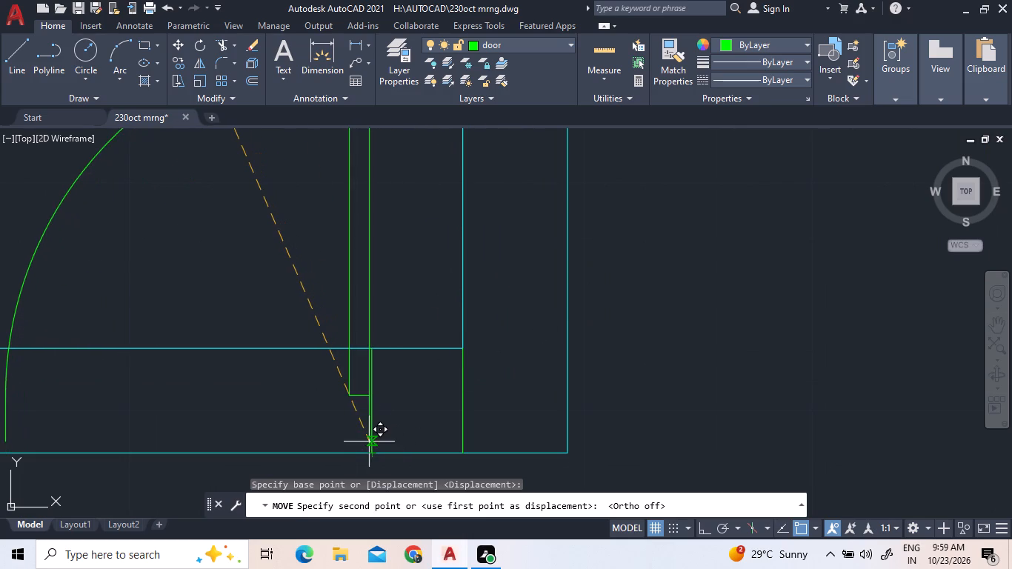
{"action": "left_click", "coordinate": [370, 451]}
Trim the inner and outer lines of the new room's lower wall across the door opening.
{"action": "scroll", "coordinate": [485, 405], "scroll_direction": "down", "scroll_amount": 2}
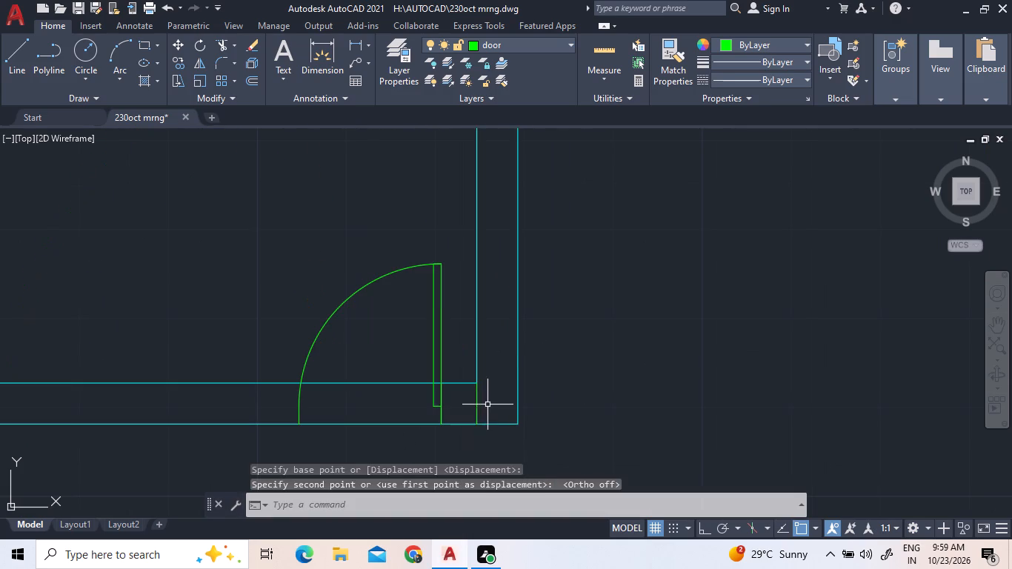
{"action": "left_click", "coordinate": [217, 36]}
{"action": "left_click", "coordinate": [342, 343]}
{"action": "left_click", "coordinate": [348, 427]}
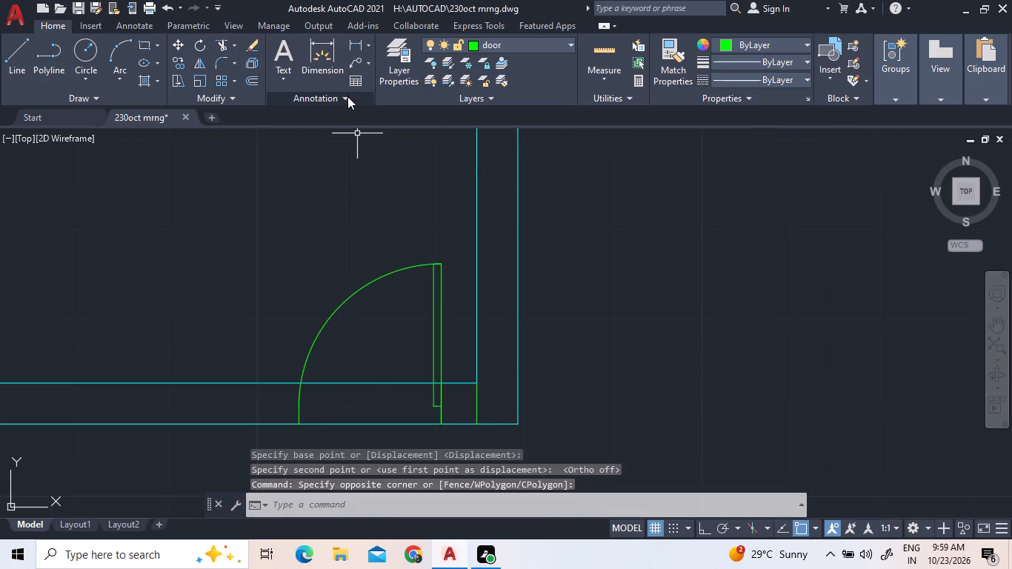
{"action": "left_click", "coordinate": [226, 45]}
{"action": "left_click", "coordinate": [383, 400]}
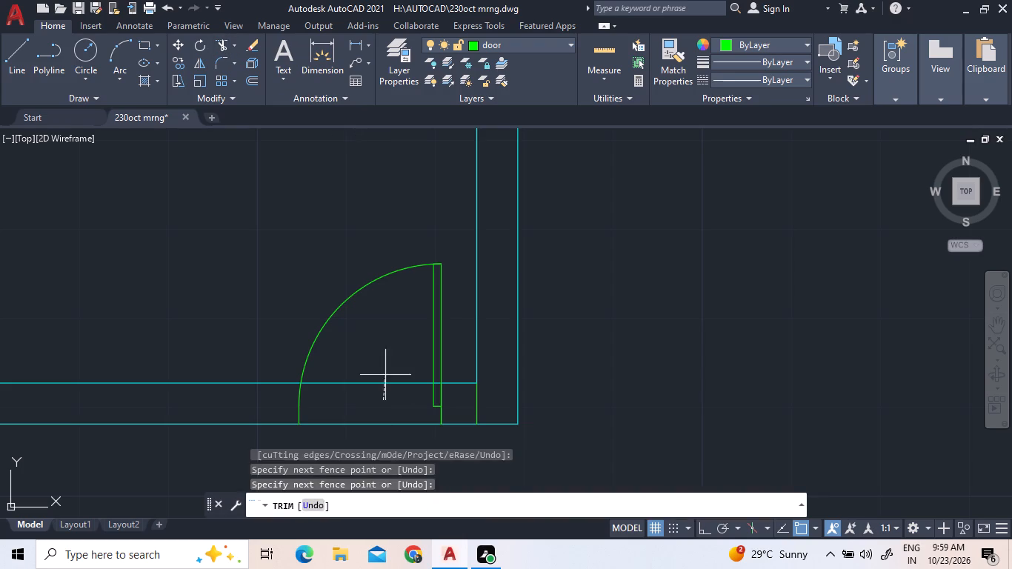
{"action": "left_click", "coordinate": [390, 348]}
{"action": "left_click", "coordinate": [381, 427]}
{"action": "left_click", "coordinate": [382, 396]}
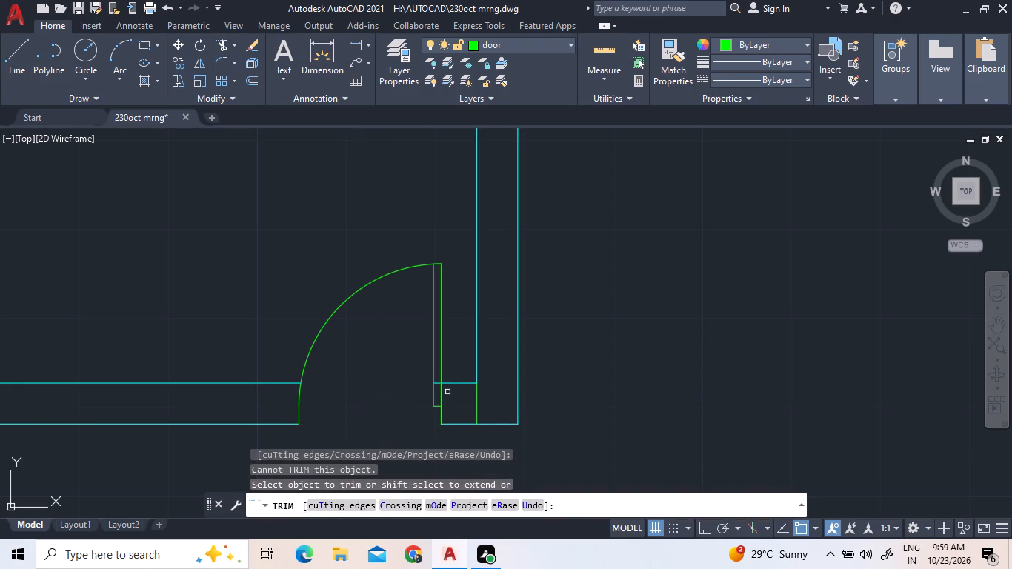
Trim away the short inner wall line between the door leaf and the new room's lower-right inner corner.
{"action": "left_click", "coordinate": [440, 384]}
{"action": "left_click", "coordinate": [433, 384]}
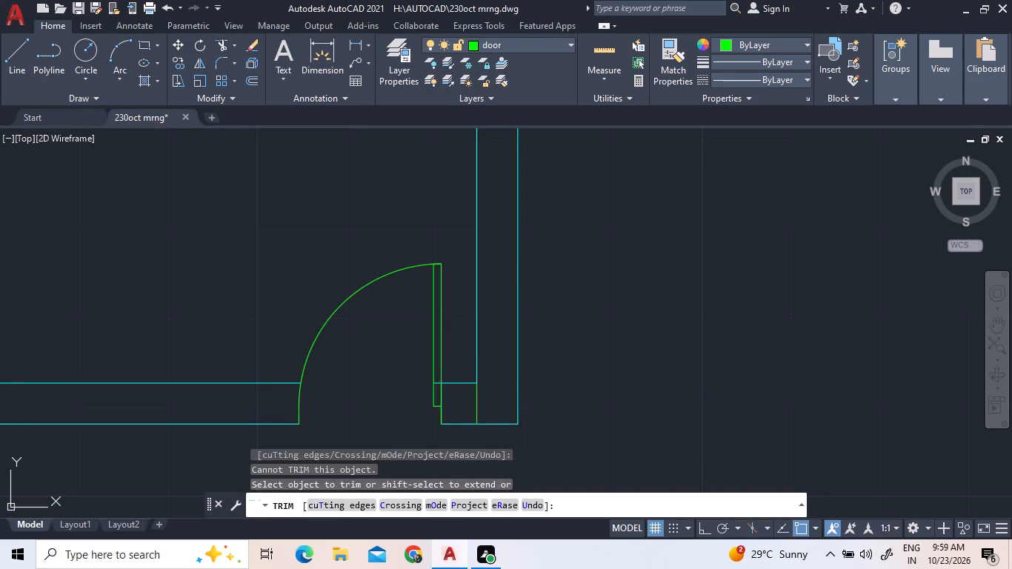
{"action": "left_click", "coordinate": [441, 382]}
{"action": "left_click", "coordinate": [435, 382]}
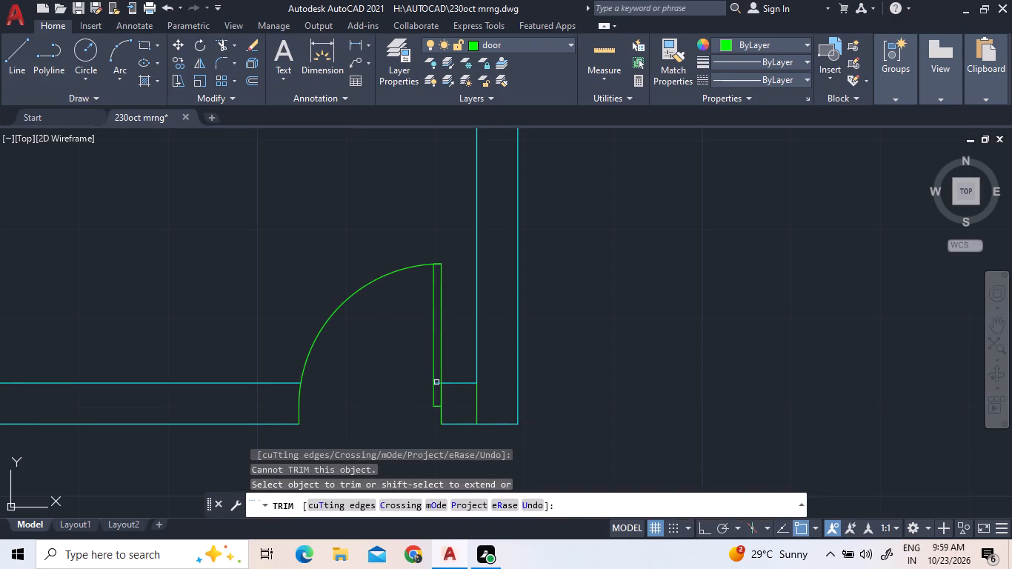
{"action": "left_click", "coordinate": [436, 382]}
{"action": "left_click", "coordinate": [456, 382]}
{"action": "scroll", "coordinate": [453, 387], "scroll_direction": "down", "scroll_amount": 1}
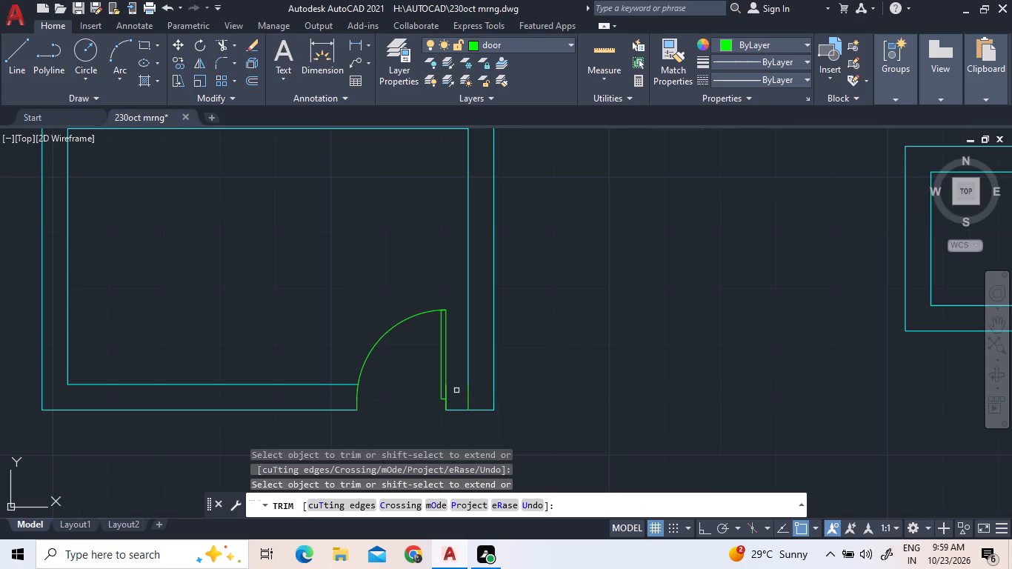
Trim away the short door-layer reference line crossing the lower wall beside the door, below the inner right corner.
{"action": "left_click", "coordinate": [467, 396]}
{"action": "right_click", "coordinate": [578, 368]}
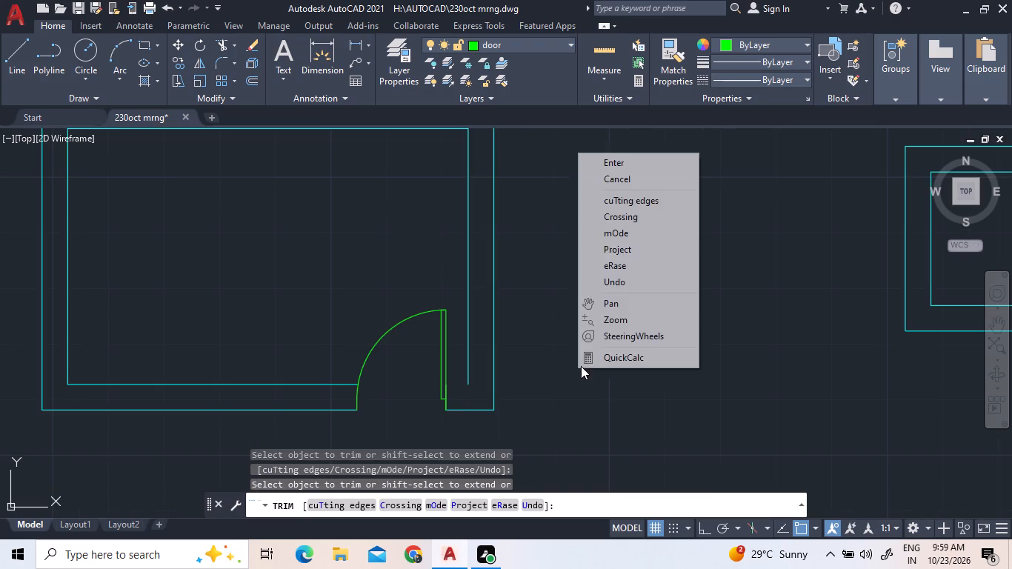
{"action": "left_click", "coordinate": [632, 168]}
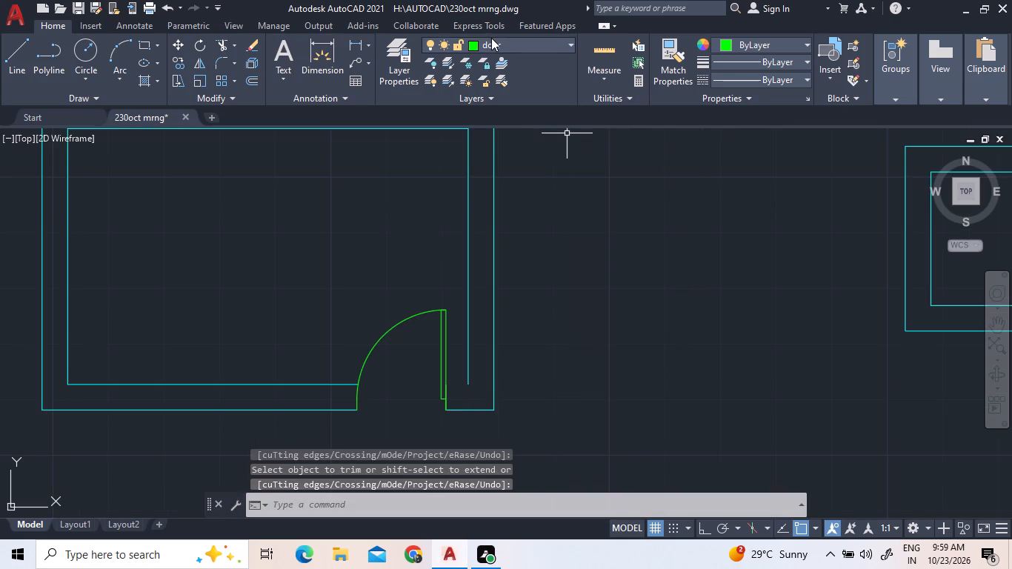
On the rooms layer with Ortho on, draw a line from the inner lower-right wall corner horizontally to the door's hinge-side edge.
{"action": "left_click", "coordinate": [491, 38]}
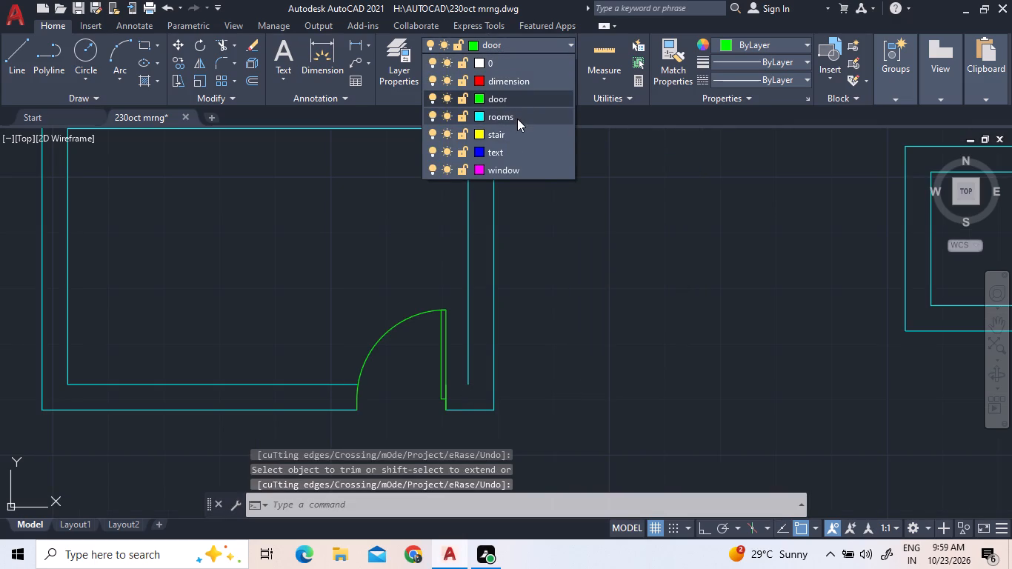
{"action": "left_click", "coordinate": [517, 119]}
{"action": "left_click", "coordinate": [11, 55]}
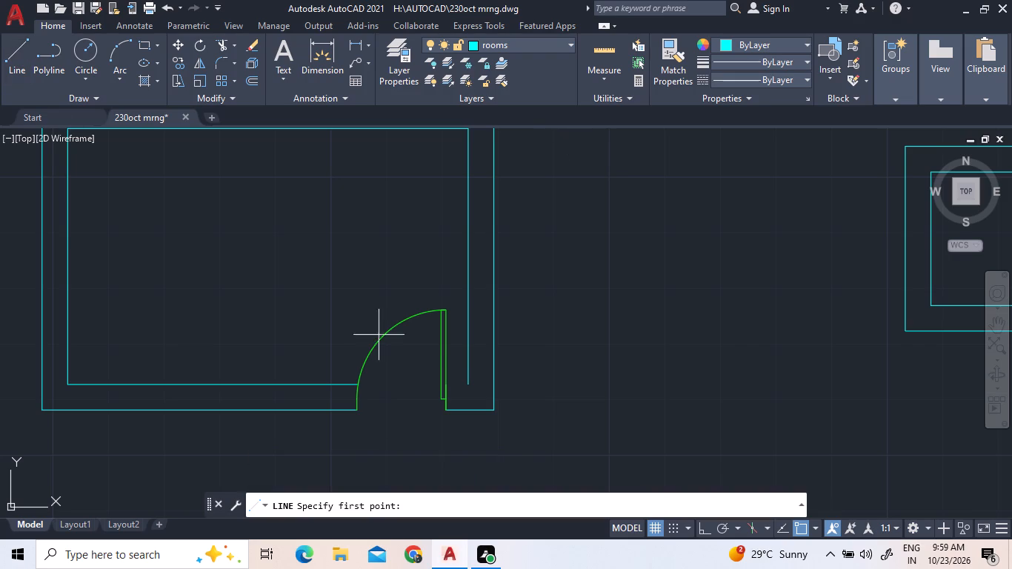
{"action": "left_click", "coordinate": [471, 385]}
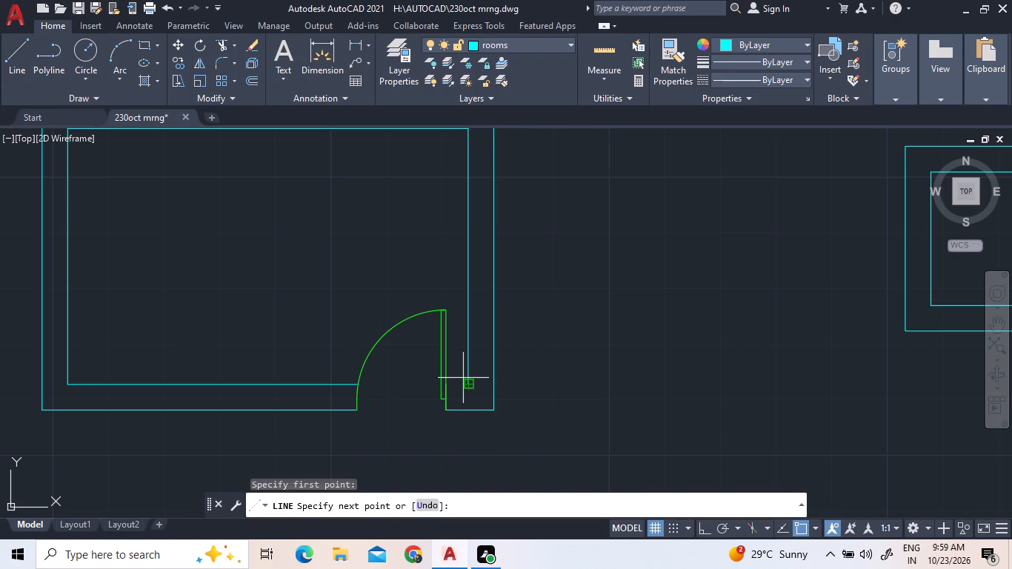
{"action": "scroll", "coordinate": [450, 380], "scroll_direction": "up", "scroll_amount": 3}
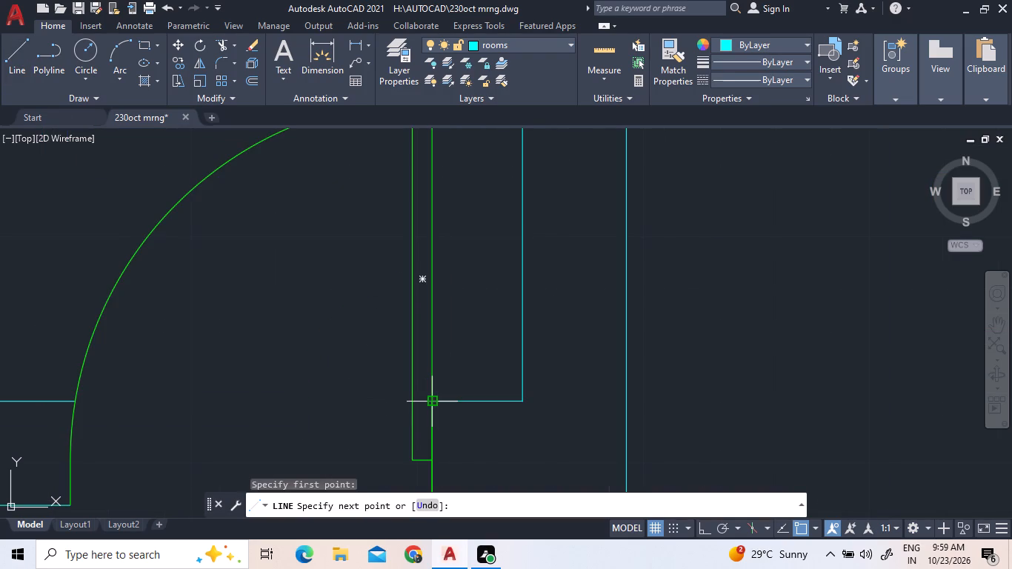
{"action": "key", "text": "F8"}
{"action": "left_click", "coordinate": [431, 401]}
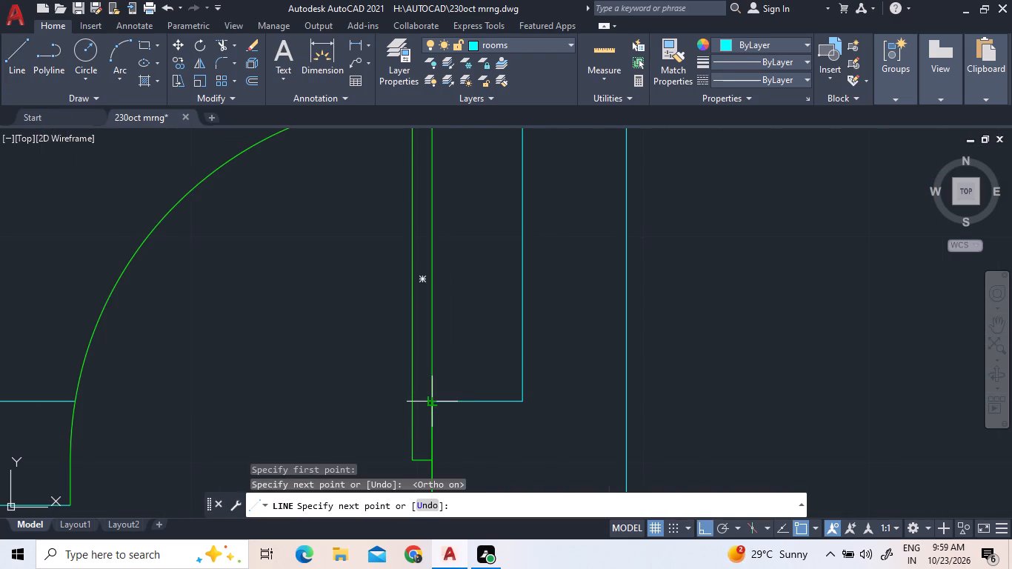
{"action": "right_click", "coordinate": [532, 418]}
{"action": "left_click", "coordinate": [602, 259]}
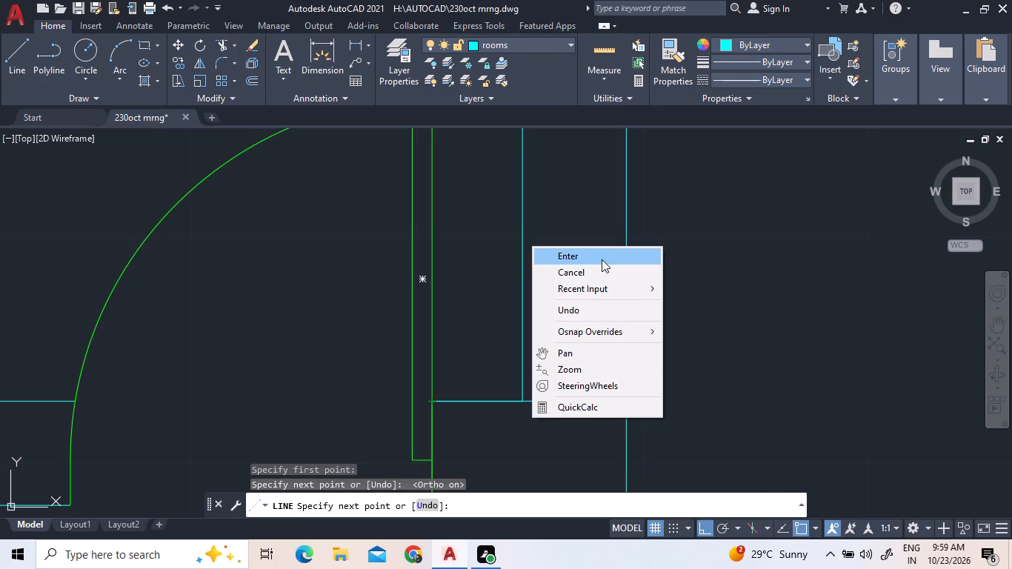
Explode the larger room's outer wall polyline and erase its top outer line.
{"action": "scroll", "coordinate": [584, 297], "scroll_direction": "down", "scroll_amount": 4}
{"action": "scroll", "coordinate": [531, 381], "scroll_direction": "down", "scroll_amount": 2}
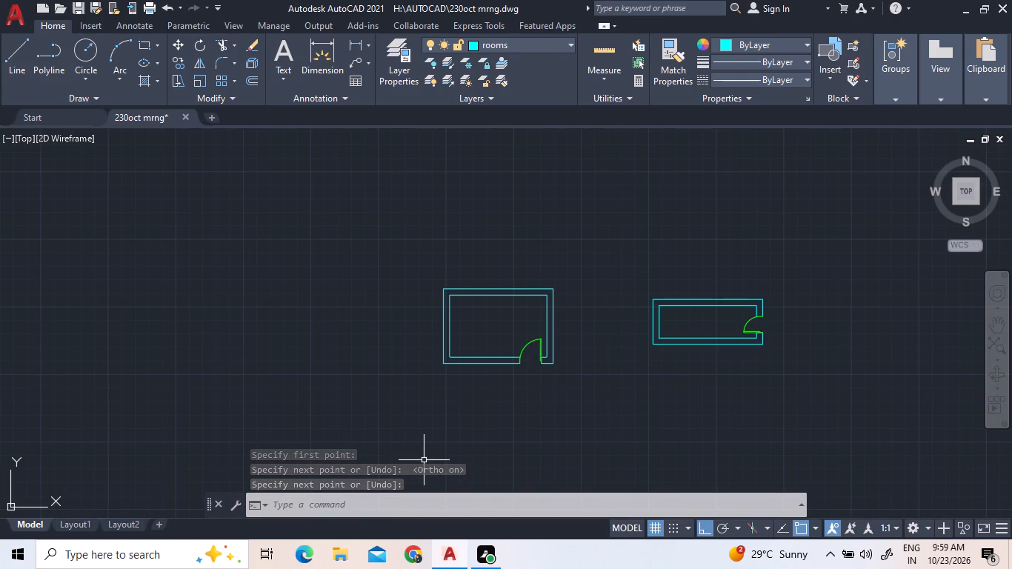
{"action": "scroll", "coordinate": [425, 468], "scroll_direction": "down", "scroll_amount": 1}
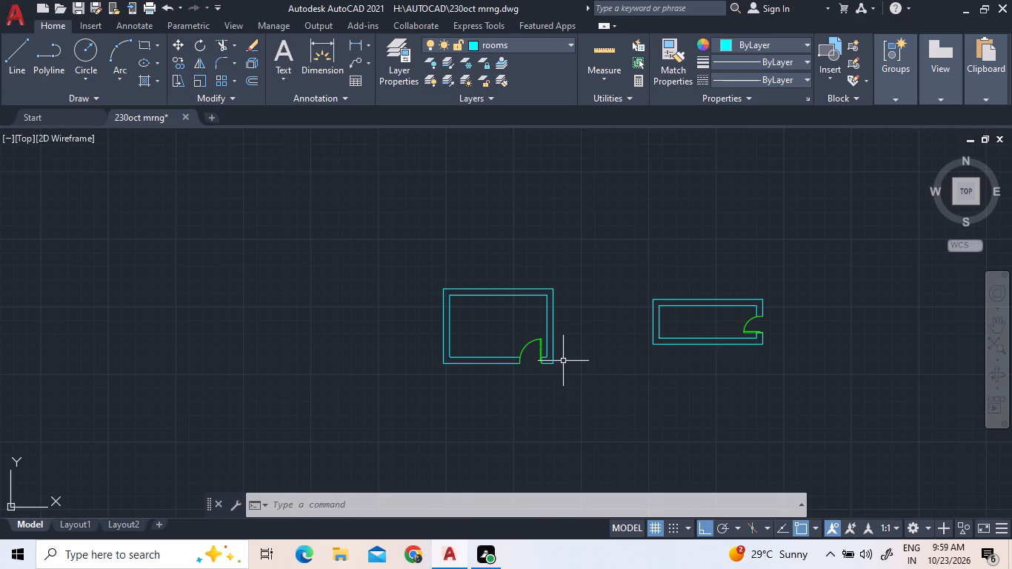
{"action": "left_click", "coordinate": [519, 290]}
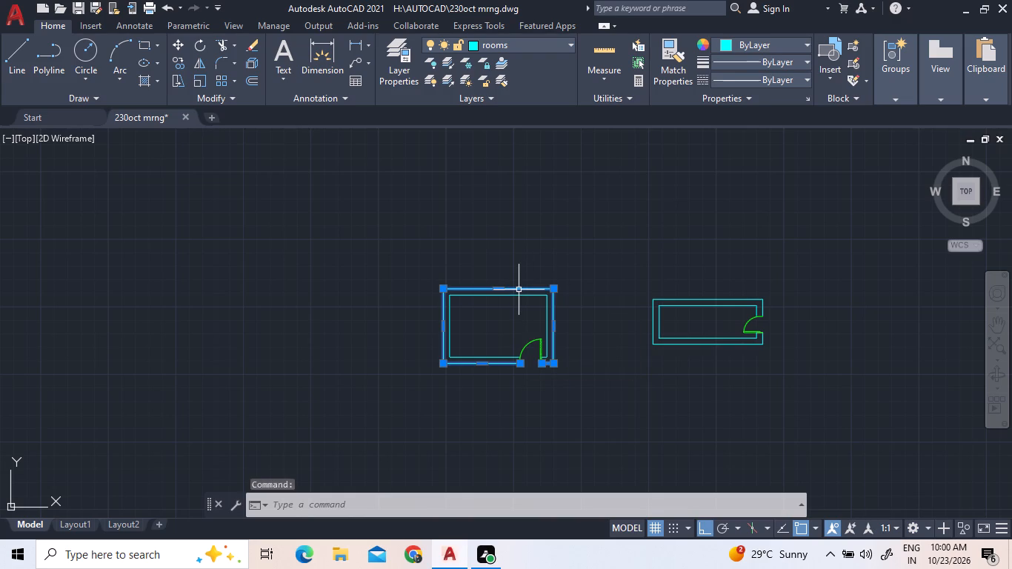
{"action": "type", "text": "x"}
{"action": "key", "text": "space"}
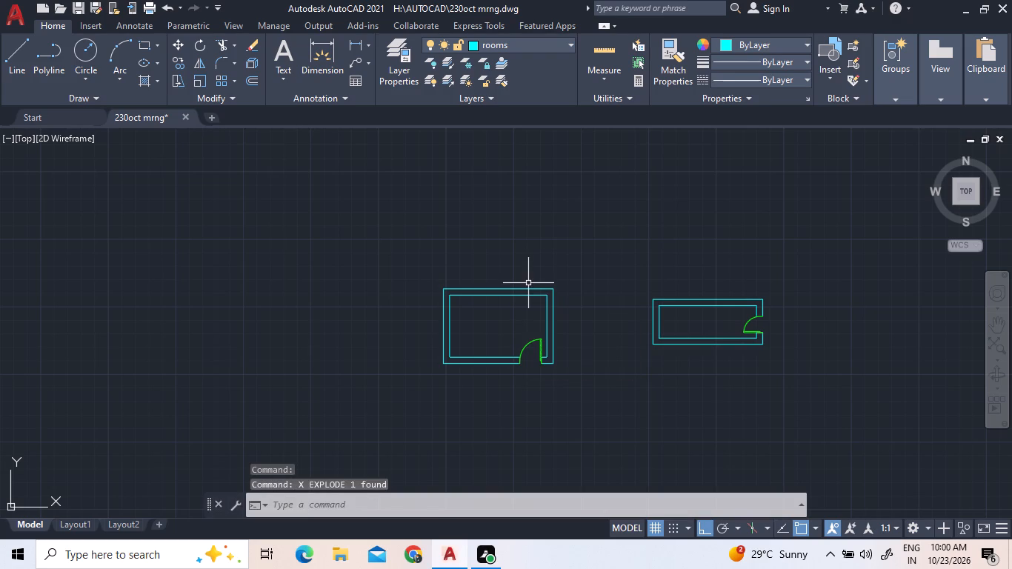
{"action": "left_click", "coordinate": [520, 287]}
{"action": "key", "text": "Delete"}
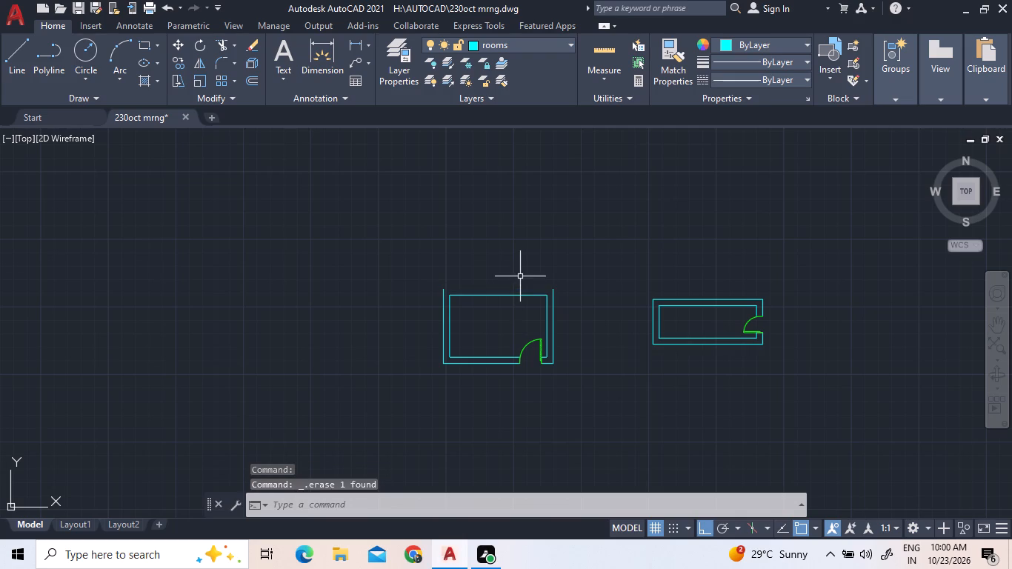
With Ortho off, copy the larger room and its door by its upper-left outer corner to the smaller room's lower-left outer corner.
{"action": "left_click", "coordinate": [632, 384]}
{"action": "left_click", "coordinate": [336, 267]}
{"action": "right_click", "coordinate": [336, 267]}
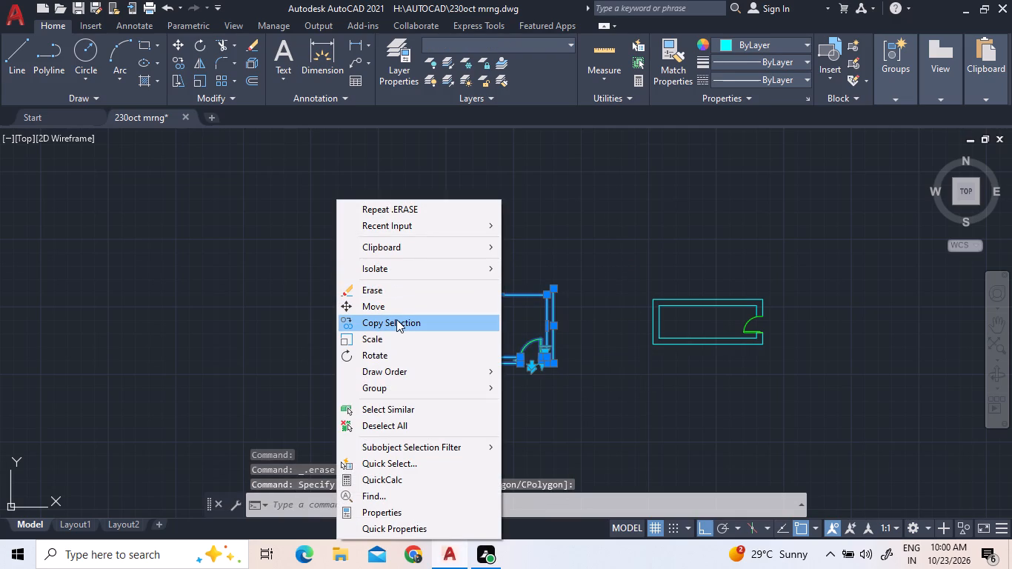
{"action": "left_click", "coordinate": [396, 319]}
{"action": "left_click", "coordinate": [439, 287]}
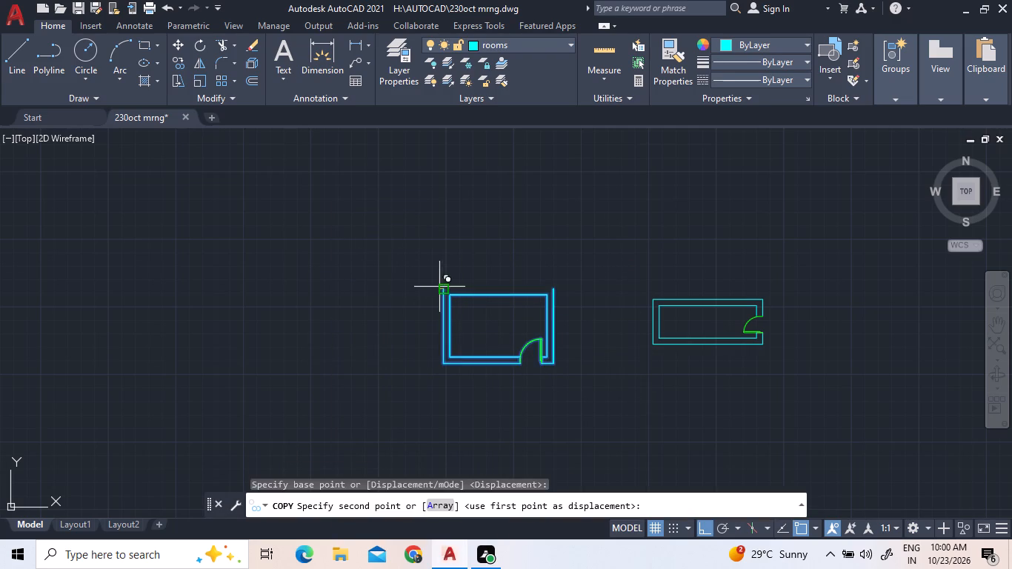
{"action": "key", "text": "F8"}
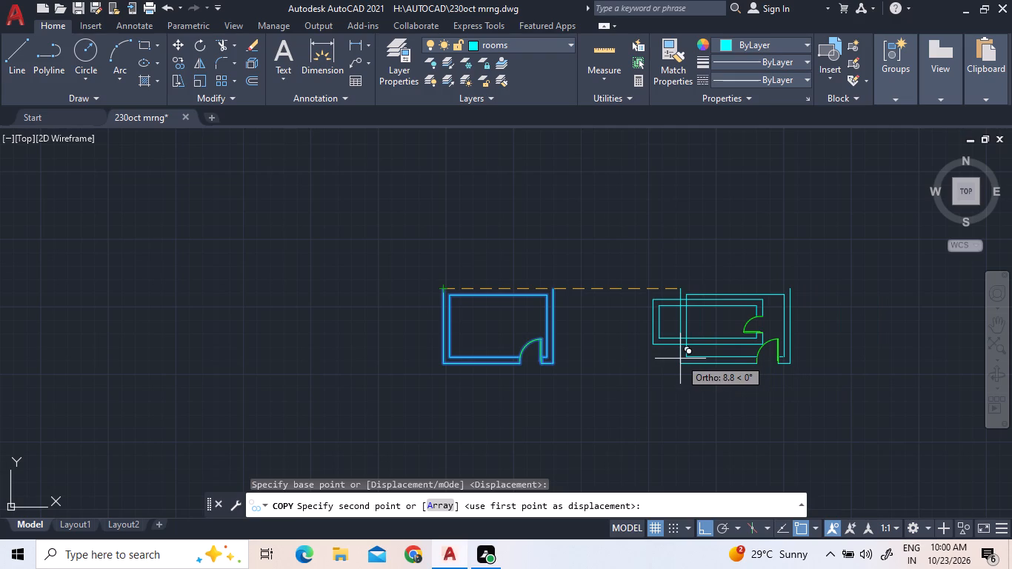
{"action": "scroll", "coordinate": [669, 350], "scroll_direction": "up", "scroll_amount": 3}
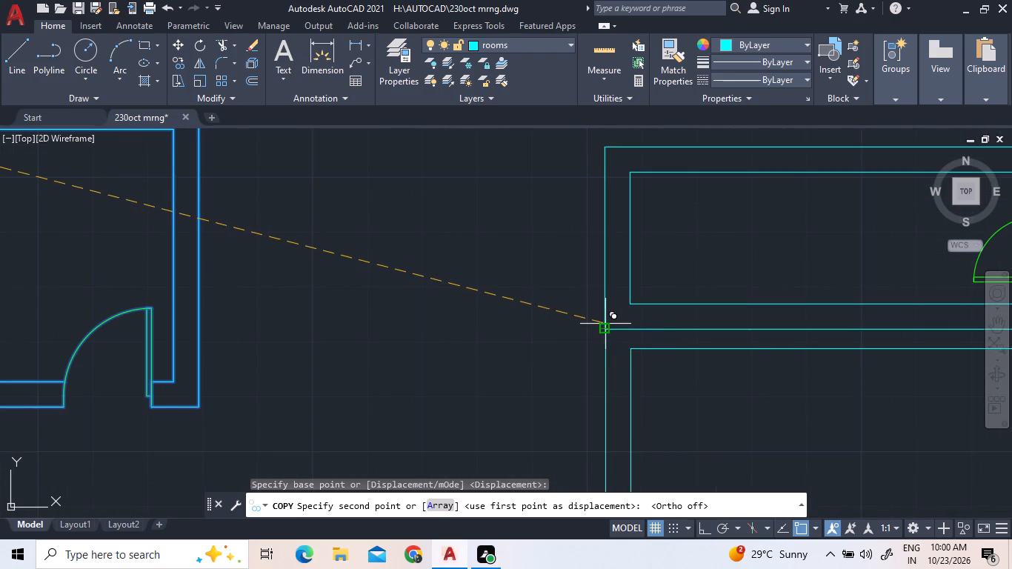
{"action": "scroll", "coordinate": [607, 327], "scroll_direction": "down", "scroll_amount": 2}
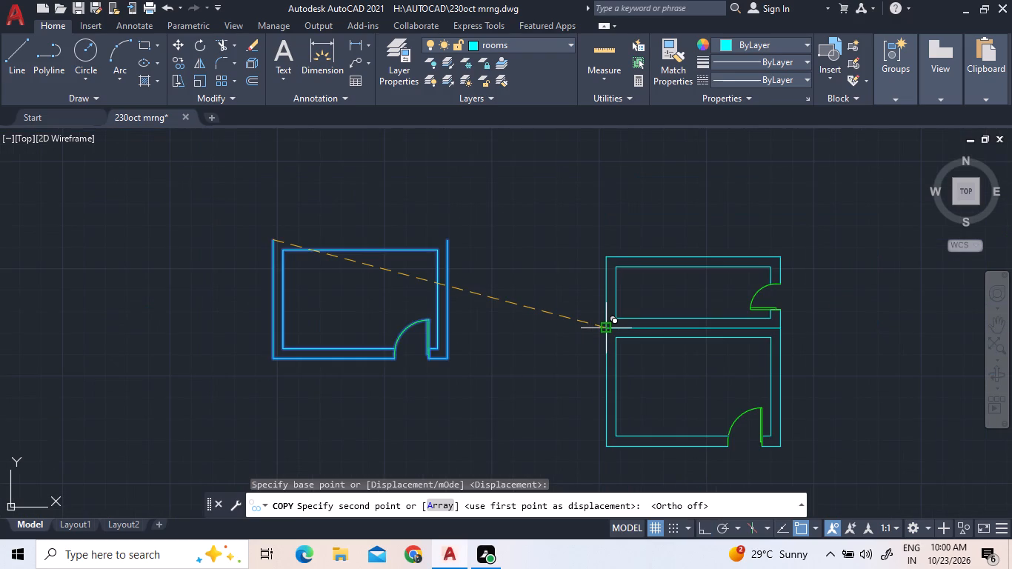
{"action": "left_click", "coordinate": [607, 327]}
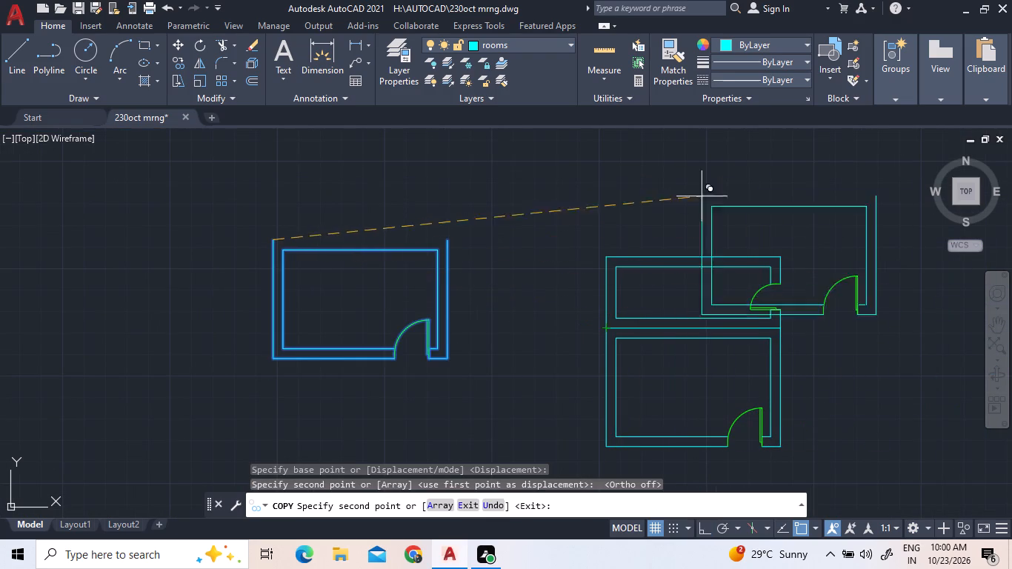
{"action": "right_click", "coordinate": [475, 188]}
{"action": "left_click", "coordinate": [503, 197]}
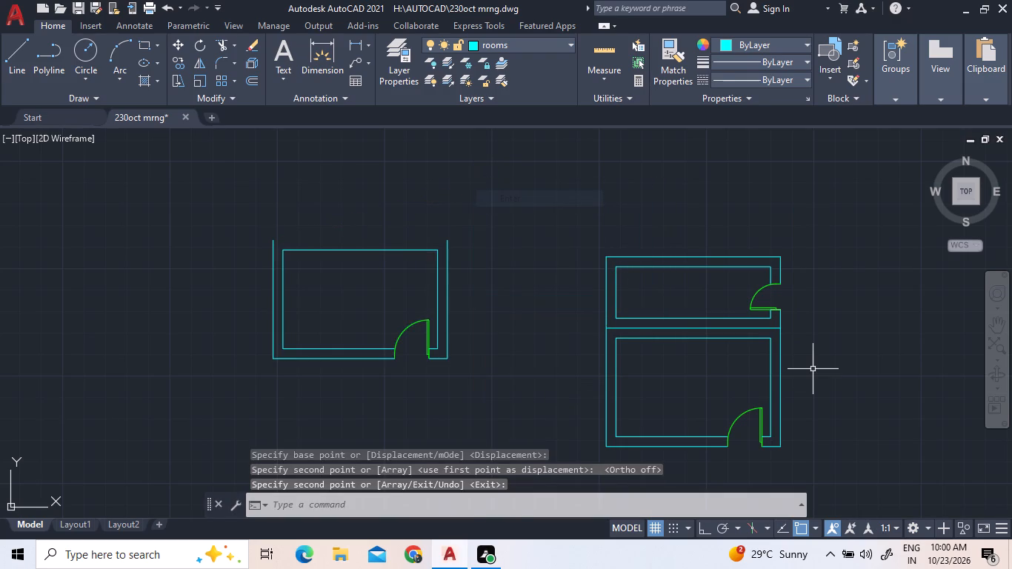
Move the copied room and door up one wall thickness, placing its top inner line on the smaller room's lower outer line.
{"action": "left_click", "coordinate": [813, 369]}
{"action": "left_click", "coordinate": [913, 346]}
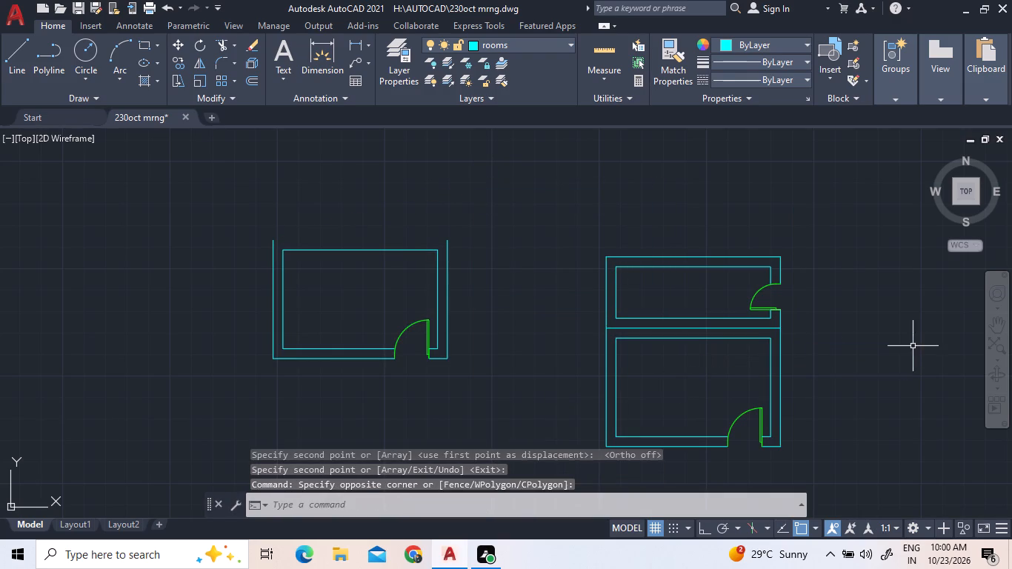
{"action": "left_click", "coordinate": [822, 350]}
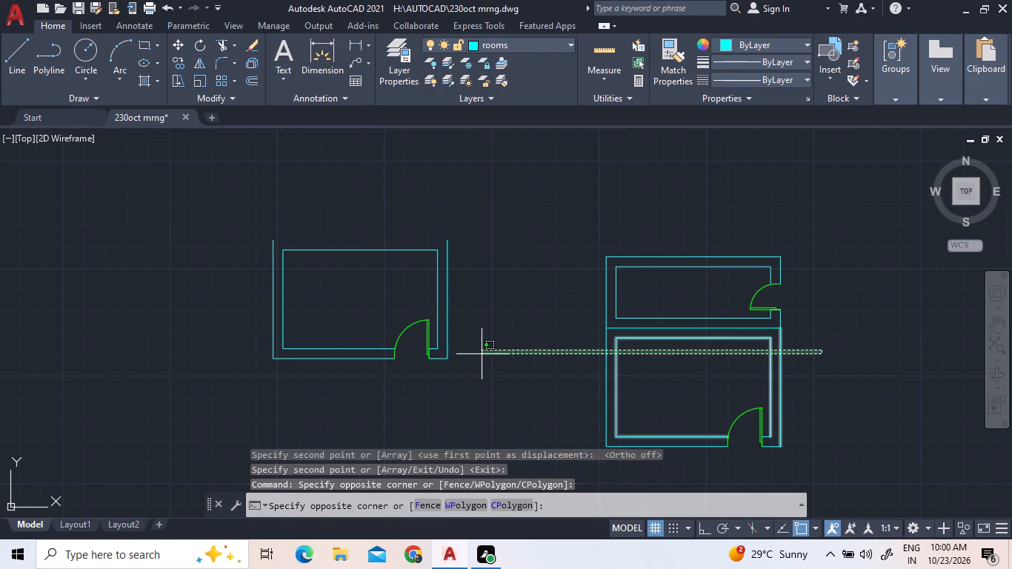
{"action": "left_click", "coordinate": [466, 358]}
{"action": "left_click", "coordinate": [725, 461]}
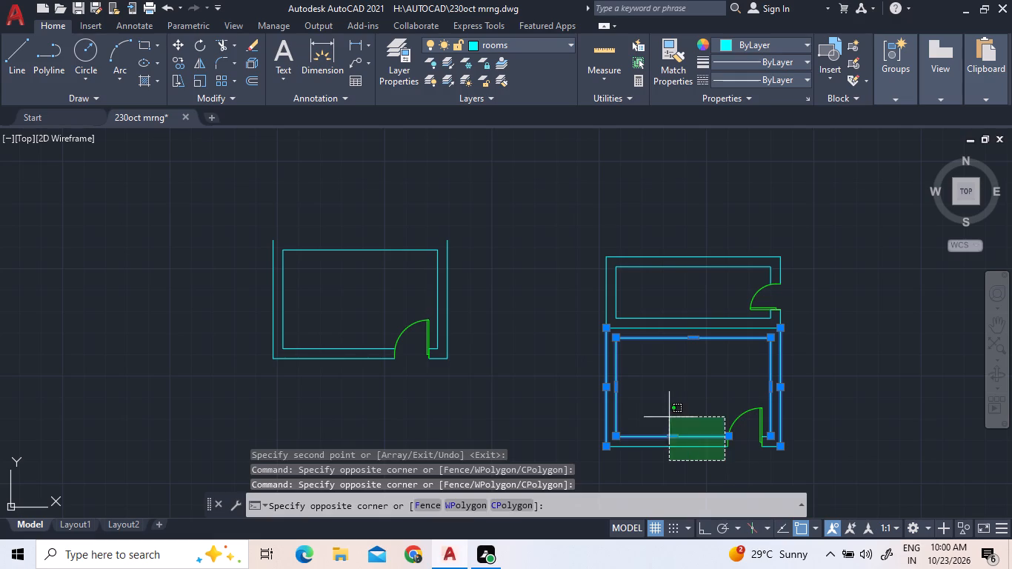
{"action": "left_click", "coordinate": [663, 411]}
{"action": "left_click", "coordinate": [764, 454]}
{"action": "left_click", "coordinate": [757, 408]}
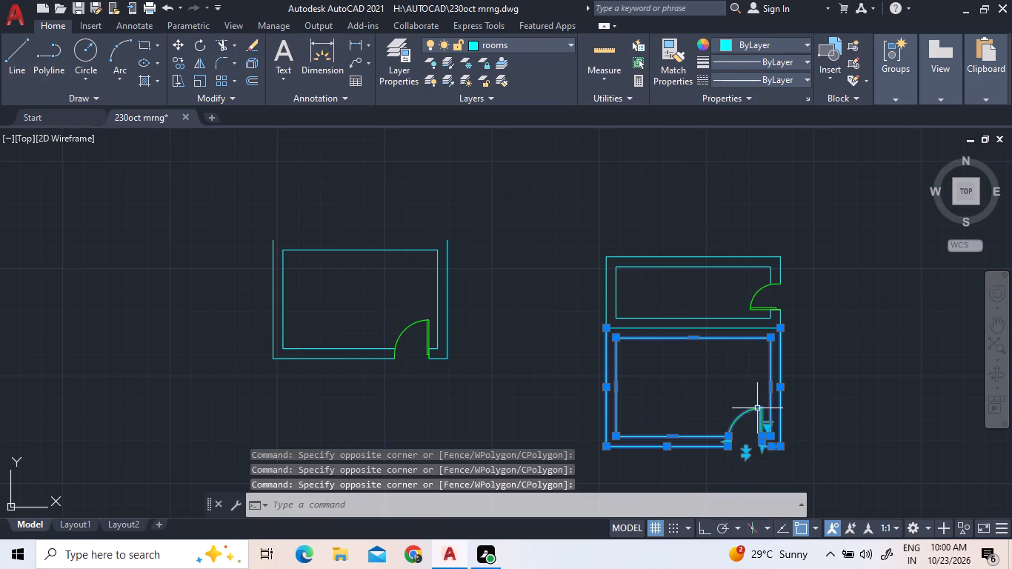
{"action": "right_click", "coordinate": [717, 396]}
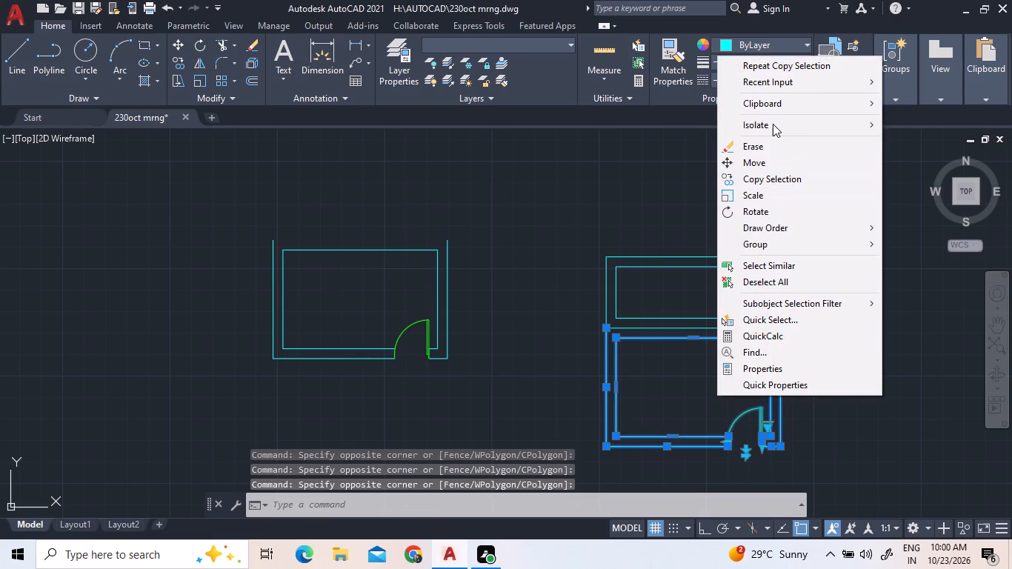
{"action": "left_click", "coordinate": [770, 168]}
{"action": "scroll", "coordinate": [747, 313], "scroll_direction": "up", "scroll_amount": 2}
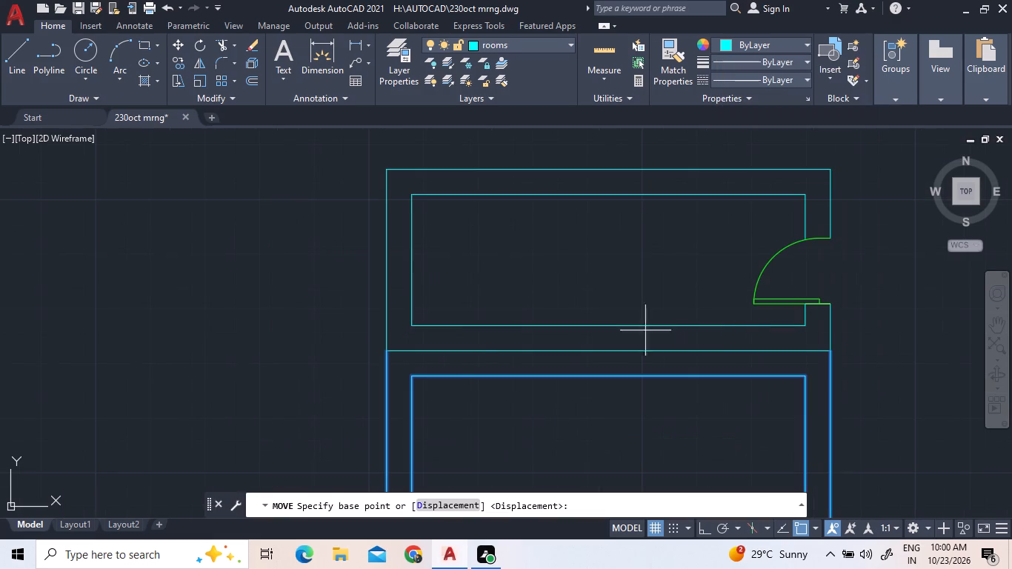
{"action": "left_click", "coordinate": [386, 355]}
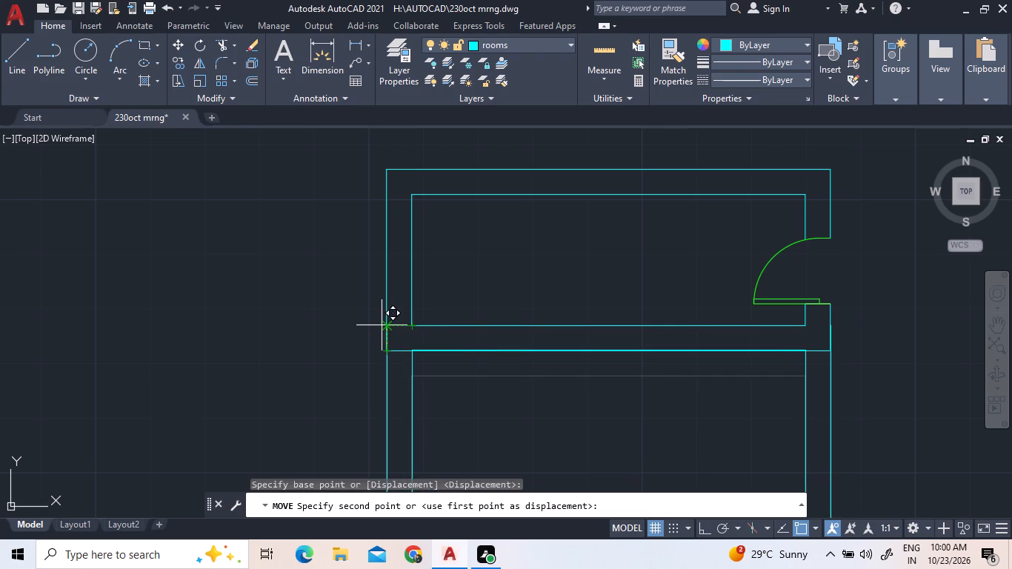
{"action": "left_click", "coordinate": [384, 325]}
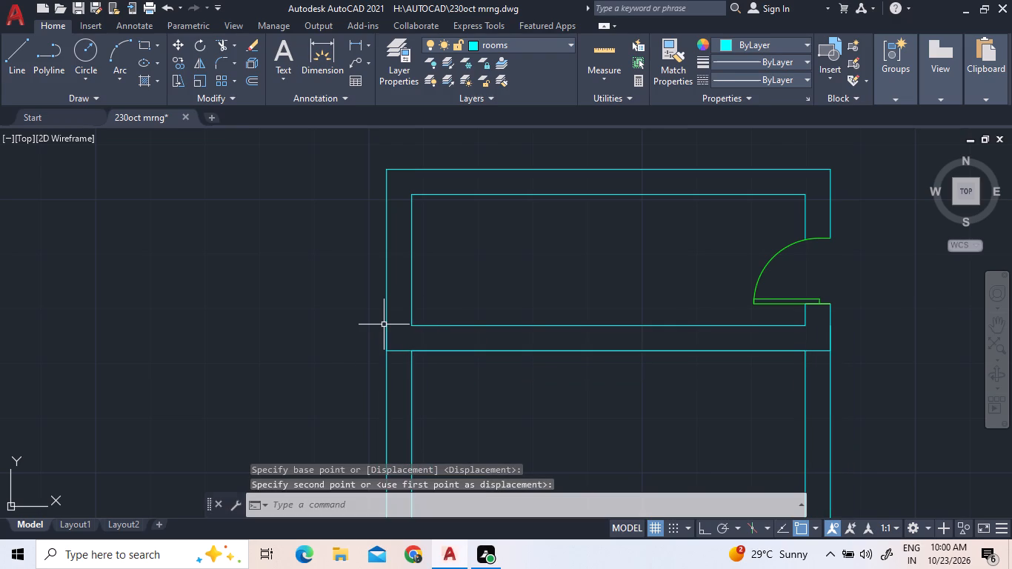
Trim the ends of the shared wall's lower line where they cross the left and right side walls.
{"action": "scroll", "coordinate": [431, 315], "scroll_direction": "down", "scroll_amount": 1}
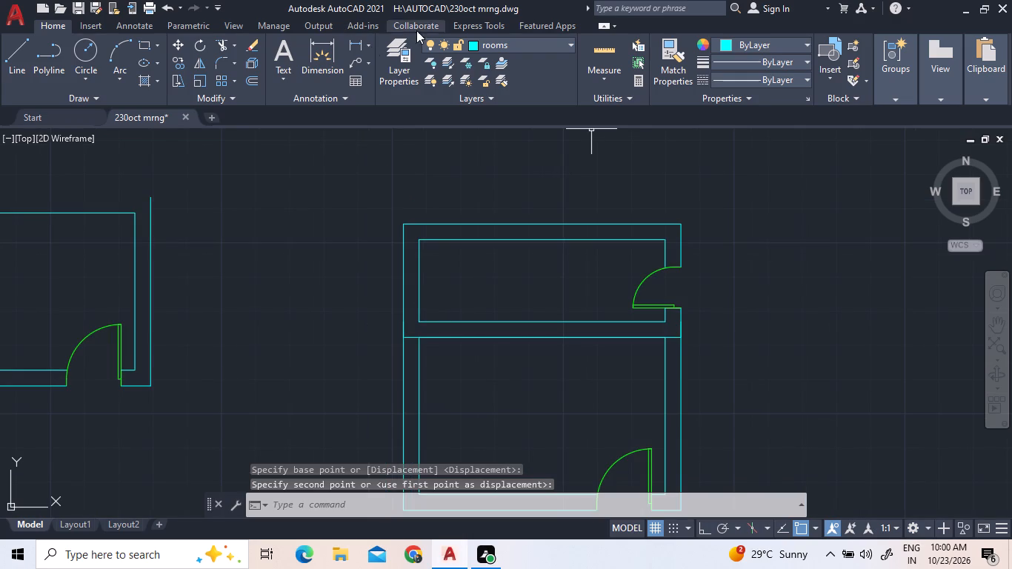
{"action": "left_click", "coordinate": [216, 48]}
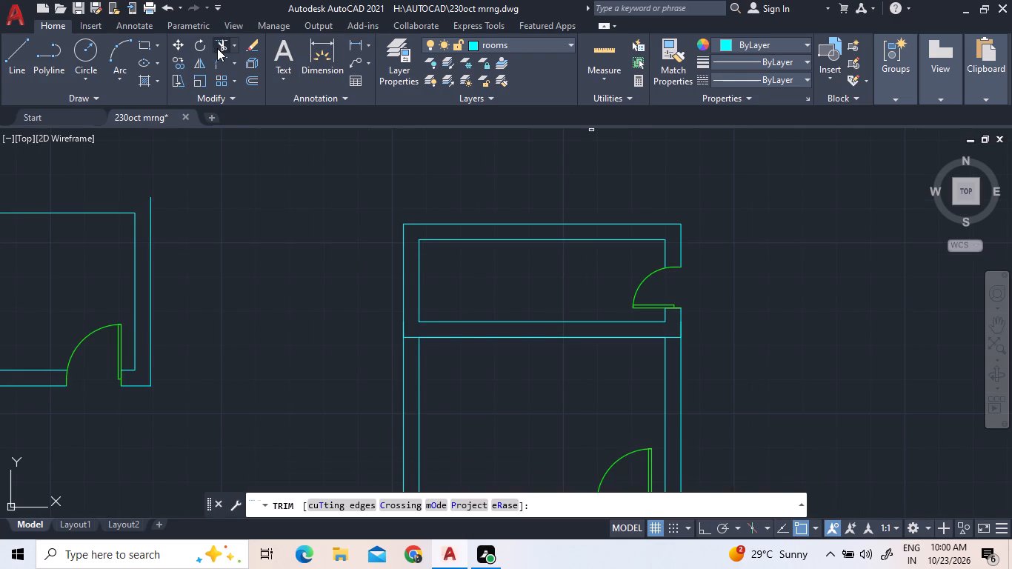
{"action": "left_click", "coordinate": [413, 334]}
{"action": "left_click", "coordinate": [411, 359]}
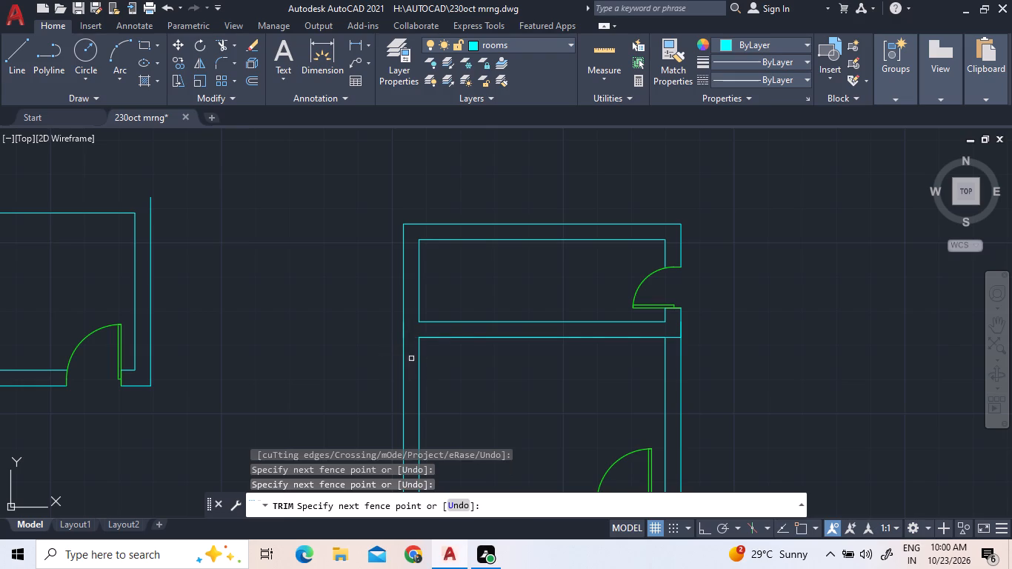
{"action": "left_click", "coordinate": [673, 331]}
{"action": "left_click", "coordinate": [676, 343]}
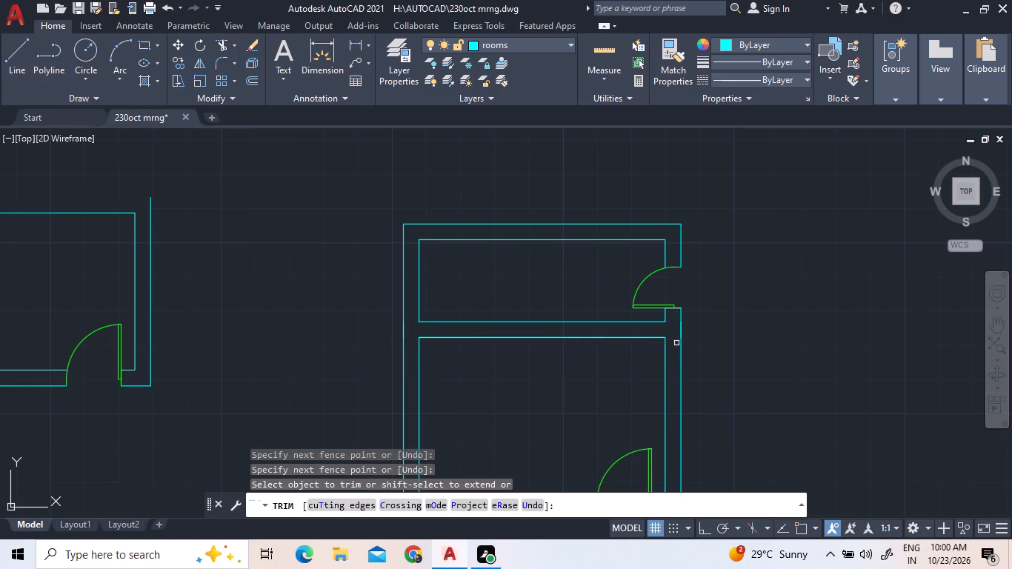
{"action": "scroll", "coordinate": [676, 327], "scroll_direction": "up", "scroll_amount": 7}
{"action": "scroll", "coordinate": [713, 302], "scroll_direction": "down", "scroll_amount": 3}
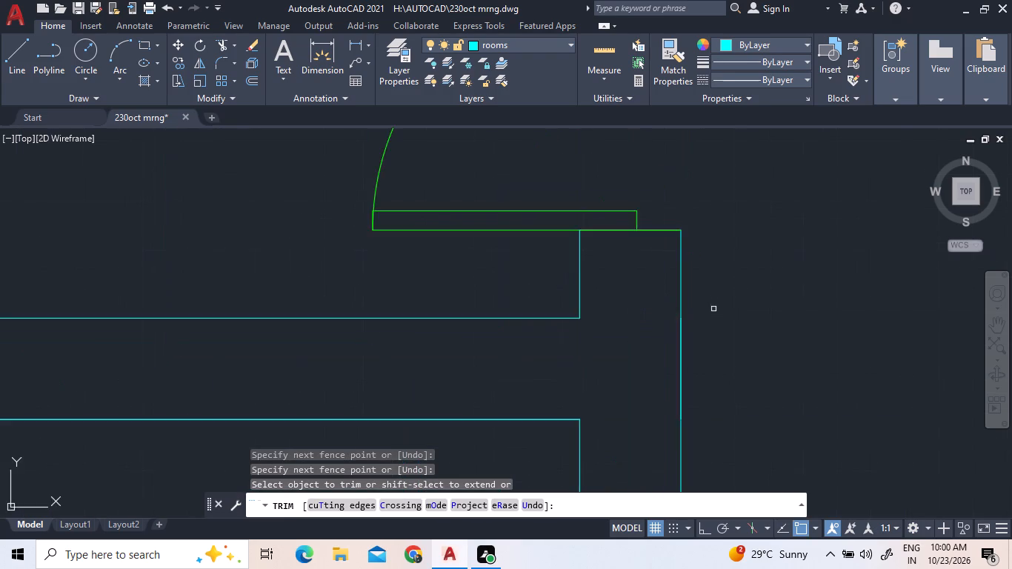
{"action": "scroll", "coordinate": [713, 309], "scroll_direction": "down", "scroll_amount": 5}
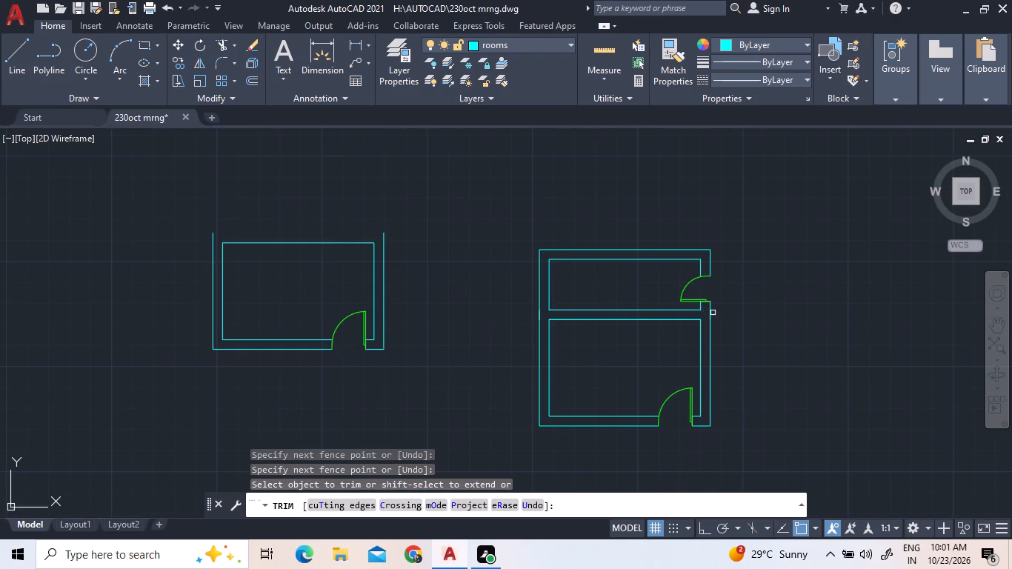
{"action": "right_click", "coordinate": [753, 322]}
{"action": "left_click", "coordinate": [770, 331]}
Select the two combined rooms with their doors and join their wall segments into polylines.
{"action": "left_click", "coordinate": [770, 335]}
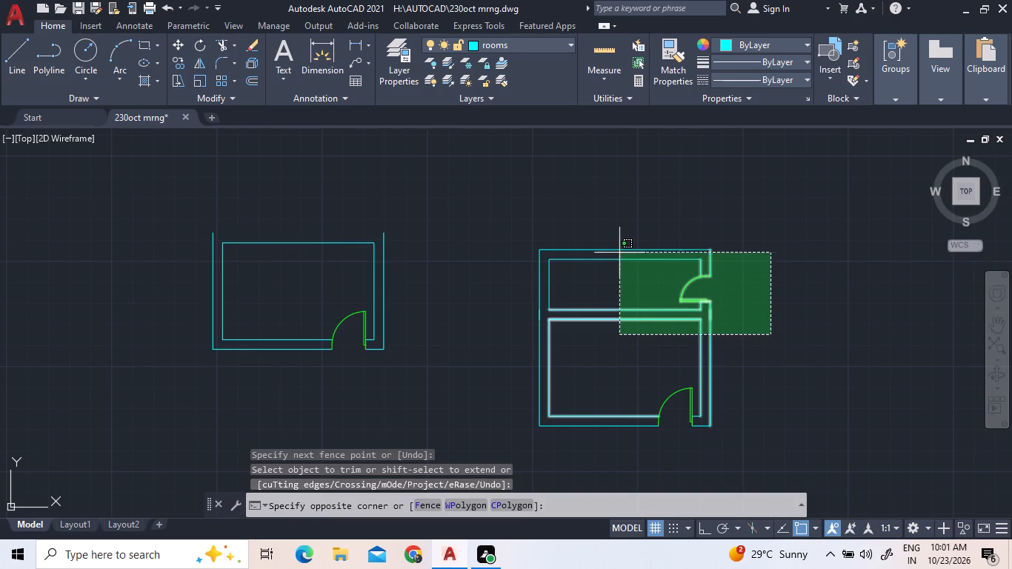
{"action": "left_click", "coordinate": [489, 241]}
{"action": "left_click", "coordinate": [645, 447]}
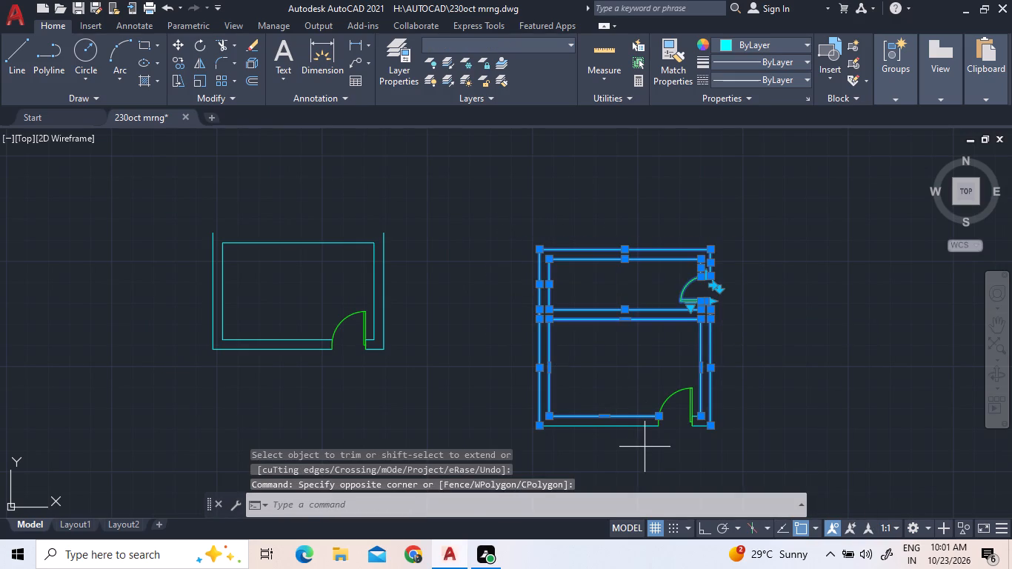
{"action": "left_click", "coordinate": [607, 370]}
{"action": "left_click", "coordinate": [698, 430]}
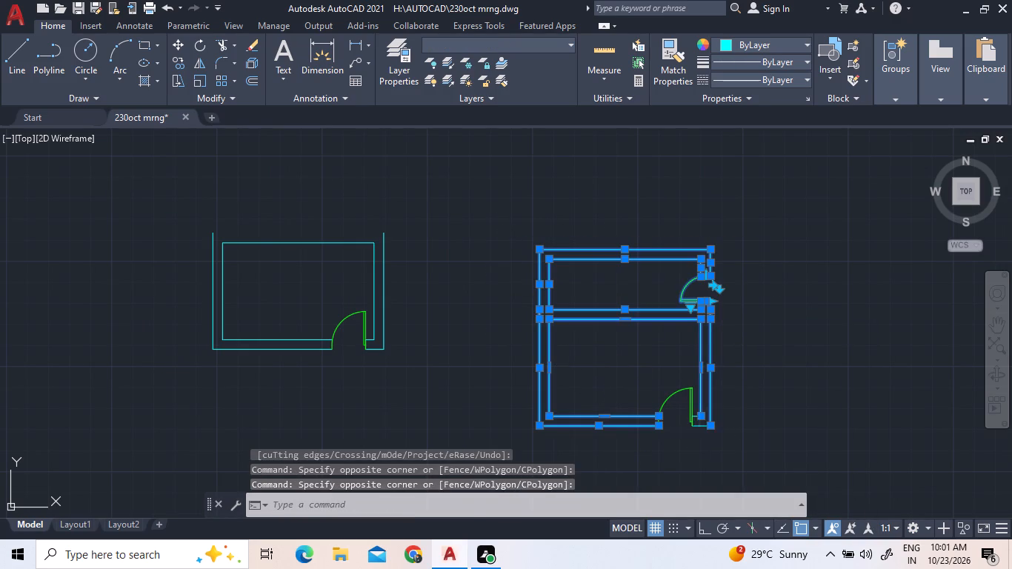
{"action": "left_click", "coordinate": [679, 385]}
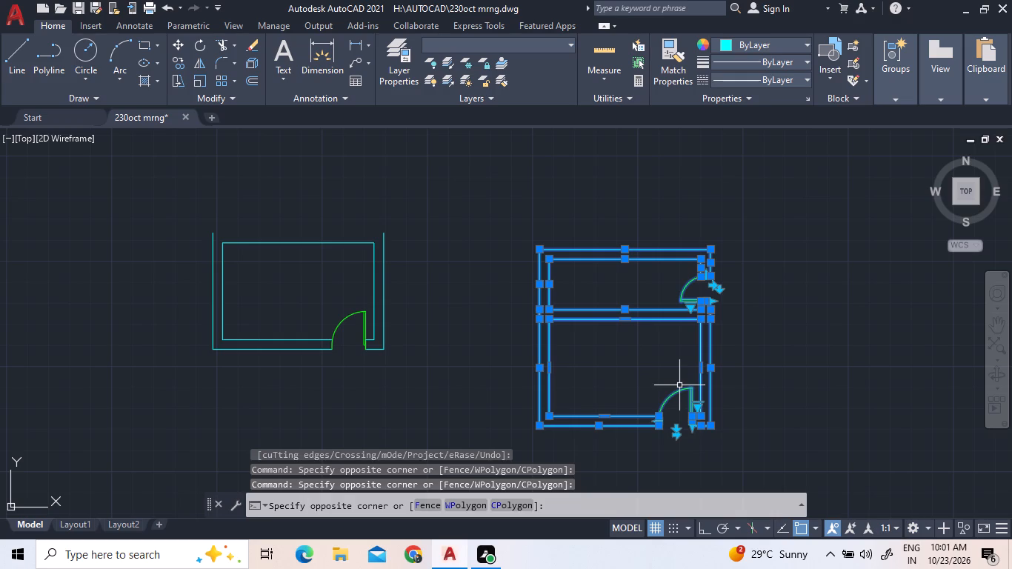
{"action": "type", "text": "j"}
{"action": "key", "text": "space"}
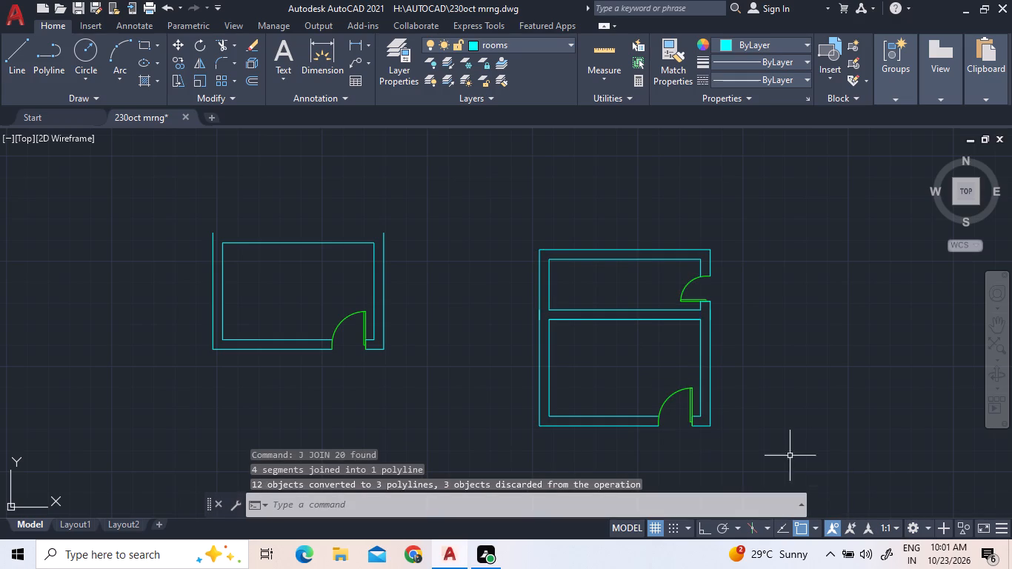
Erase the original standalone larger room and its door, left of the combined rooms.
{"action": "scroll", "coordinate": [687, 419], "scroll_direction": "down", "scroll_amount": 1}
{"action": "middle_click_drag", "start_coordinate": [741, 402], "coordinate": [618, 352]}
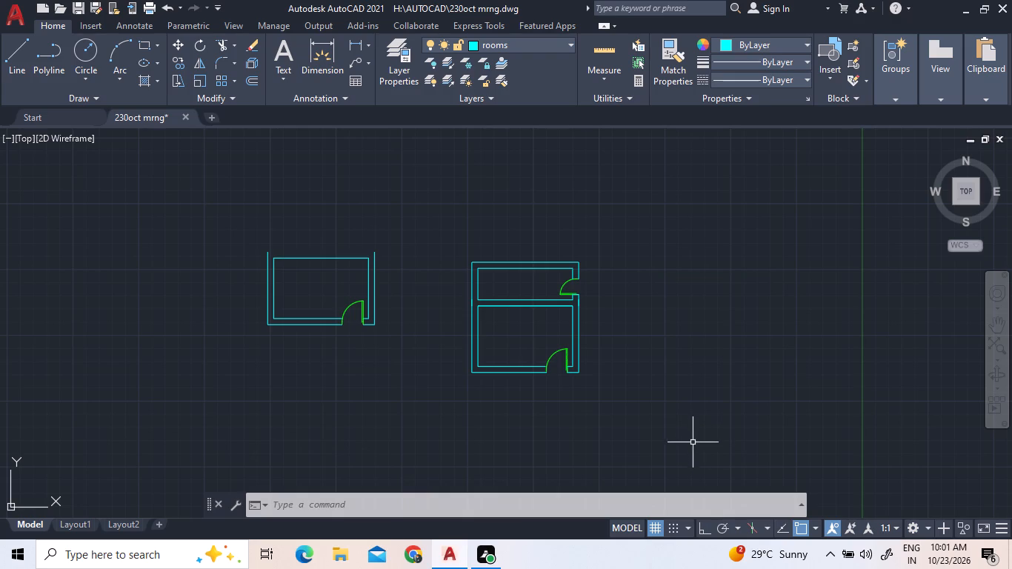
{"action": "left_click", "coordinate": [409, 325]}
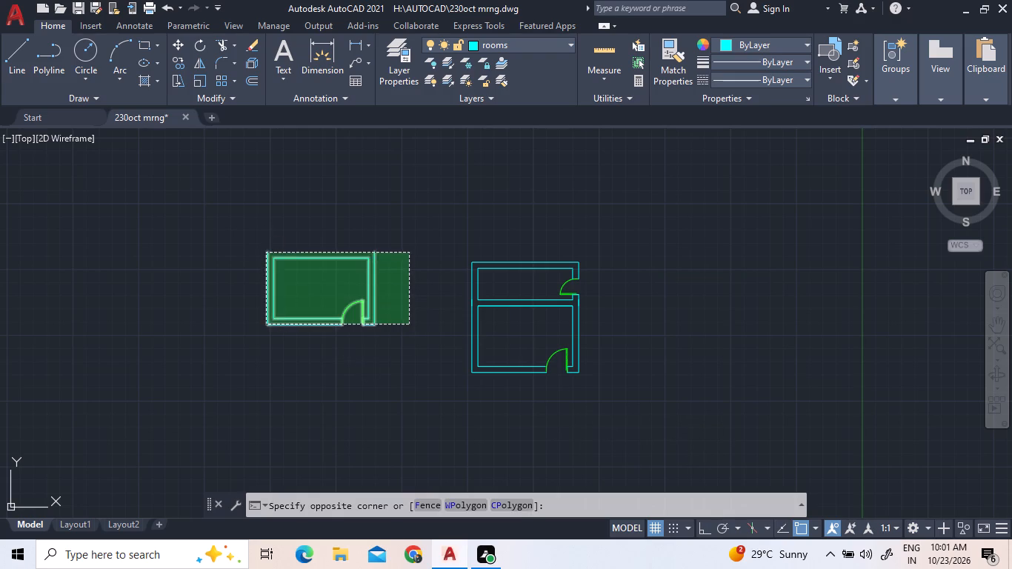
{"action": "left_click", "coordinate": [266, 253]}
{"action": "key", "text": "Delete"}
Draw a rectangle 4.80 long and 3.75 wide in the empty space right of the combined rooms.
{"action": "scroll", "coordinate": [299, 342], "scroll_direction": "down", "scroll_amount": 3}
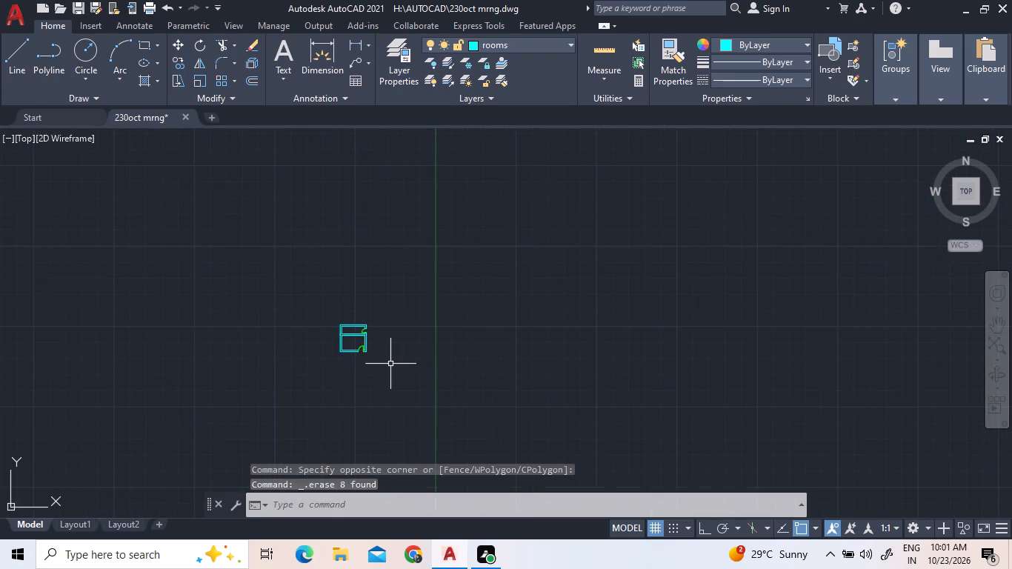
{"action": "scroll", "coordinate": [398, 362], "scroll_direction": "up", "scroll_amount": 2}
{"action": "scroll", "coordinate": [322, 284], "scroll_direction": "up", "scroll_amount": 2}
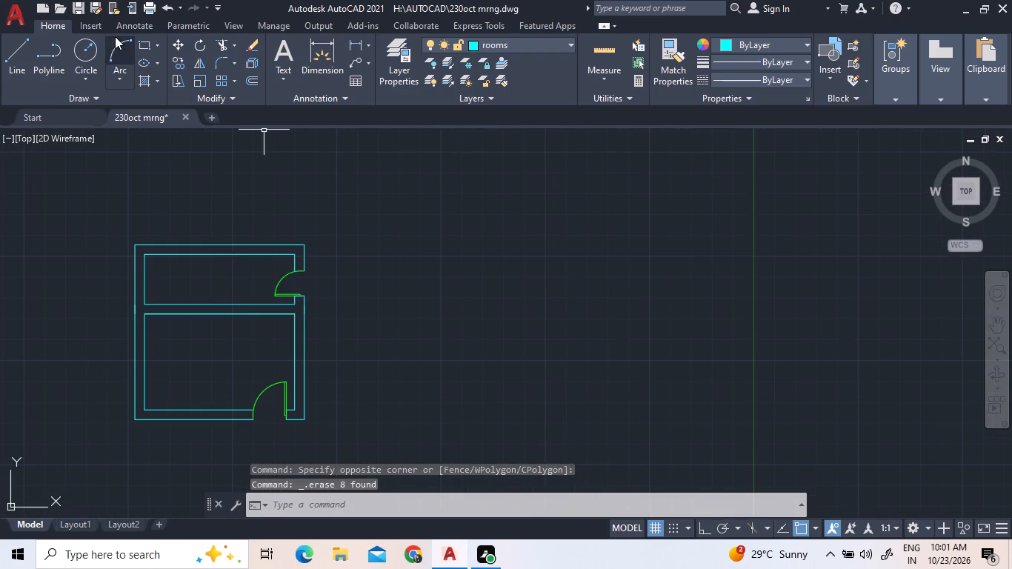
{"action": "left_click", "coordinate": [142, 42]}
{"action": "left_click", "coordinate": [409, 232]}
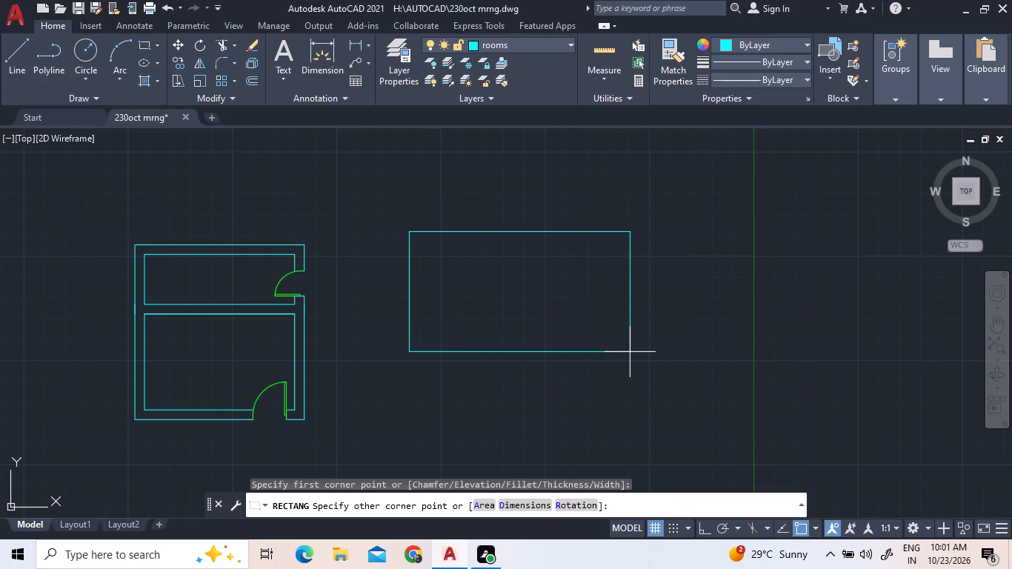
{"action": "type", "text": "d"}
{"action": "key", "text": "space"}
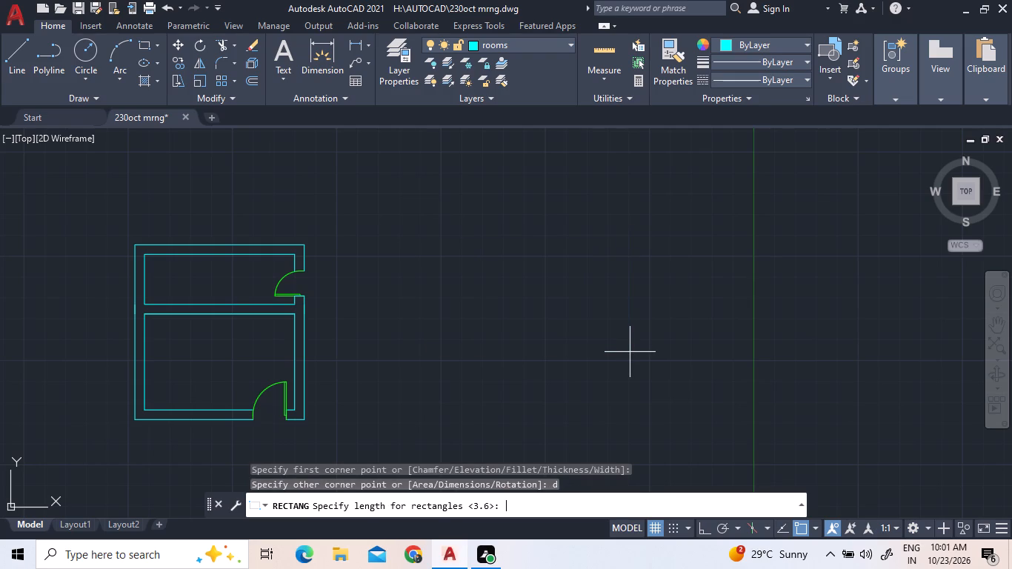
{"action": "type", "text": "4.80"}
{"action": "key", "text": "Return"}
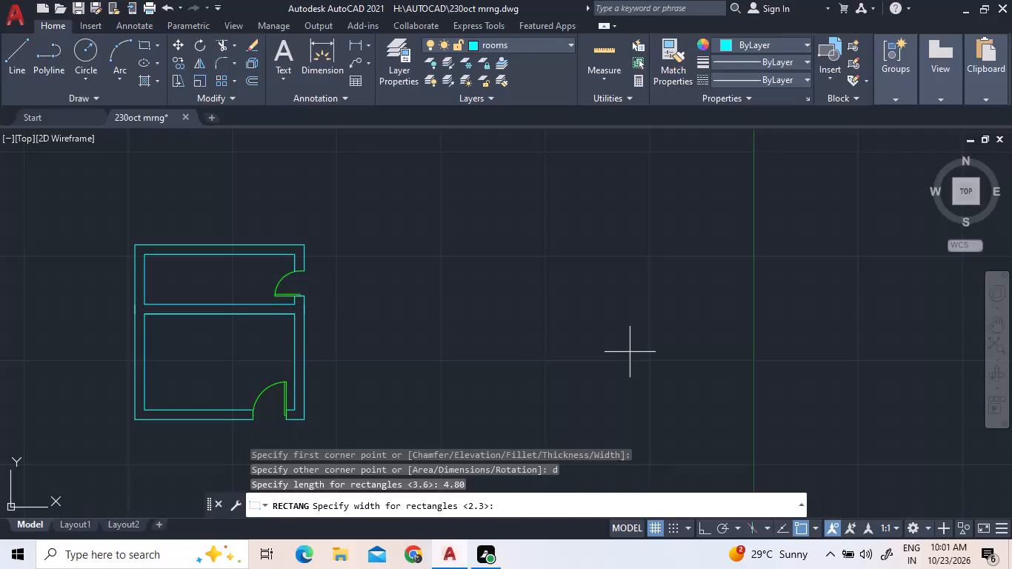
{"action": "type", "text": "3.75"}
{"action": "key", "text": "Return"}
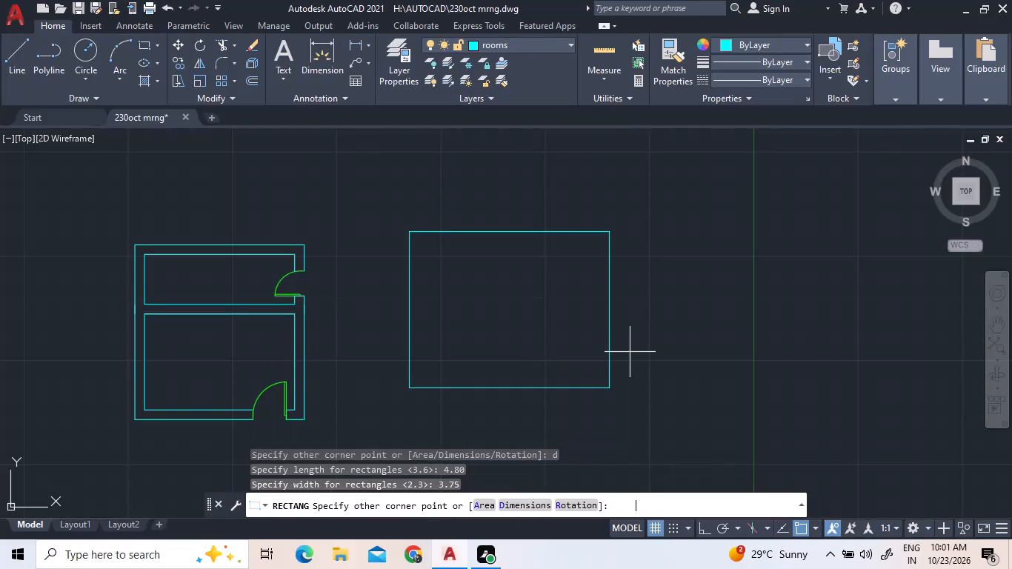
{"action": "left_click", "coordinate": [513, 343]}
Offset the new rectangle outward by 0.23 to form the room's outer wall line.
{"action": "left_click", "coordinate": [256, 73]}
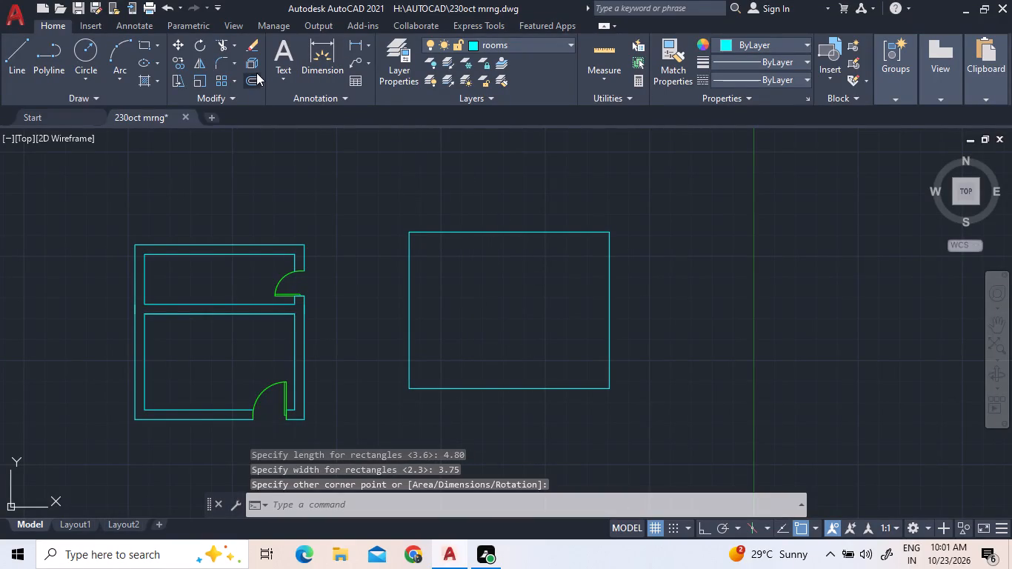
{"action": "type", "text": "0.2"}
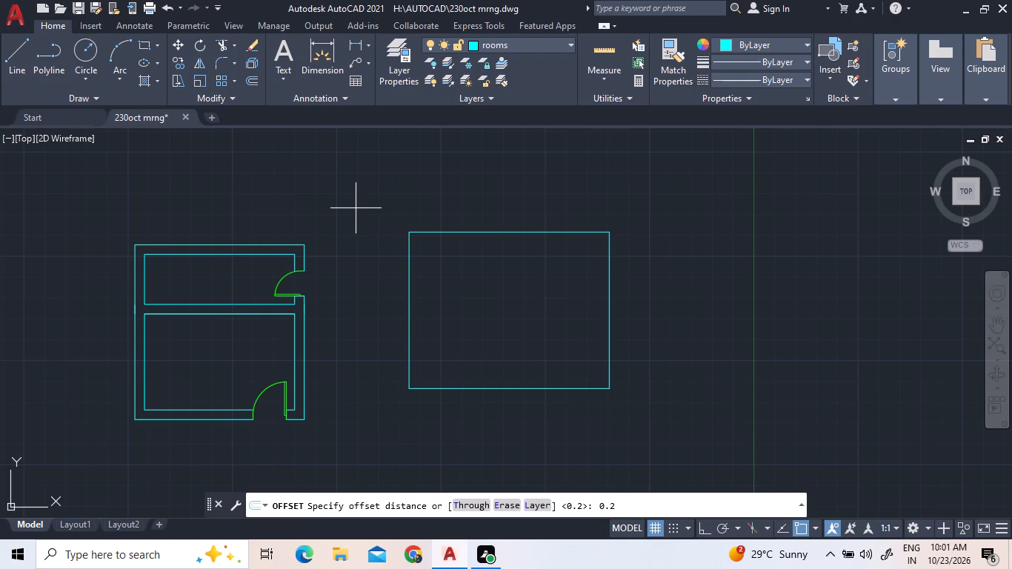
{"action": "key", "text": "3"}
{"action": "key", "text": "Return"}
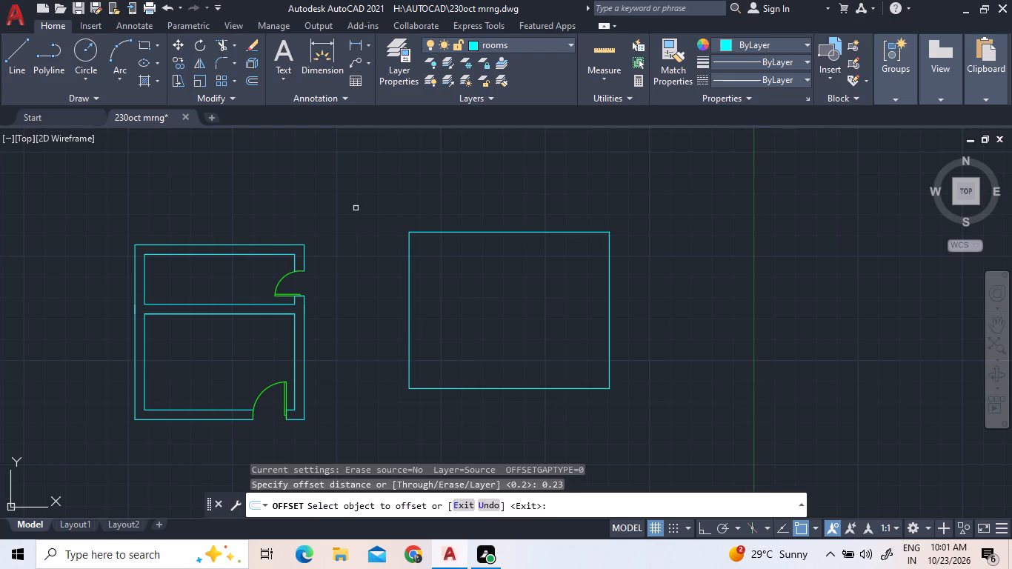
{"action": "left_click", "coordinate": [477, 228]}
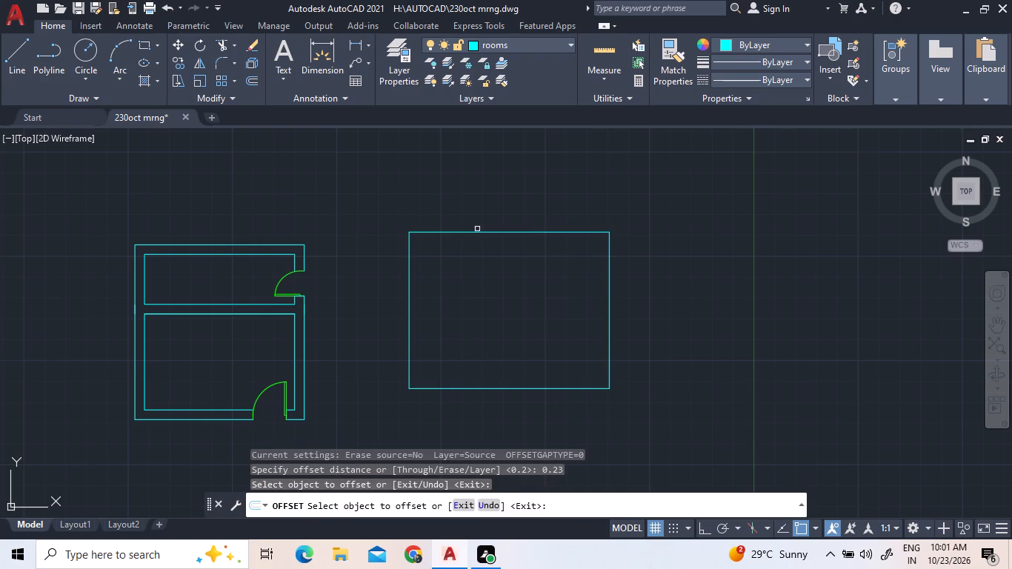
{"action": "left_click", "coordinate": [472, 232]}
{"action": "left_click", "coordinate": [467, 211]}
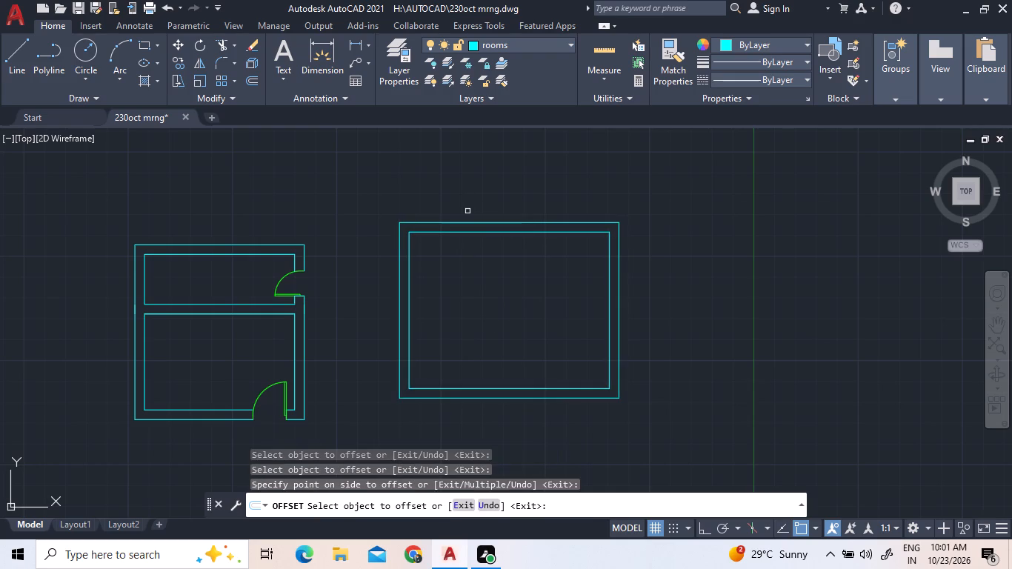
{"action": "right_click", "coordinate": [454, 313]}
{"action": "left_click", "coordinate": [473, 325]}
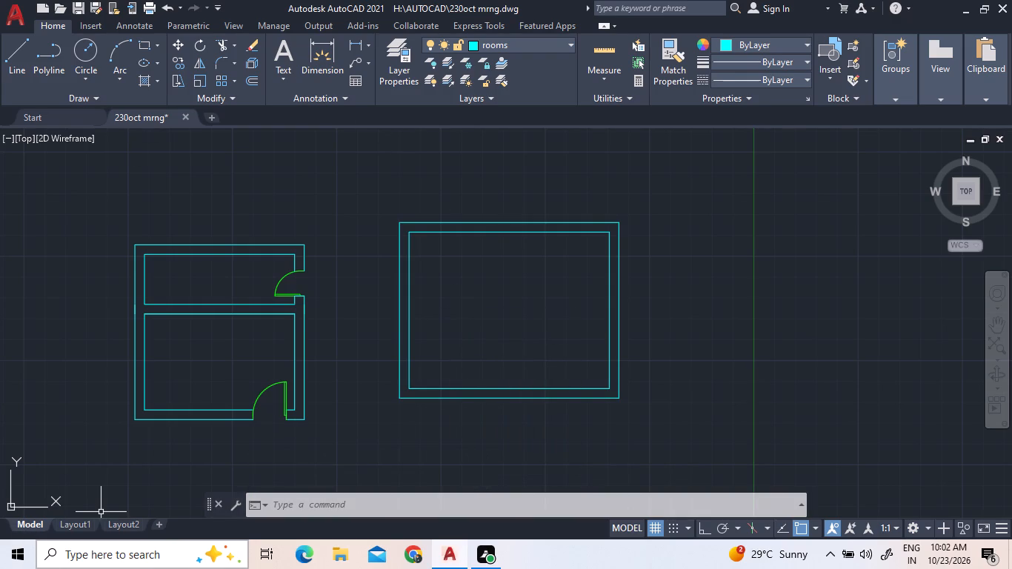
On the door layer with Ortho on, draw a vertical line across the bottom wall from the new room's lower-left inner corner.
{"action": "scroll", "coordinate": [565, 412], "scroll_direction": "up", "scroll_amount": 1}
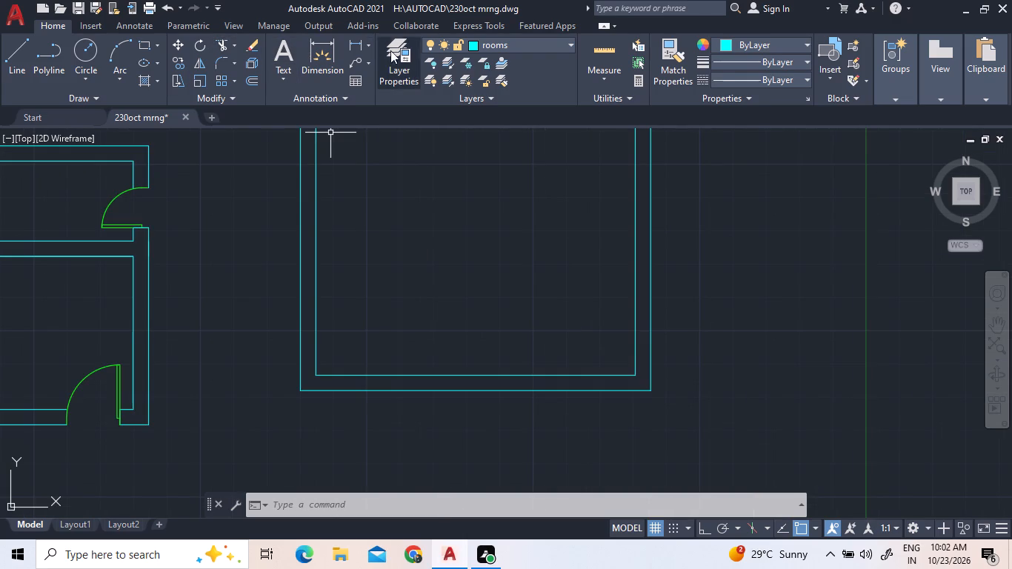
{"action": "left_click", "coordinate": [531, 44]}
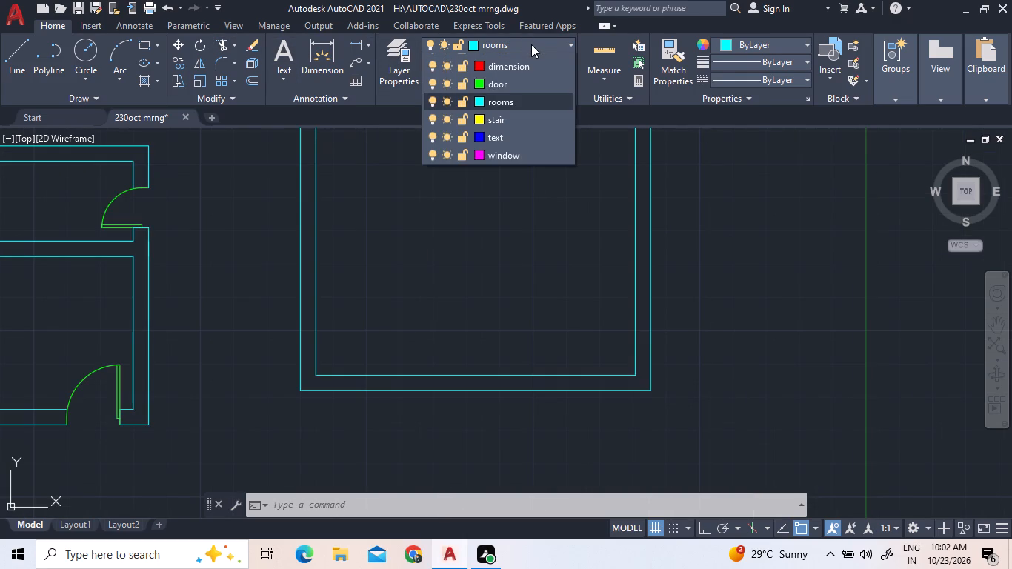
{"action": "left_click", "coordinate": [533, 96]}
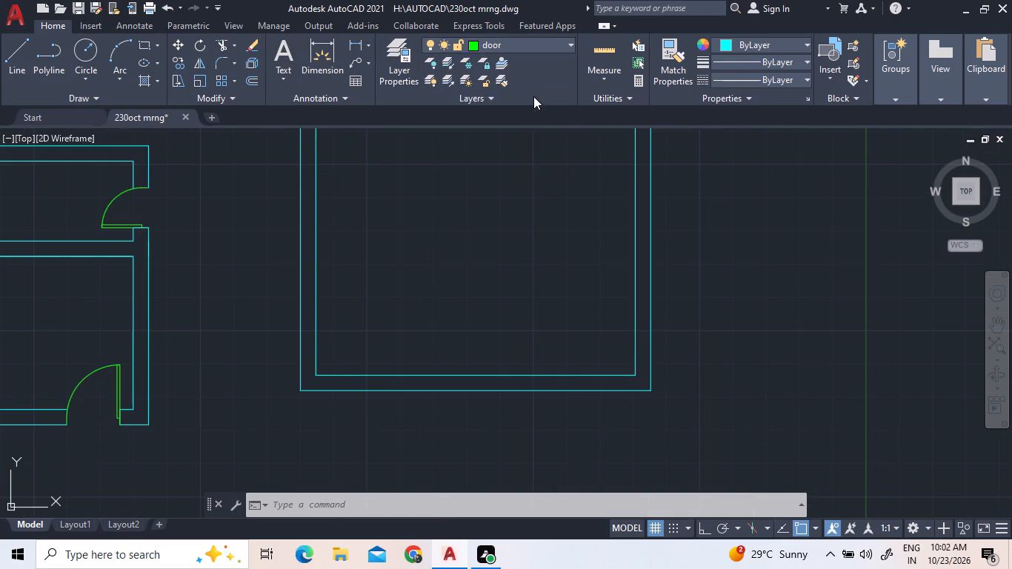
{"action": "left_click", "coordinate": [15, 66]}
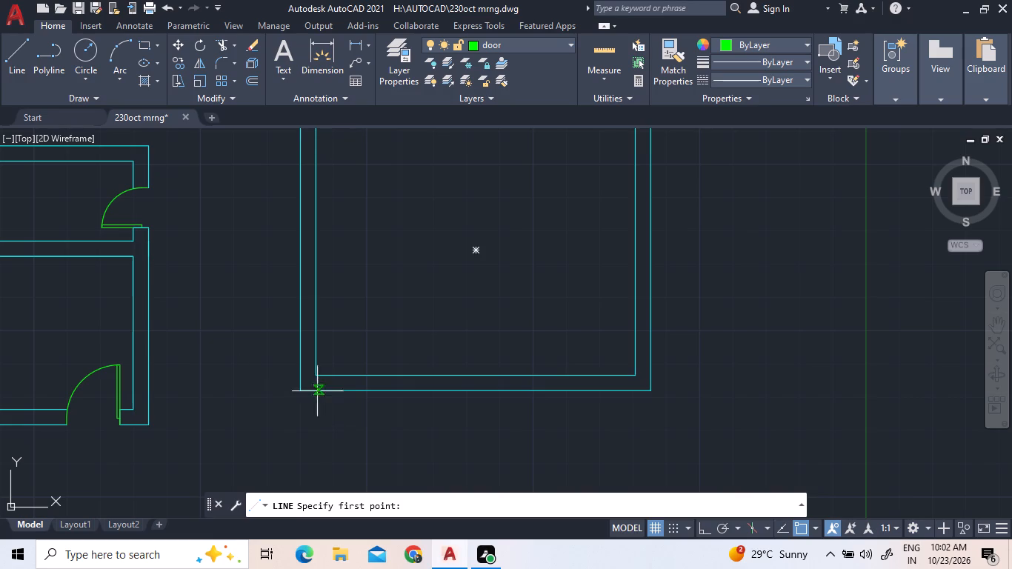
{"action": "left_click", "coordinate": [311, 372]}
{"action": "scroll", "coordinate": [306, 403], "scroll_direction": "up", "scroll_amount": 3}
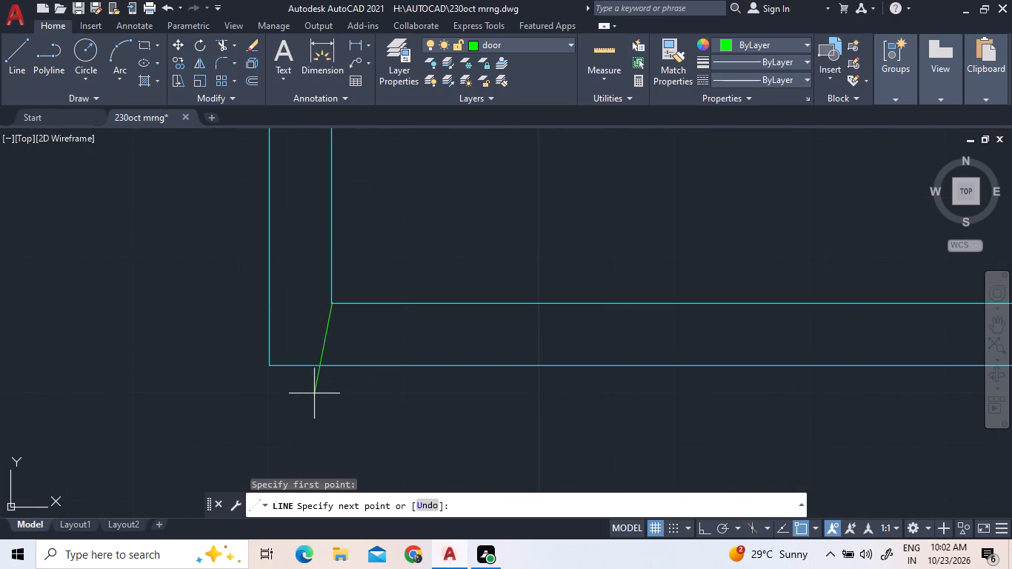
{"action": "key", "text": "F8"}
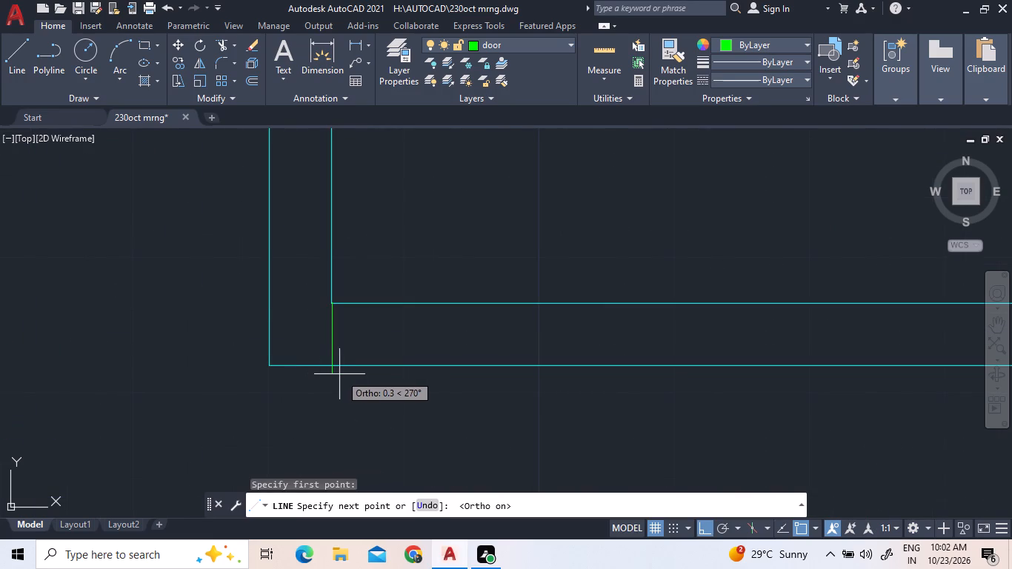
{"action": "scroll", "coordinate": [332, 363], "scroll_direction": "up", "scroll_amount": 4}
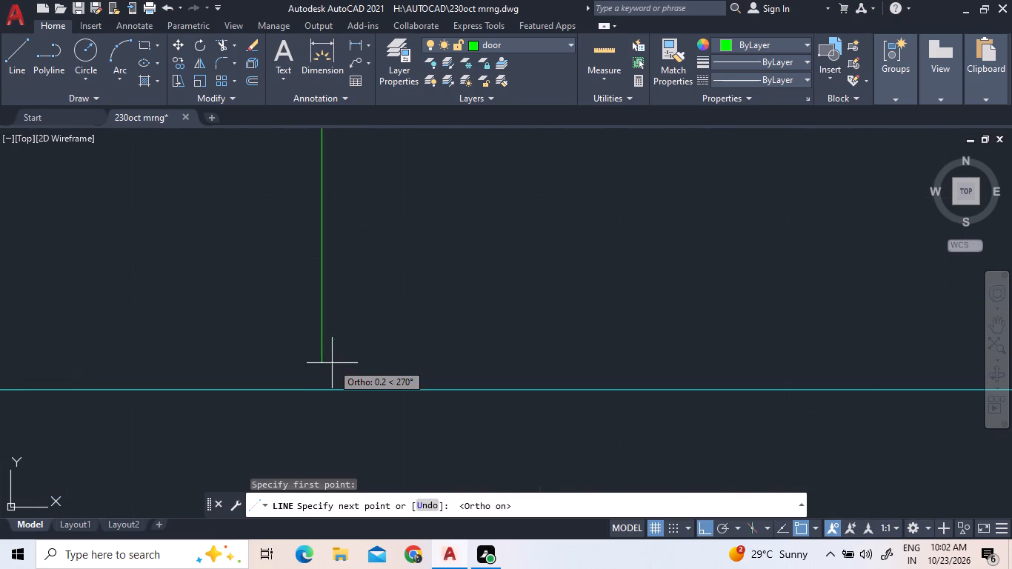
{"action": "left_click", "coordinate": [322, 389]}
{"action": "scroll", "coordinate": [355, 399], "scroll_direction": "down", "scroll_amount": 5}
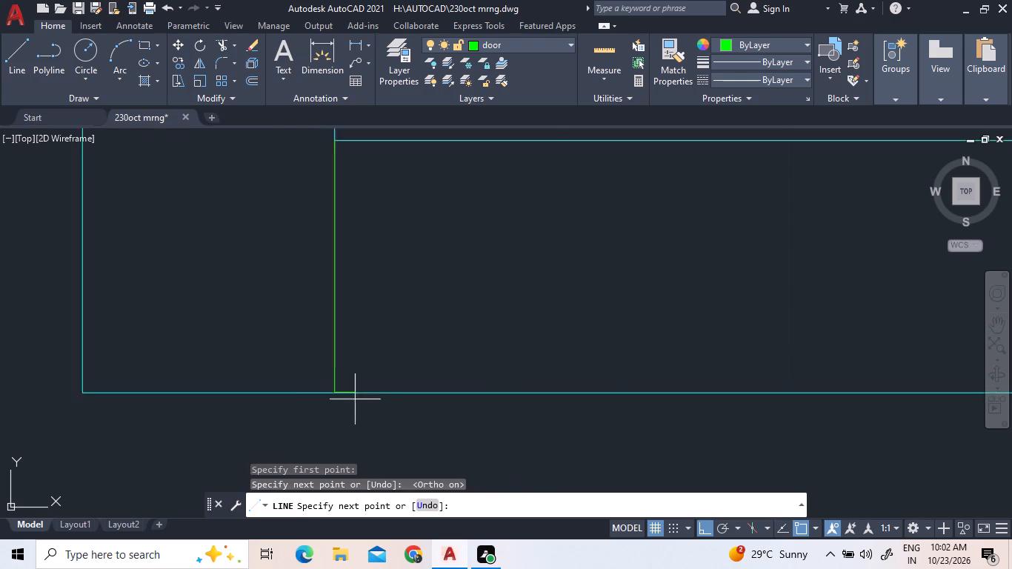
{"action": "right_click", "coordinate": [312, 387]}
{"action": "left_click", "coordinate": [350, 225]}
Offset the short green line in the bottom wall 0.2 to the right.
{"action": "scroll", "coordinate": [375, 365], "scroll_direction": "down", "scroll_amount": 3}
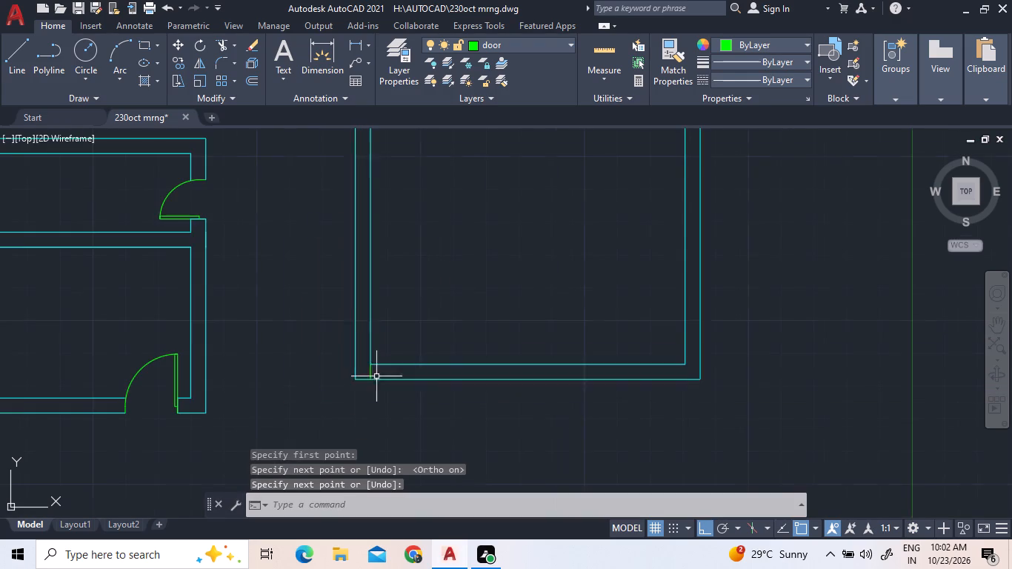
{"action": "middle_click_drag", "start_coordinate": [553, 436], "coordinate": [442, 411]}
{"action": "scroll", "coordinate": [442, 411], "scroll_direction": "up", "scroll_amount": 1}
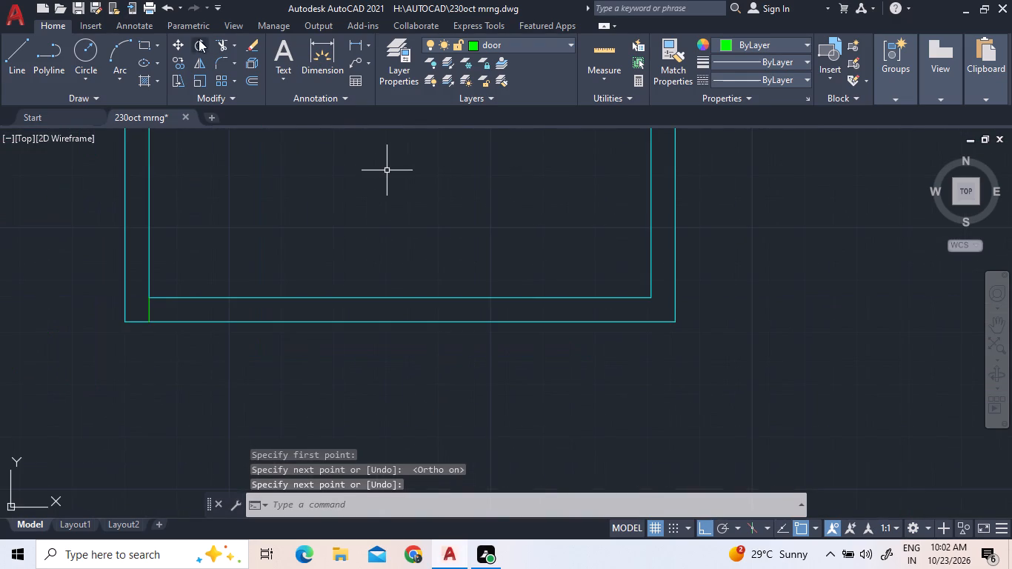
{"action": "left_click", "coordinate": [254, 81]}
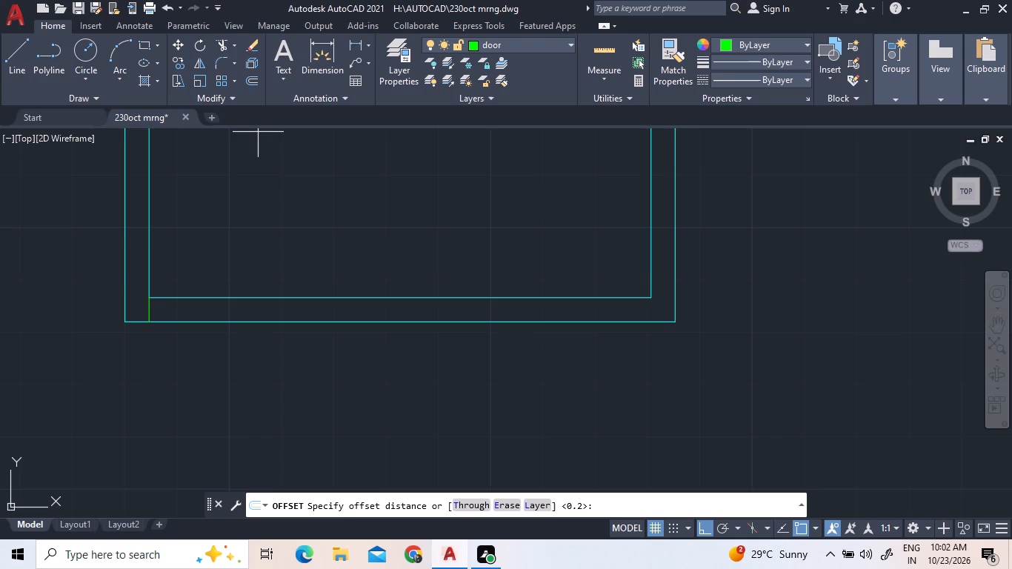
{"action": "type", "text": "0.2"}
{"action": "key", "text": "Return"}
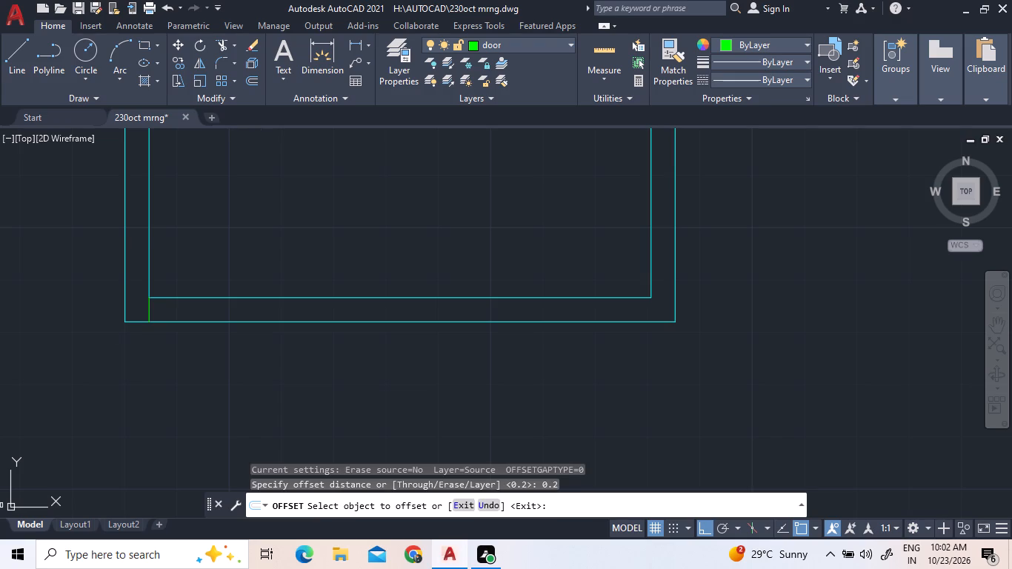
{"action": "left_click", "coordinate": [150, 307]}
{"action": "left_click", "coordinate": [169, 313]}
{"action": "scroll", "coordinate": [356, 273], "scroll_direction": "down", "scroll_amount": 1}
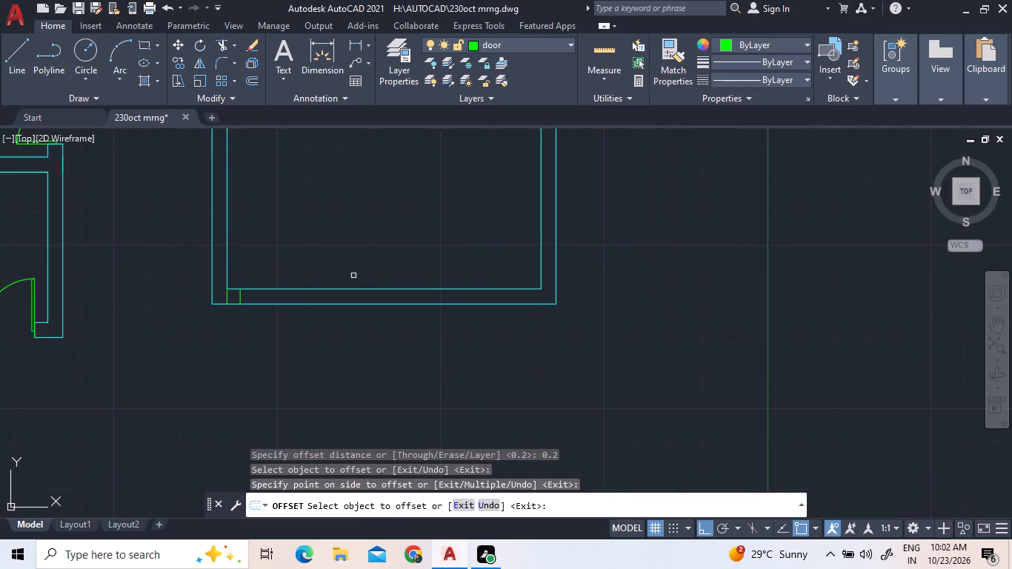
{"action": "scroll", "coordinate": [353, 277], "scroll_direction": "down", "scroll_amount": 1}
{"action": "scroll", "coordinate": [304, 220], "scroll_direction": "up", "scroll_amount": 1}
{"action": "right_click", "coordinate": [310, 262]}
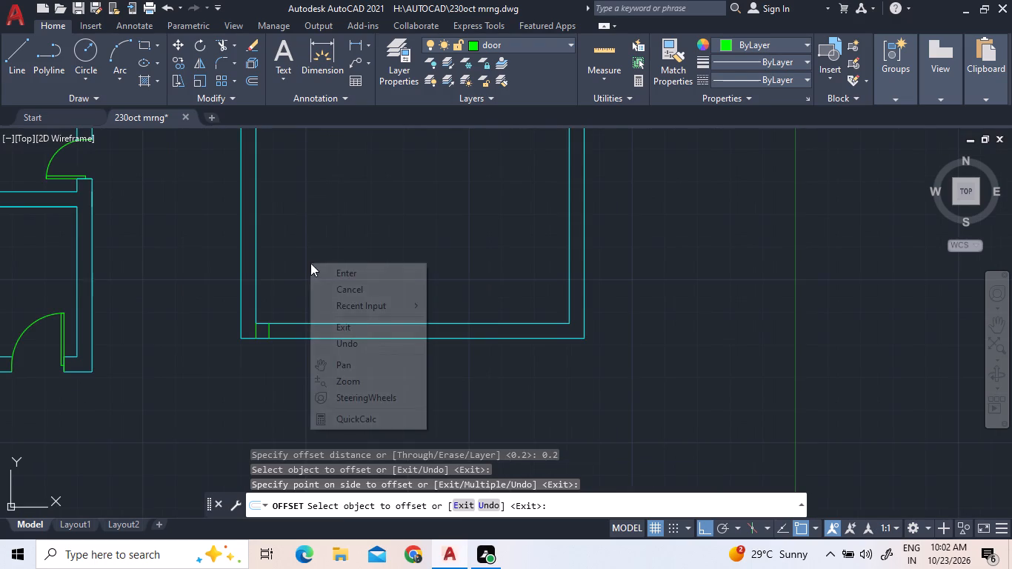
{"action": "left_click", "coordinate": [336, 272]}
Insert a Door - Metric block from the tool palettes into the empty interior of the new room.
{"action": "left_click", "coordinate": [58, 327]}
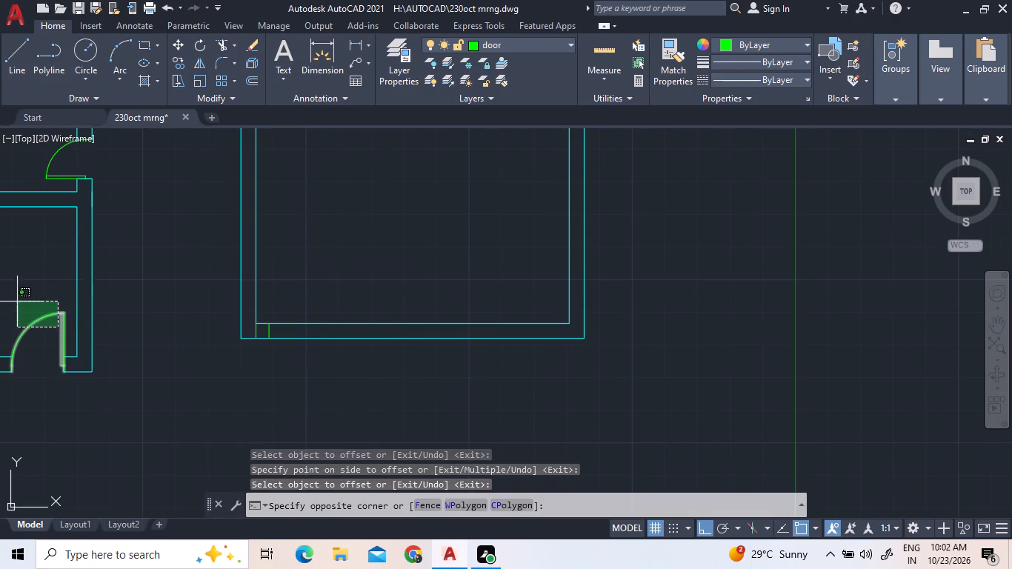
{"action": "left_click", "coordinate": [44, 350]}
{"action": "right_click", "coordinate": [396, 210]}
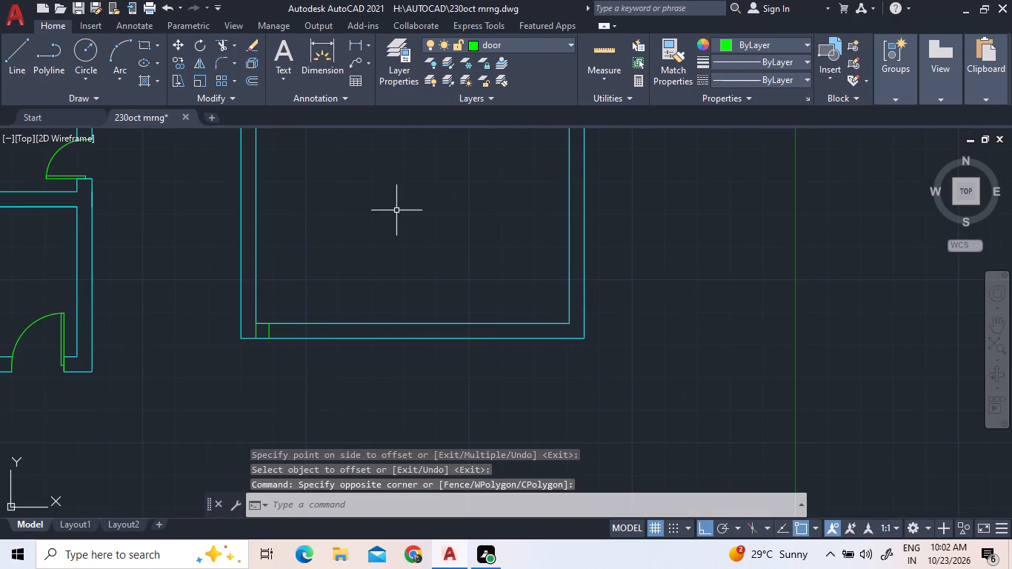
{"action": "left_click", "coordinate": [473, 233]}
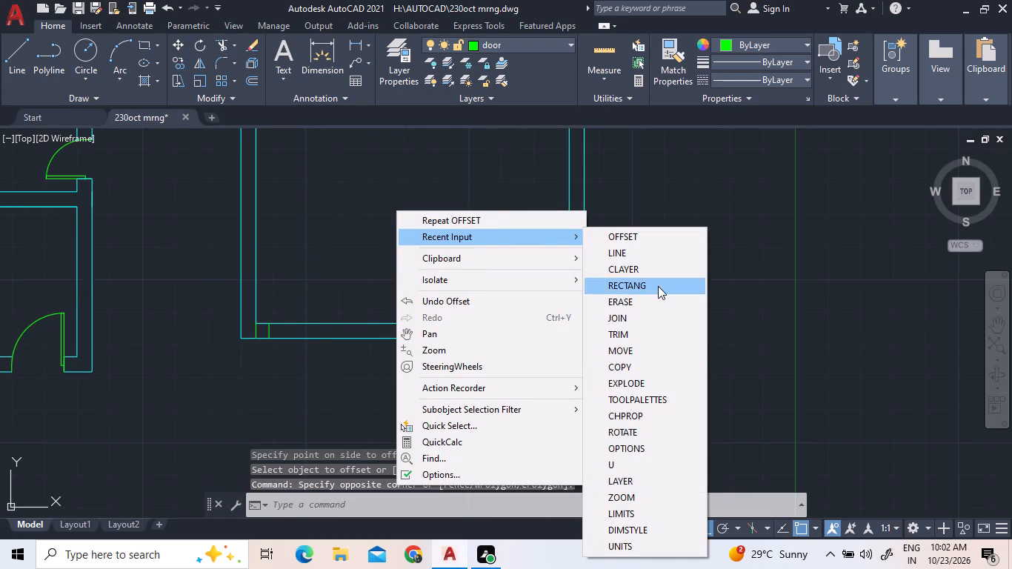
{"action": "left_click", "coordinate": [651, 404]}
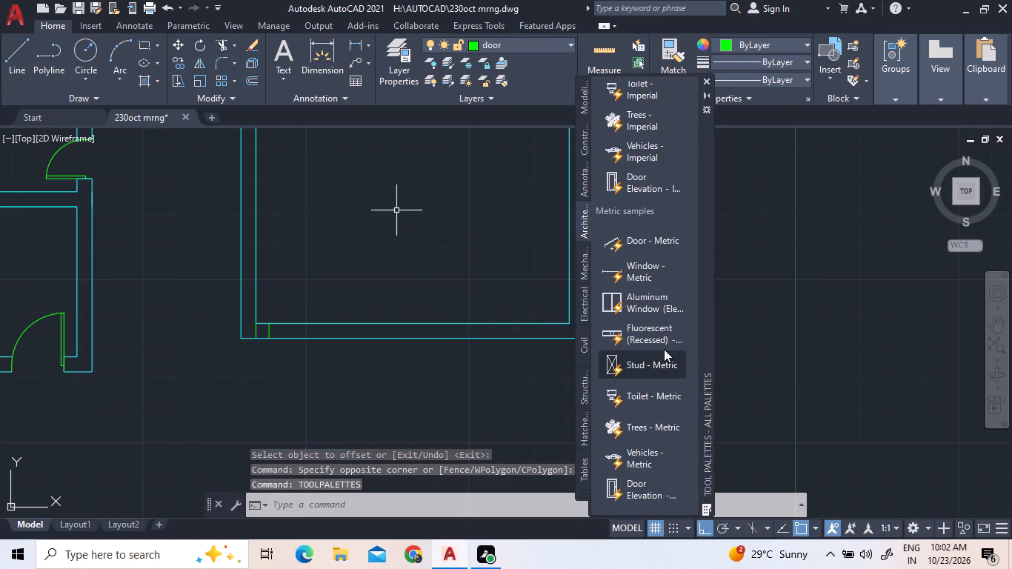
{"action": "left_click_drag", "start_coordinate": [645, 236], "coordinate": [507, 222]}
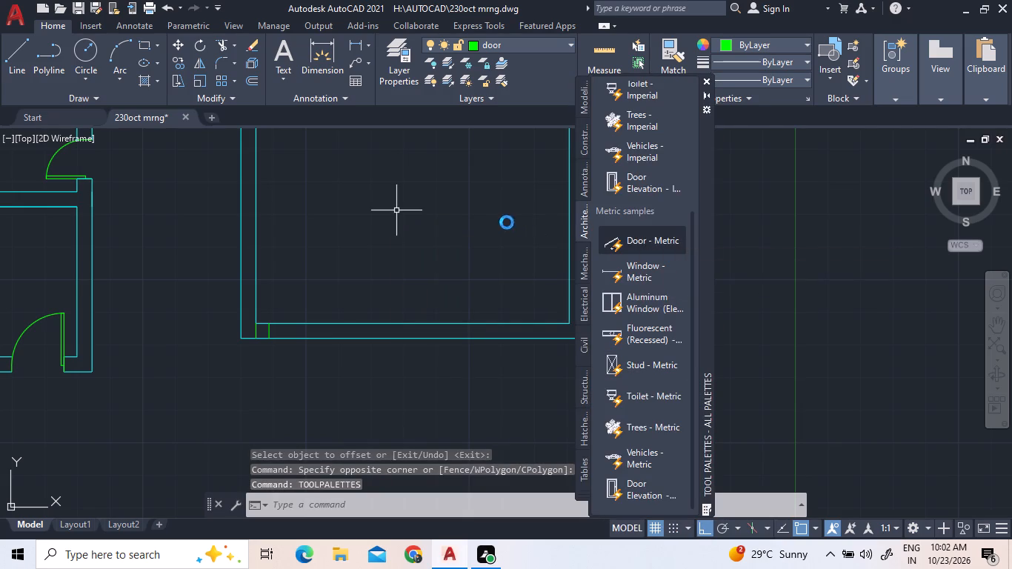
{"action": "left_click_drag", "start_coordinate": [507, 222], "coordinate": [455, 216]}
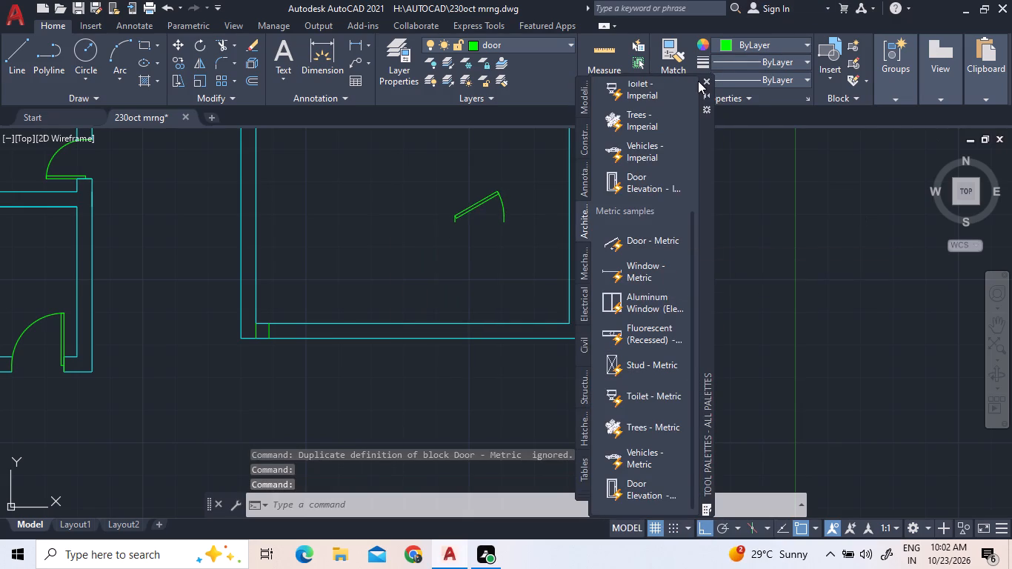
{"action": "left_click", "coordinate": [710, 80]}
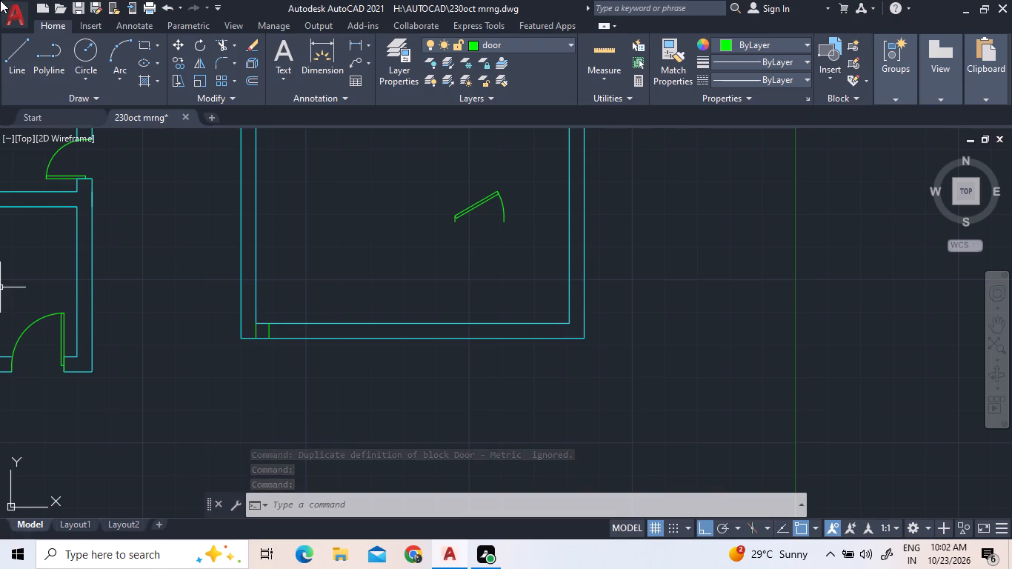
Set the new door block's opening angle to Open 90º.
{"action": "scroll", "coordinate": [536, 176], "scroll_direction": "up", "scroll_amount": 2}
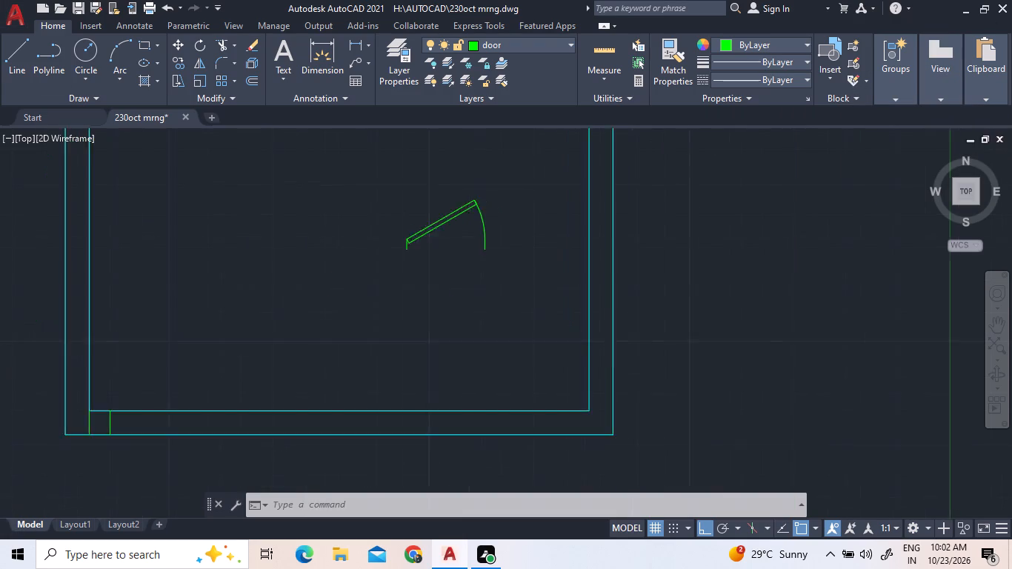
{"action": "scroll", "coordinate": [536, 176], "scroll_direction": "up", "scroll_amount": 1}
{"action": "left_click", "coordinate": [308, 322]}
{"action": "left_click", "coordinate": [274, 275]}
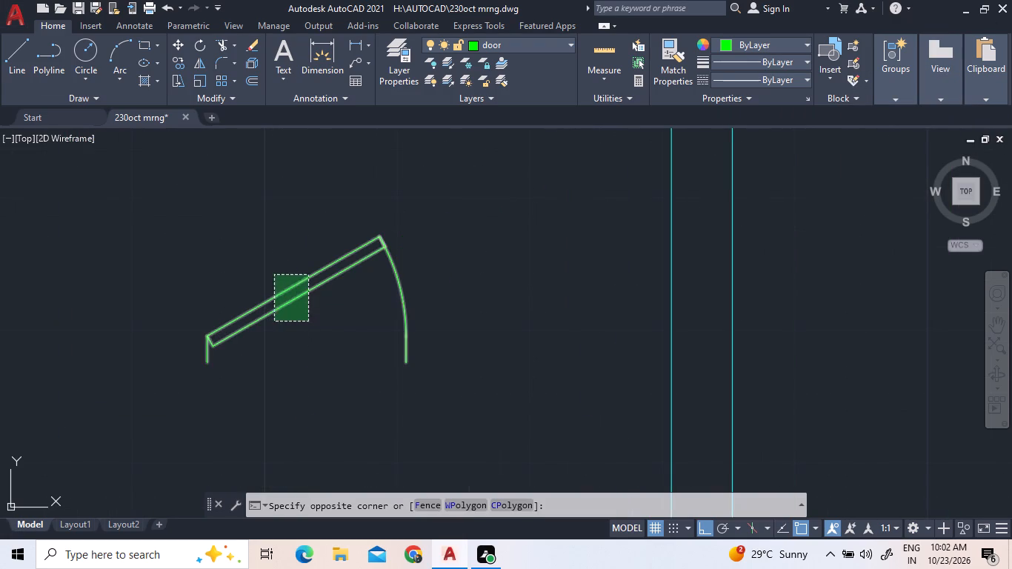
{"action": "left_click", "coordinate": [176, 236]}
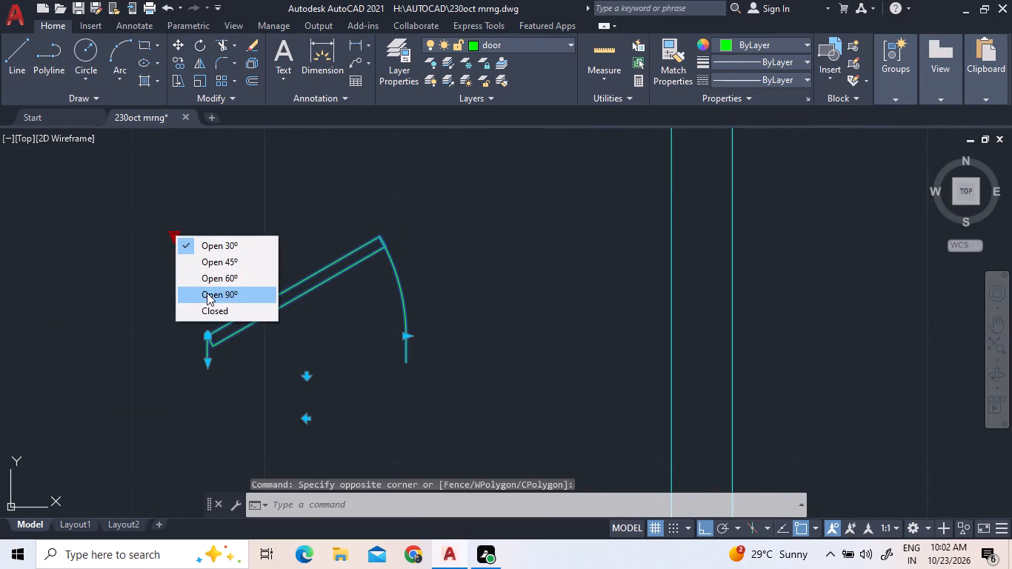
{"action": "left_click", "coordinate": [210, 293]}
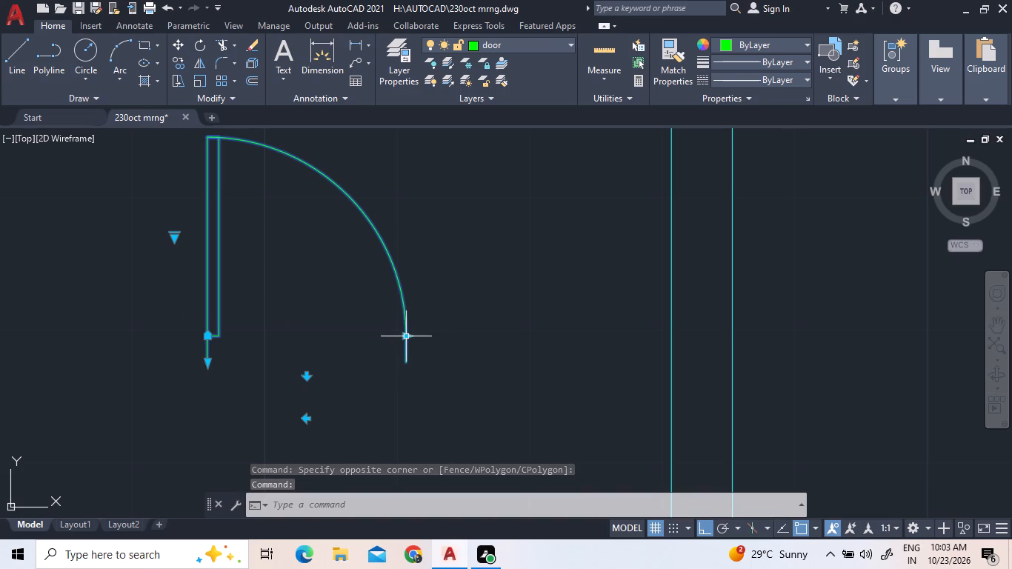
Stretch the new door block horizontally to a width of about 0.9.
{"action": "left_click", "coordinate": [407, 337]}
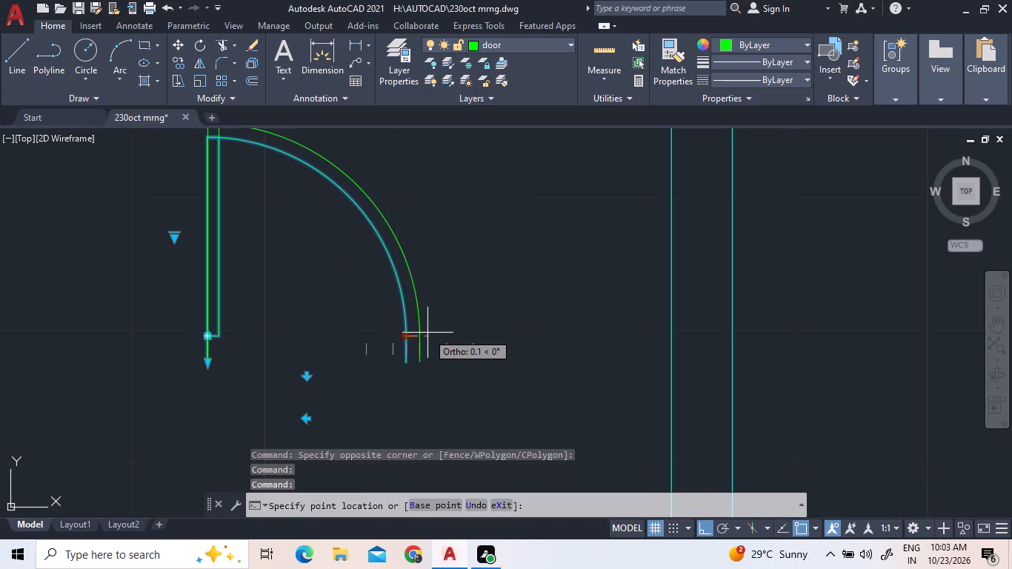
{"action": "left_click", "coordinate": [439, 330]}
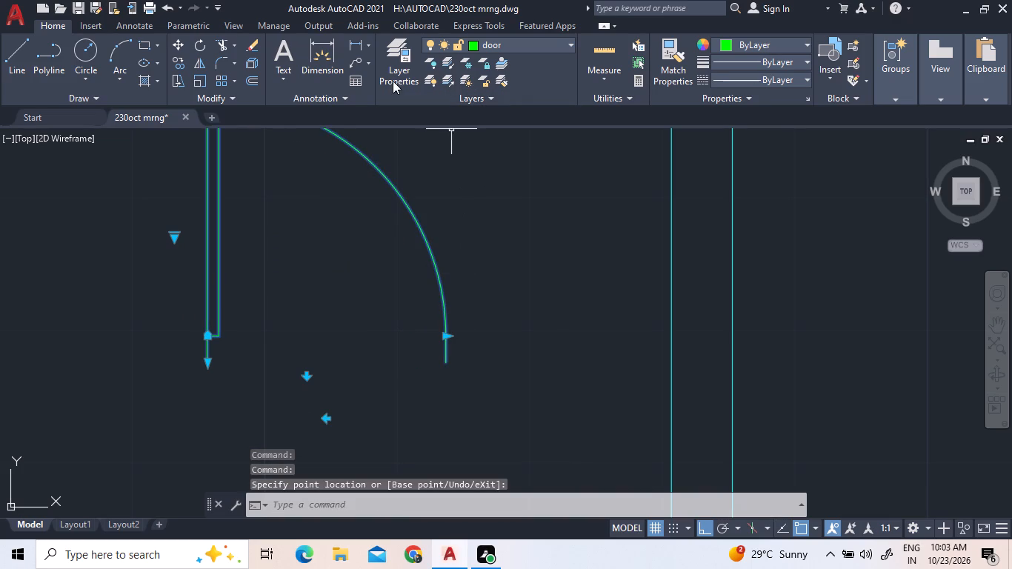
Measure the new door's width with the quick measure tool.
{"action": "left_click", "coordinate": [619, 50]}
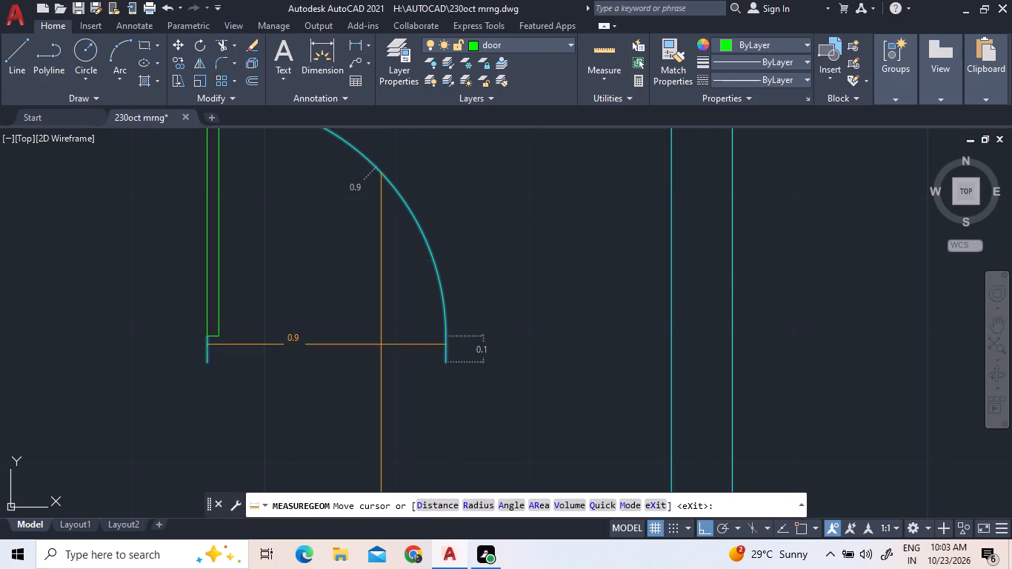
{"action": "scroll", "coordinate": [382, 355], "scroll_direction": "down", "scroll_amount": 1}
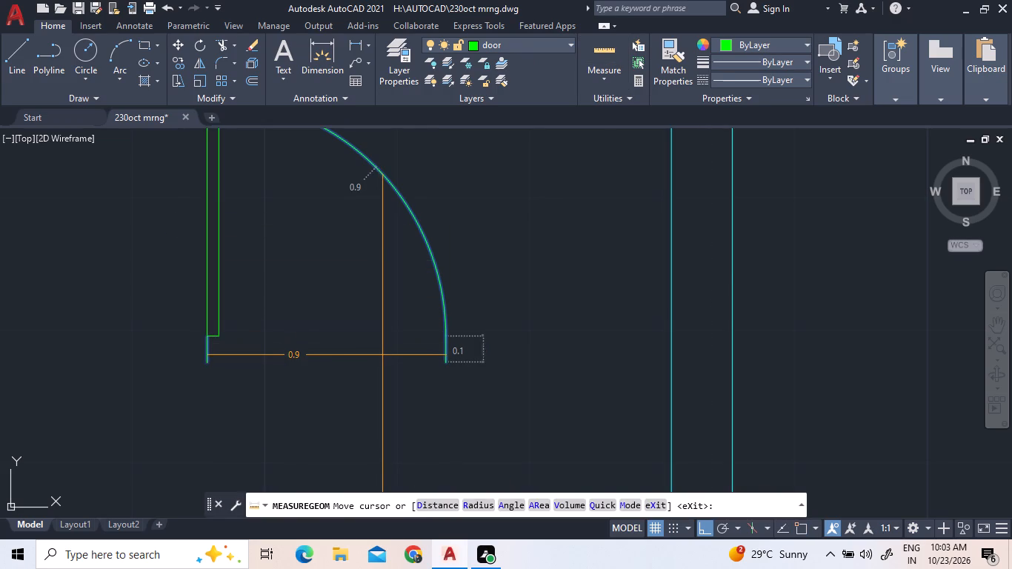
{"action": "scroll", "coordinate": [403, 353], "scroll_direction": "down", "scroll_amount": 4}
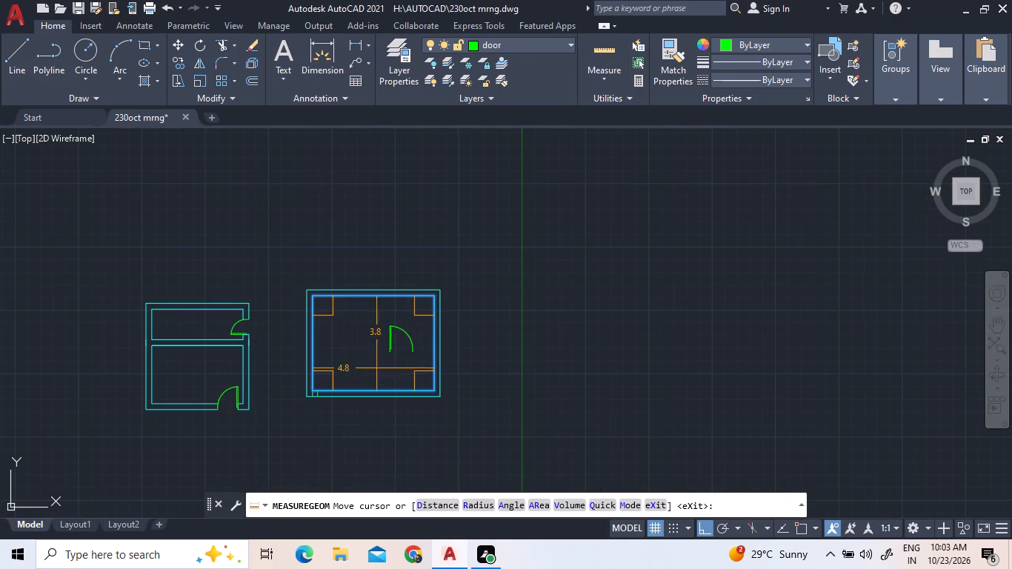
{"action": "right_click", "coordinate": [370, 351]}
{"action": "left_click", "coordinate": [408, 72]}
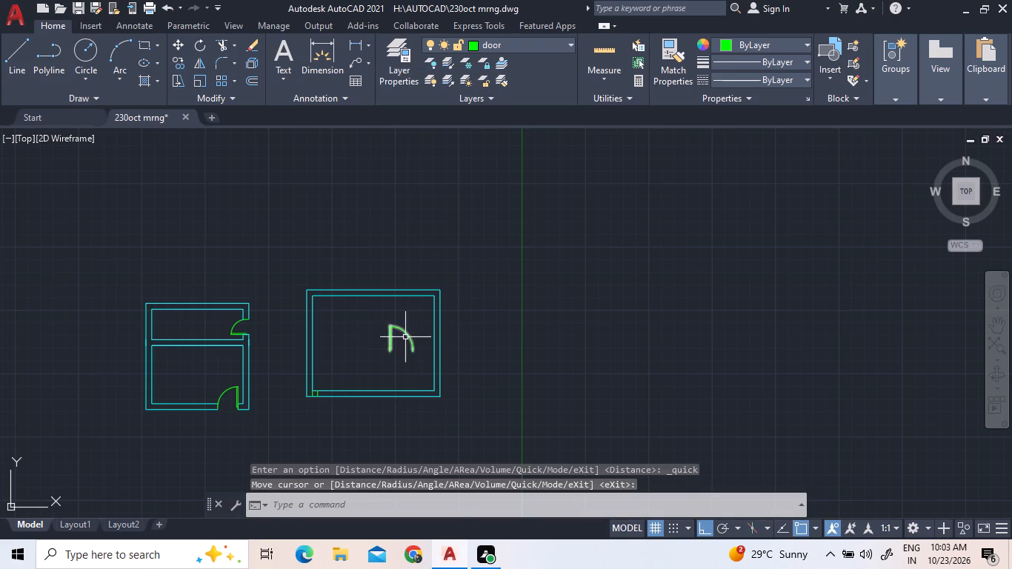
Move the door by its lower hinge-side end onto the bottom wall's outer line, near the offset green line.
{"action": "scroll", "coordinate": [391, 329], "scroll_direction": "up", "scroll_amount": 2}
{"action": "left_click", "coordinate": [393, 330]}
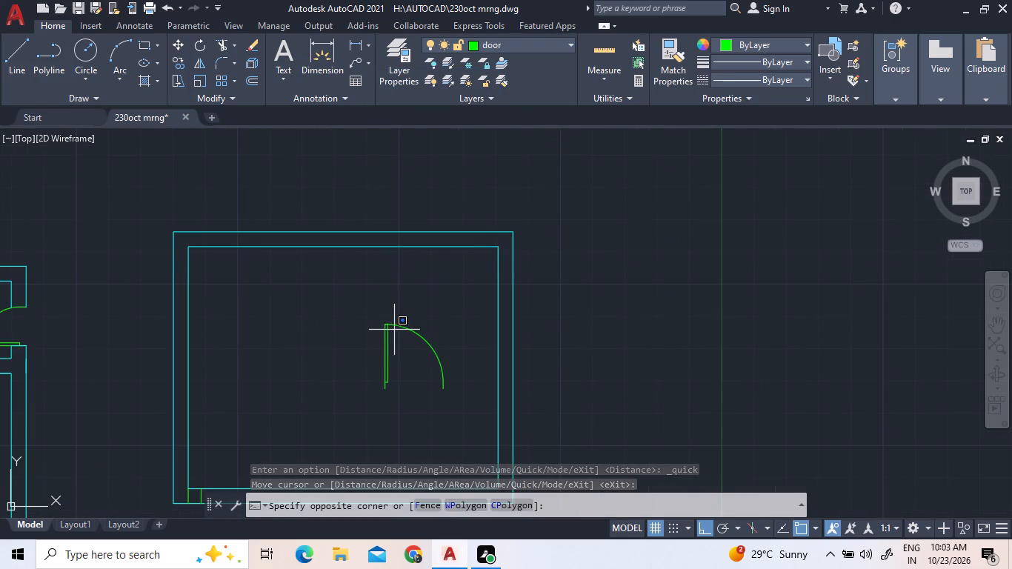
{"action": "left_click", "coordinate": [372, 313]}
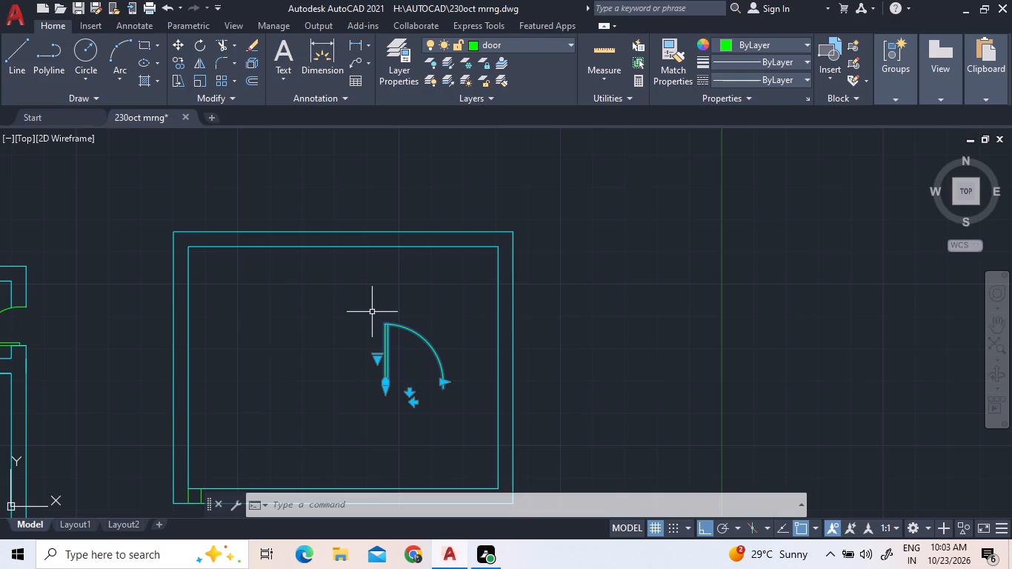
{"action": "right_click", "coordinate": [295, 299]}
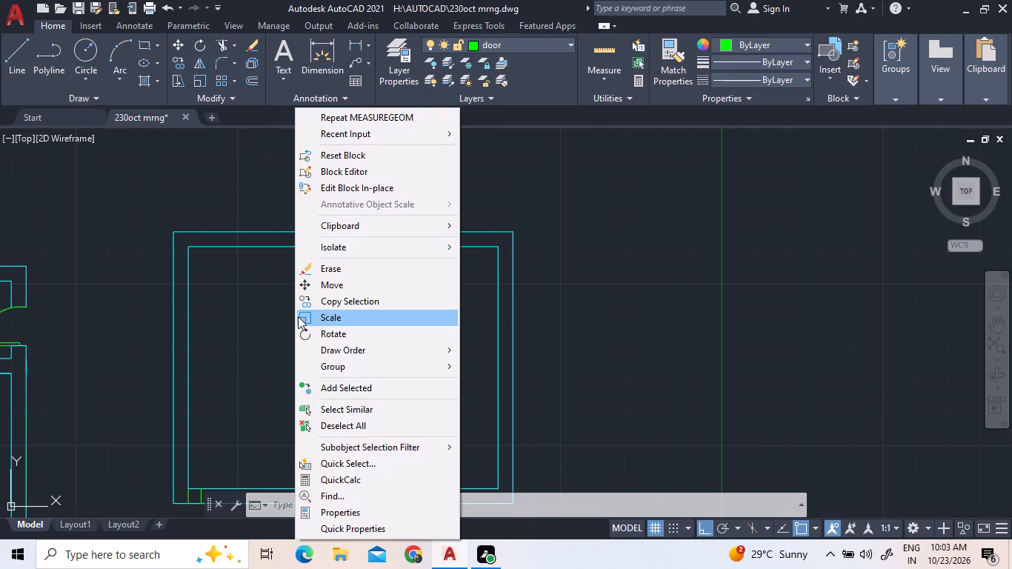
{"action": "left_click", "coordinate": [325, 290]}
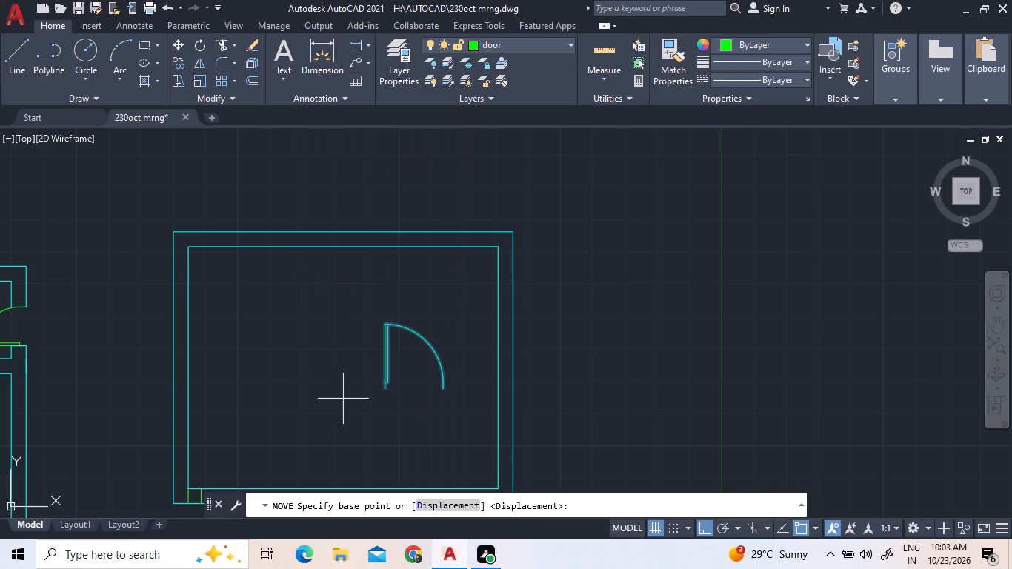
{"action": "scroll", "coordinate": [351, 411], "scroll_direction": "up", "scroll_amount": 4}
{"action": "left_click", "coordinate": [542, 273]}
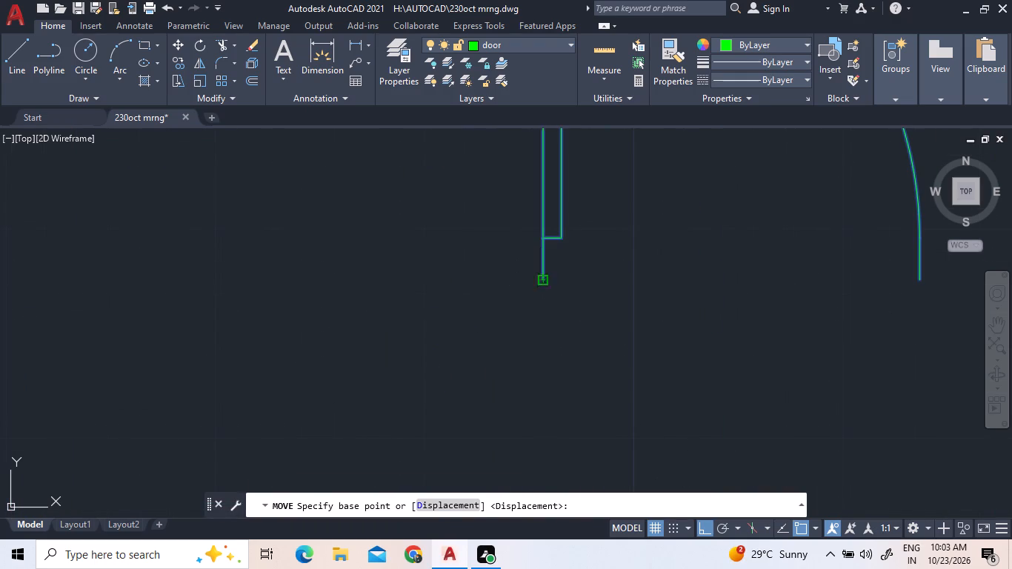
{"action": "scroll", "coordinate": [72, 354], "scroll_direction": "down", "scroll_amount": 4}
{"action": "scroll", "coordinate": [265, 351], "scroll_direction": "down", "scroll_amount": 3}
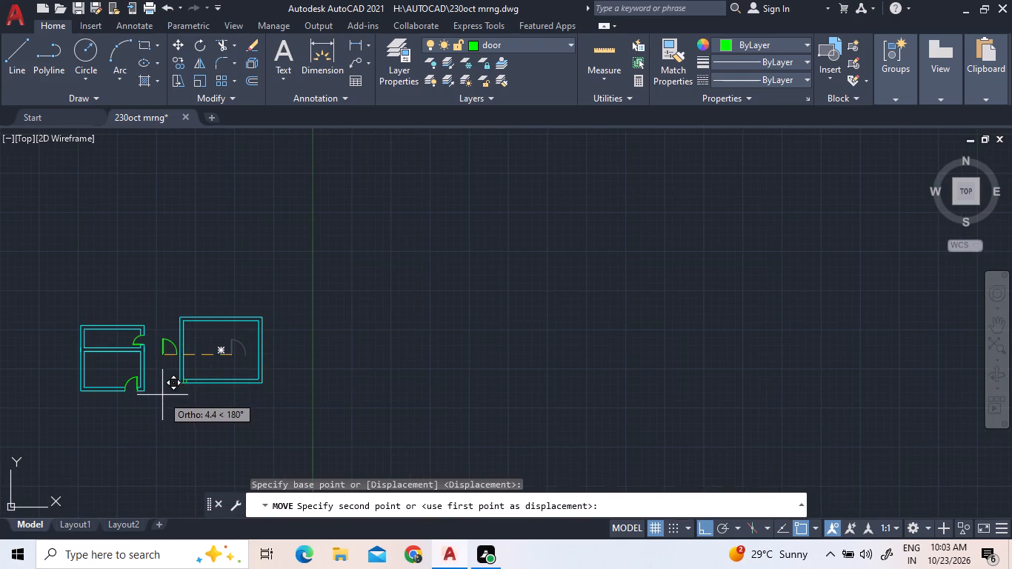
{"action": "scroll", "coordinate": [162, 393], "scroll_direction": "up", "scroll_amount": 3}
{"action": "scroll", "coordinate": [222, 358], "scroll_direction": "up", "scroll_amount": 4}
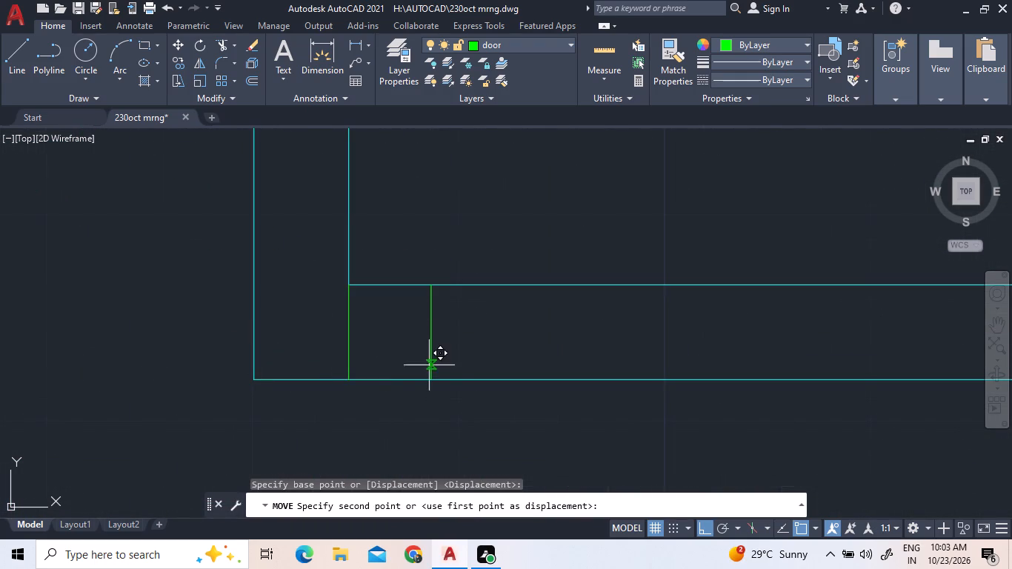
{"action": "left_click", "coordinate": [440, 375]}
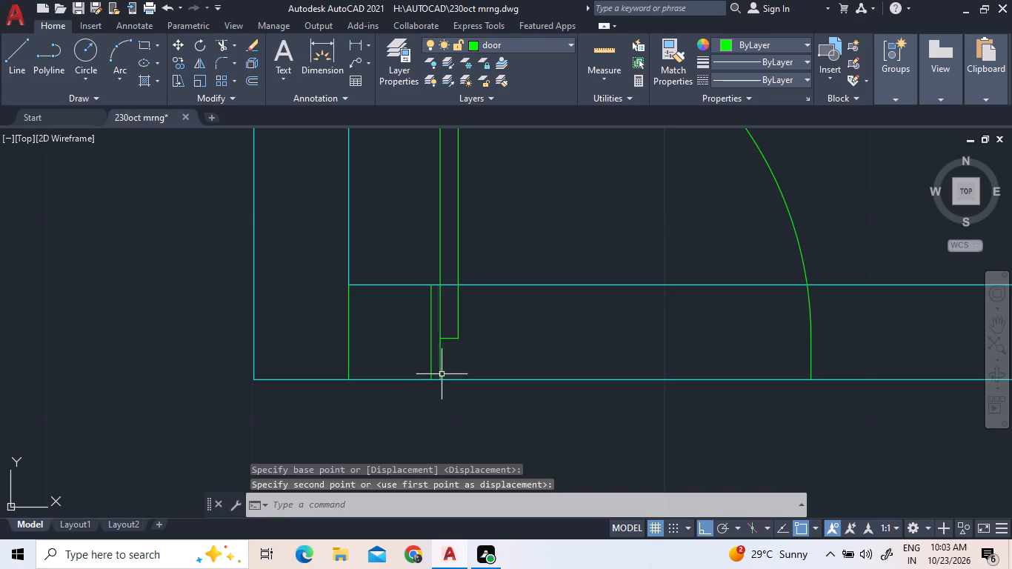
Move the door again so its lower hinge-side end meets the bottom end of the offset green line.
{"action": "left_click", "coordinate": [501, 349]}
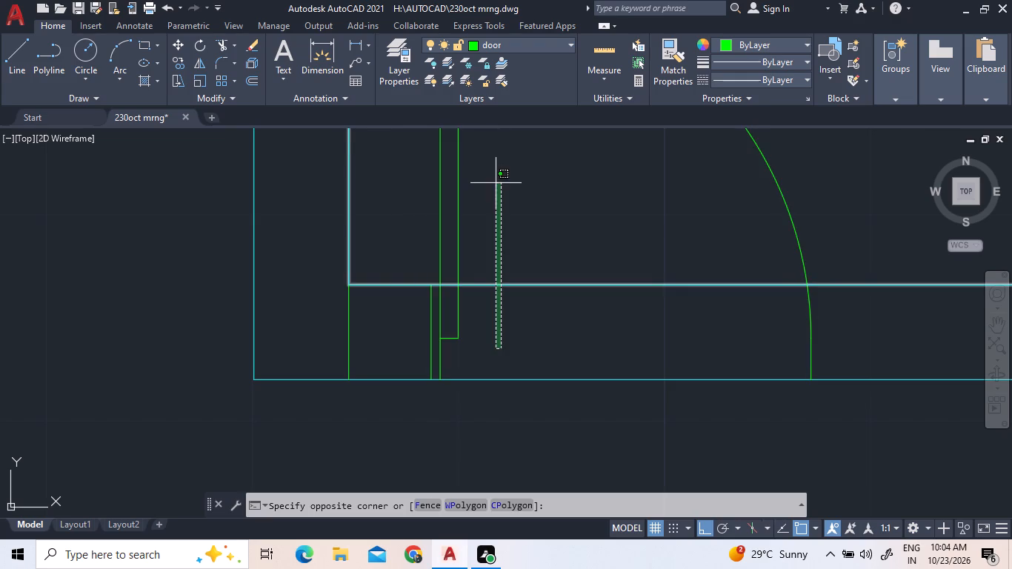
{"action": "left_click", "coordinate": [450, 318]}
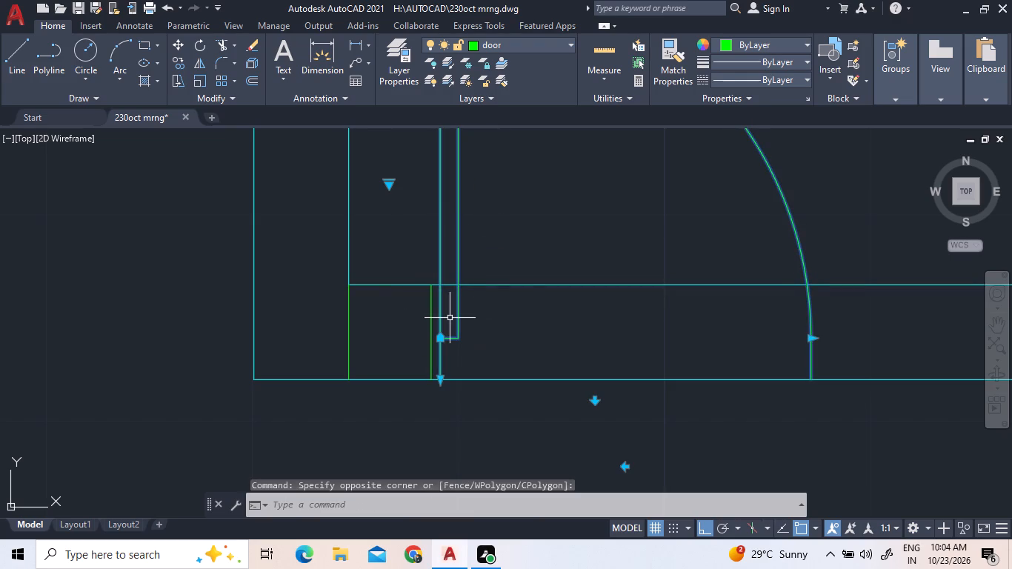
{"action": "right_click", "coordinate": [405, 419]}
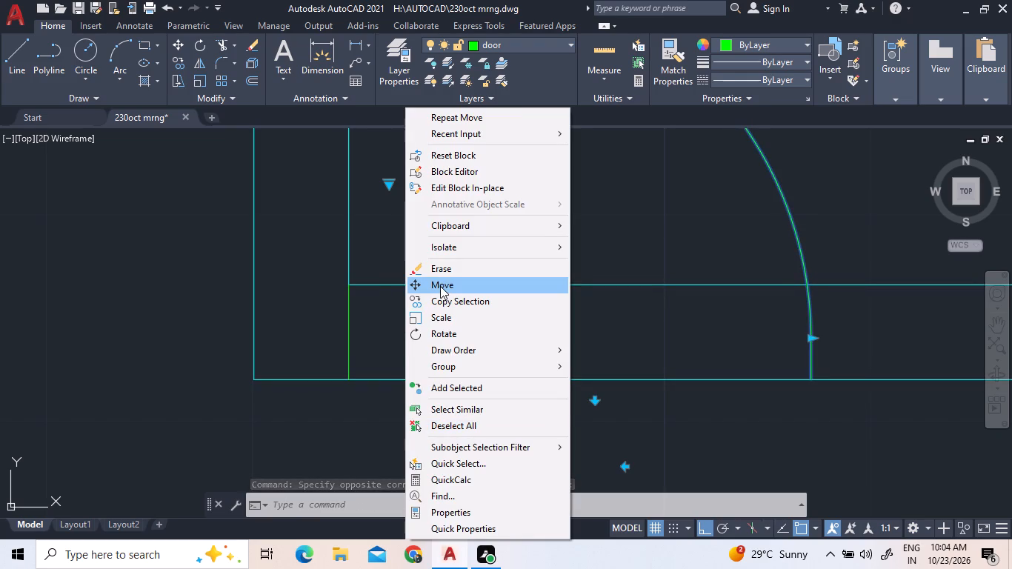
{"action": "left_click", "coordinate": [440, 286]}
{"action": "scroll", "coordinate": [432, 345], "scroll_direction": "up", "scroll_amount": 2}
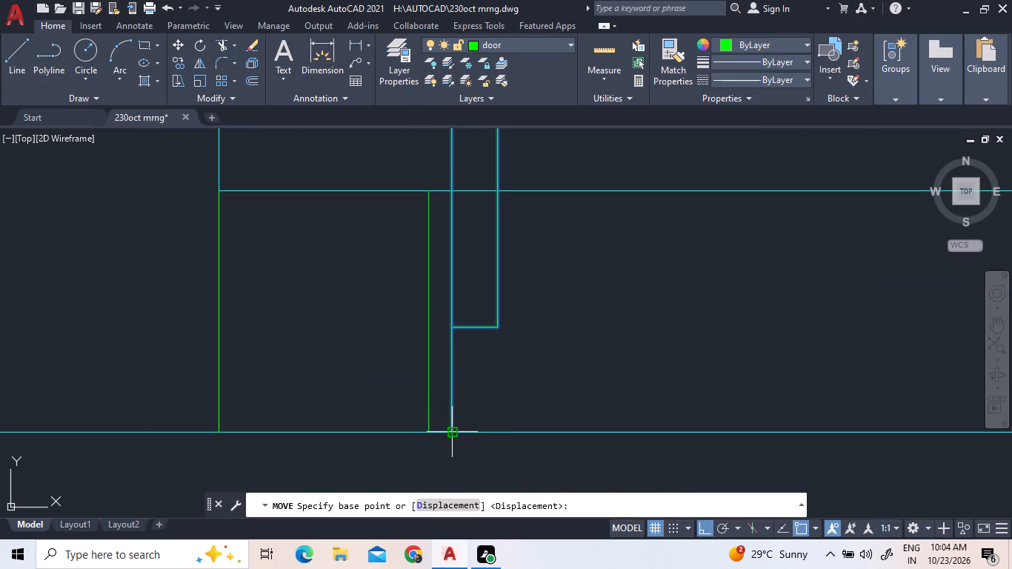
{"action": "left_click", "coordinate": [453, 435]}
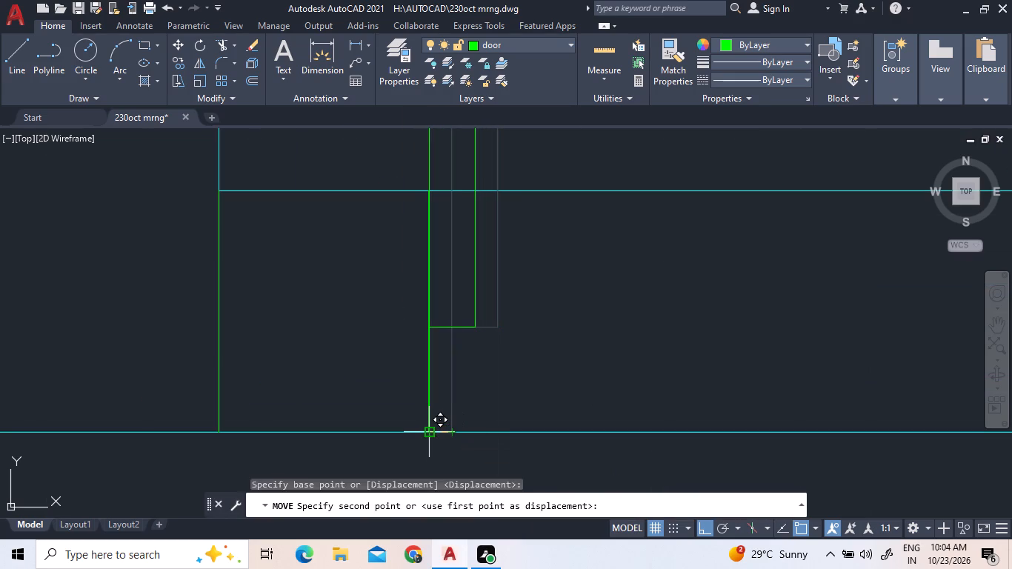
{"action": "left_click", "coordinate": [426, 437]}
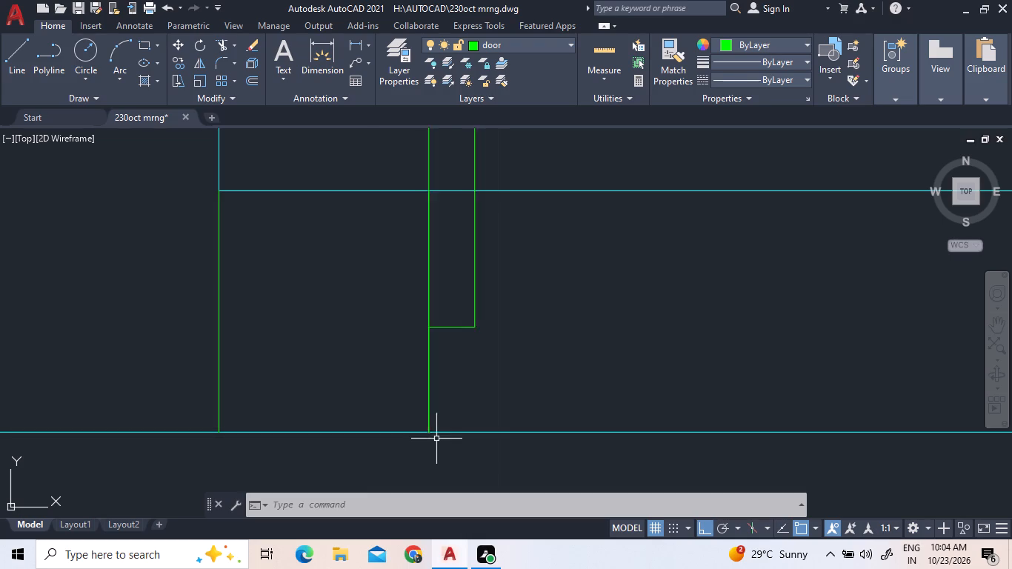
Trim away the green guide line at the inner corner and both bottom wall lines across the door opening.
{"action": "scroll", "coordinate": [436, 439], "scroll_direction": "down", "scroll_amount": 4}
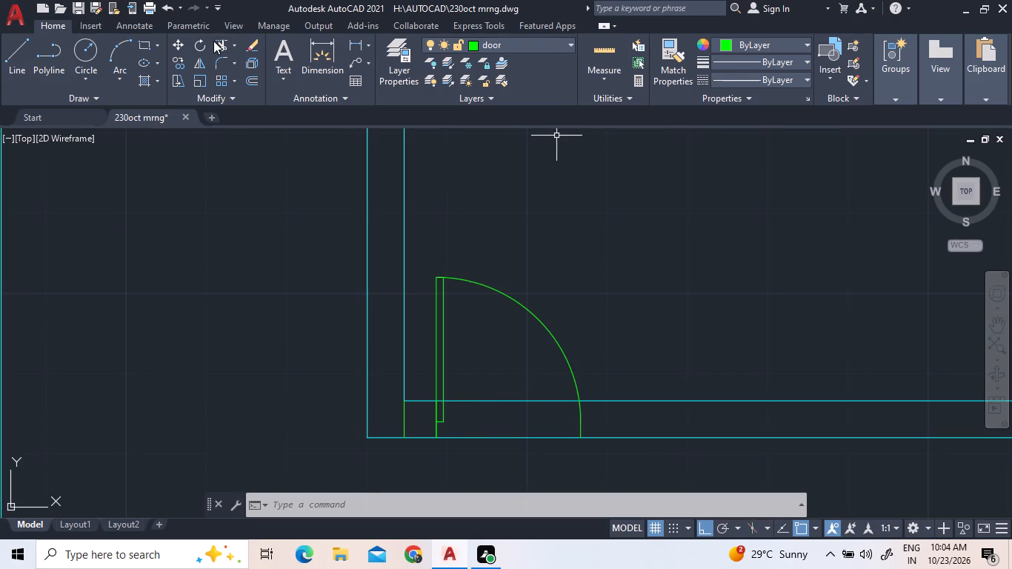
{"action": "left_click", "coordinate": [221, 42]}
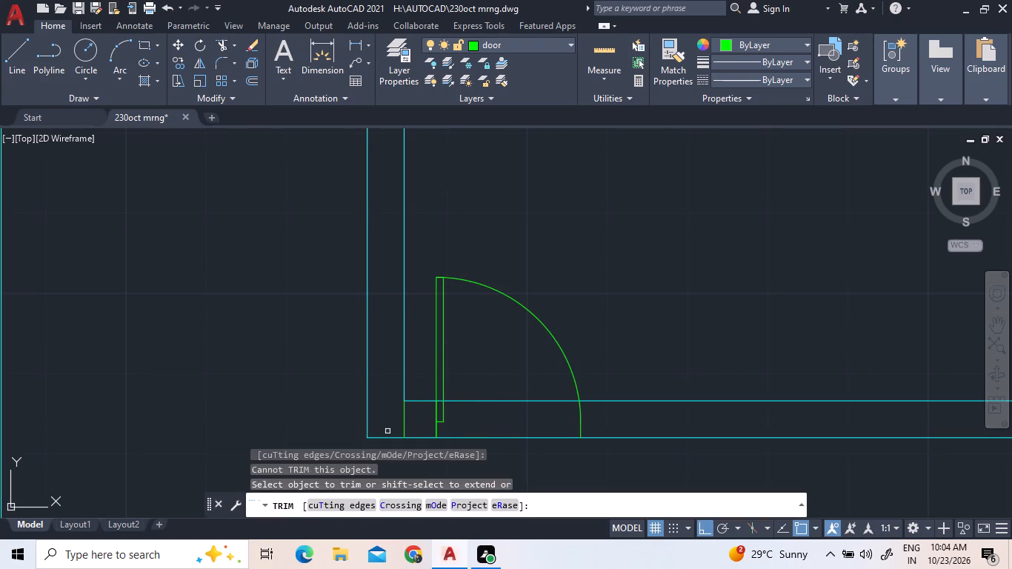
{"action": "left_click", "coordinate": [404, 416]}
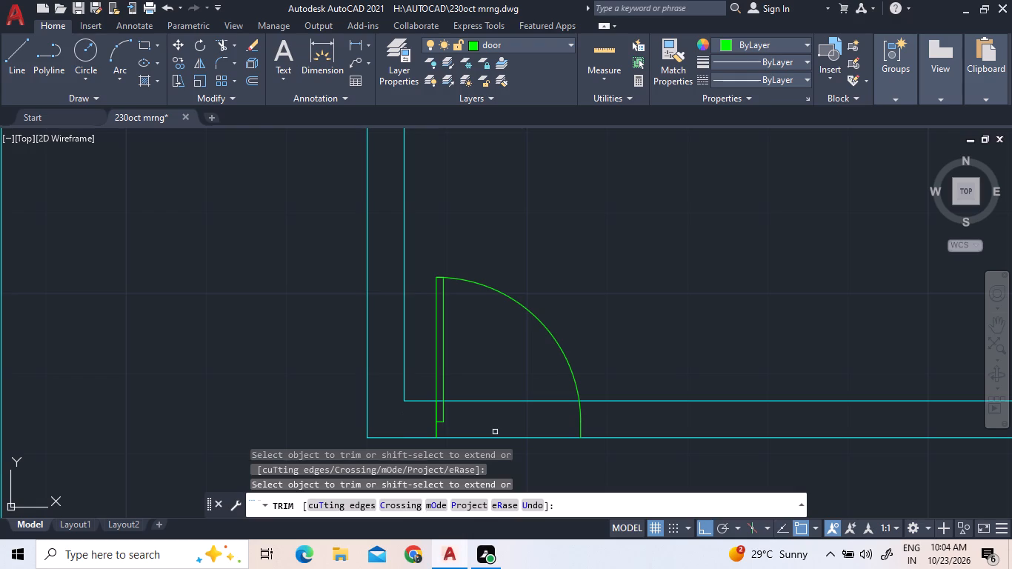
{"action": "left_click", "coordinate": [496, 430]}
{"action": "left_click", "coordinate": [502, 384]}
{"action": "left_click", "coordinate": [505, 462]}
{"action": "left_click", "coordinate": [518, 389]}
{"action": "scroll", "coordinate": [522, 385], "scroll_direction": "down", "scroll_amount": 2}
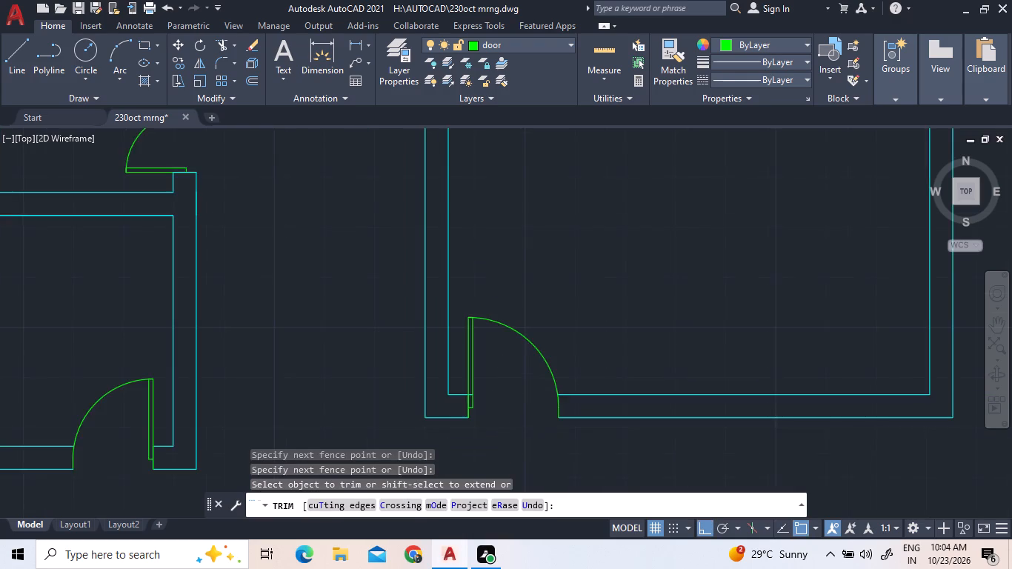
Trim the leftover inner bottom wall line where it crosses the new door's leaf, and finish trimming.
{"action": "right_click", "coordinate": [586, 347]}
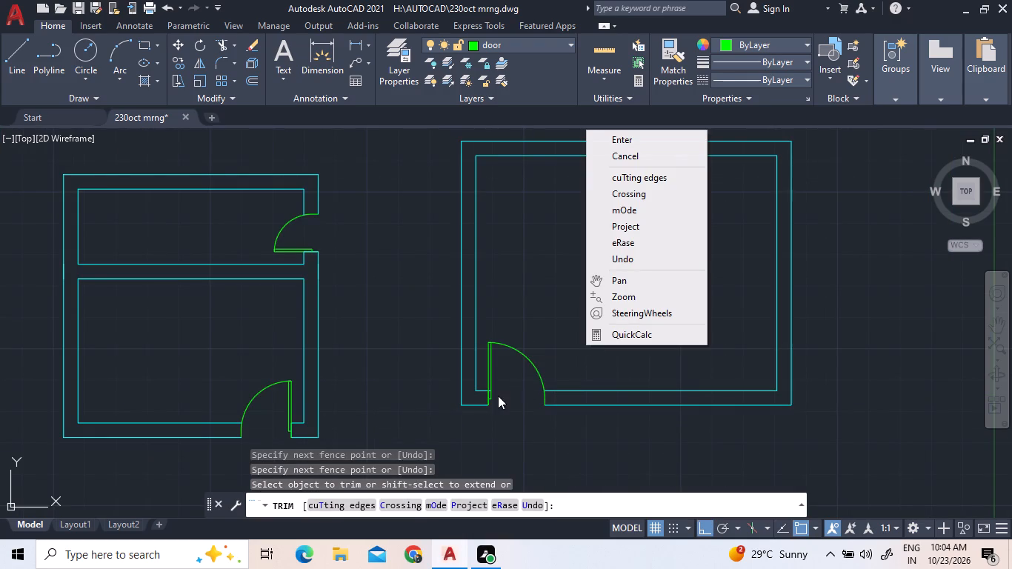
{"action": "scroll", "coordinate": [498, 396], "scroll_direction": "up", "scroll_amount": 3}
{"action": "left_click", "coordinate": [493, 293]}
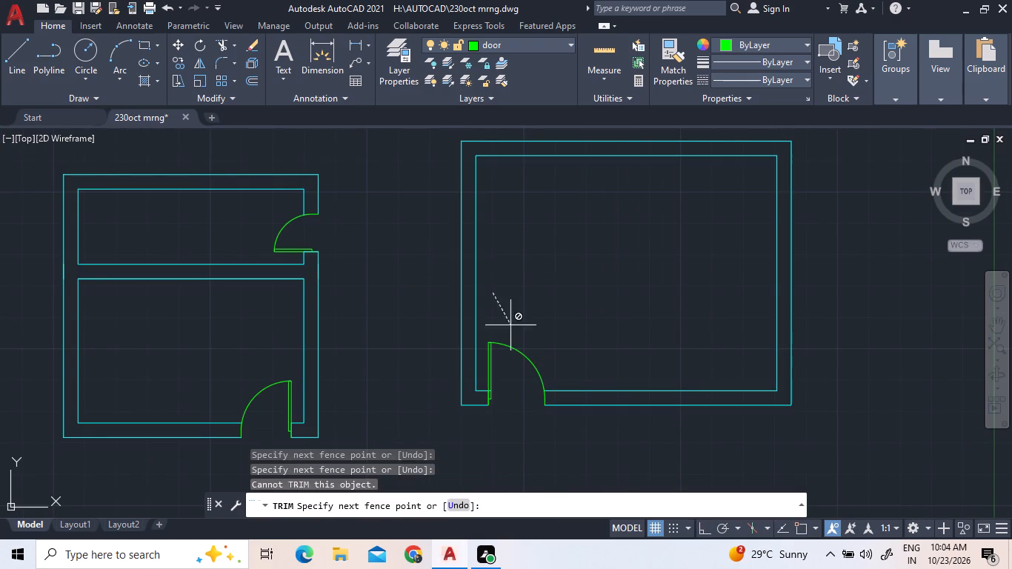
{"action": "left_click", "coordinate": [515, 311]}
{"action": "scroll", "coordinate": [474, 391], "scroll_direction": "up", "scroll_amount": 4}
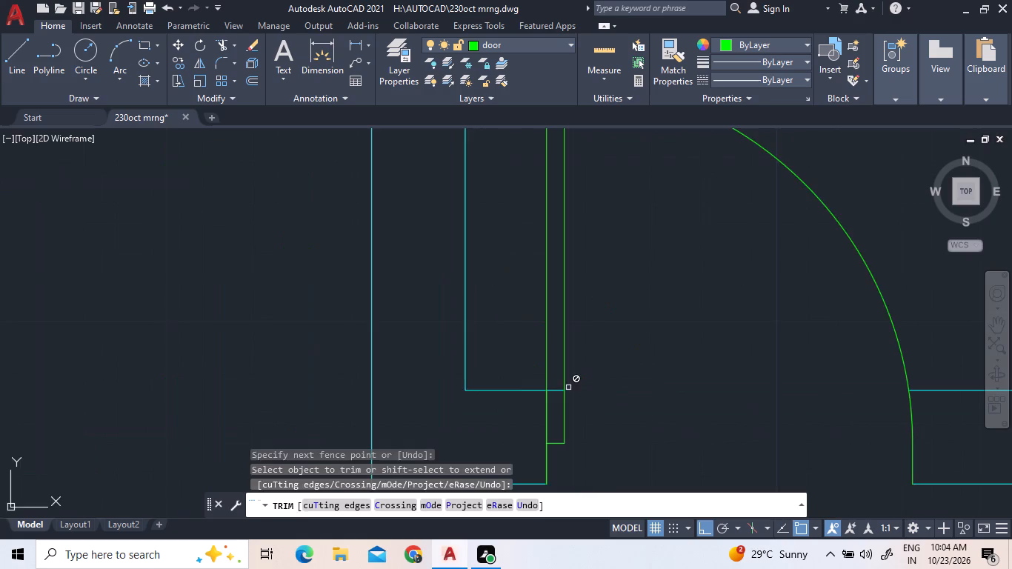
{"action": "scroll", "coordinate": [568, 387], "scroll_direction": "up", "scroll_amount": 4}
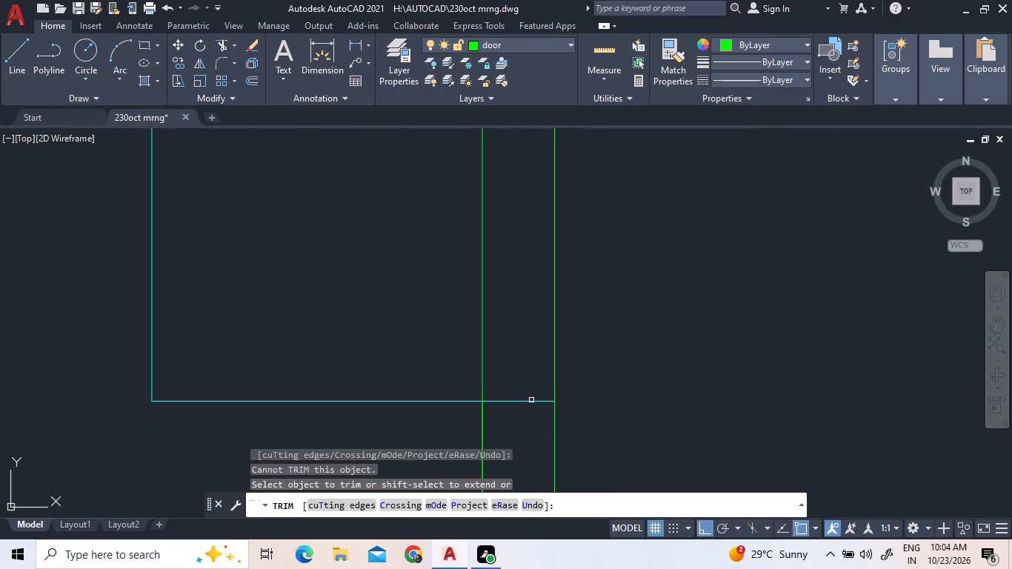
{"action": "left_click", "coordinate": [531, 400]}
{"action": "scroll", "coordinate": [570, 361], "scroll_direction": "down", "scroll_amount": 8}
{"action": "right_click", "coordinate": [702, 316]}
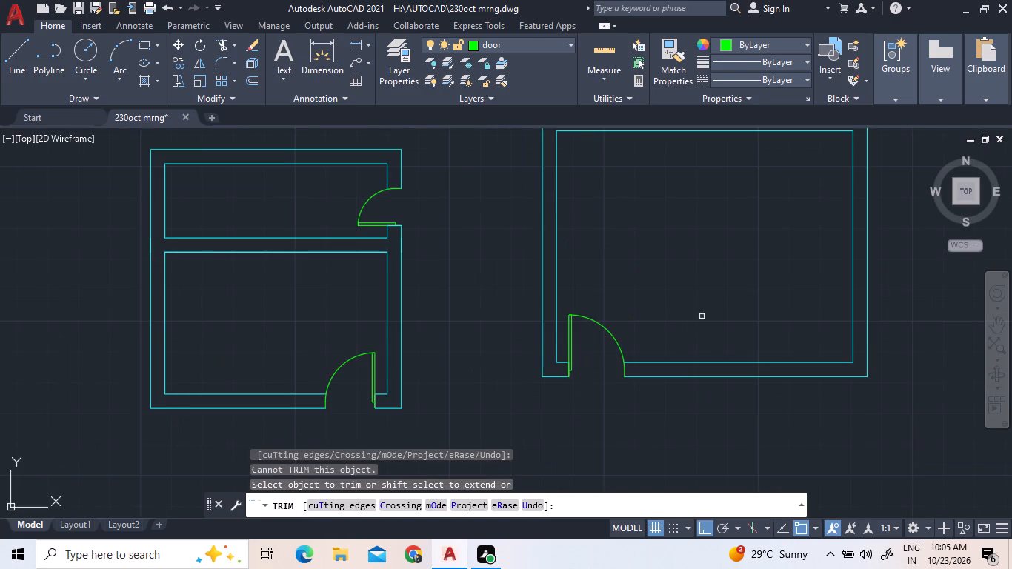
{"action": "left_click", "coordinate": [716, 319]}
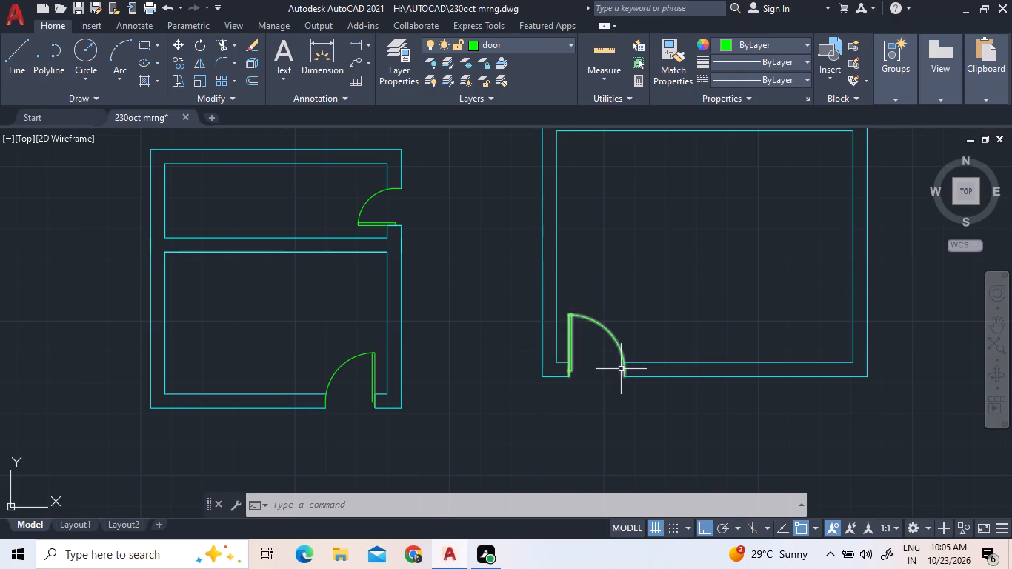
Explode the outer wall outline of the new room into separate lines.
{"action": "scroll", "coordinate": [619, 367], "scroll_direction": "down", "scroll_amount": 2}
{"action": "scroll", "coordinate": [597, 316], "scroll_direction": "up", "scroll_amount": 3}
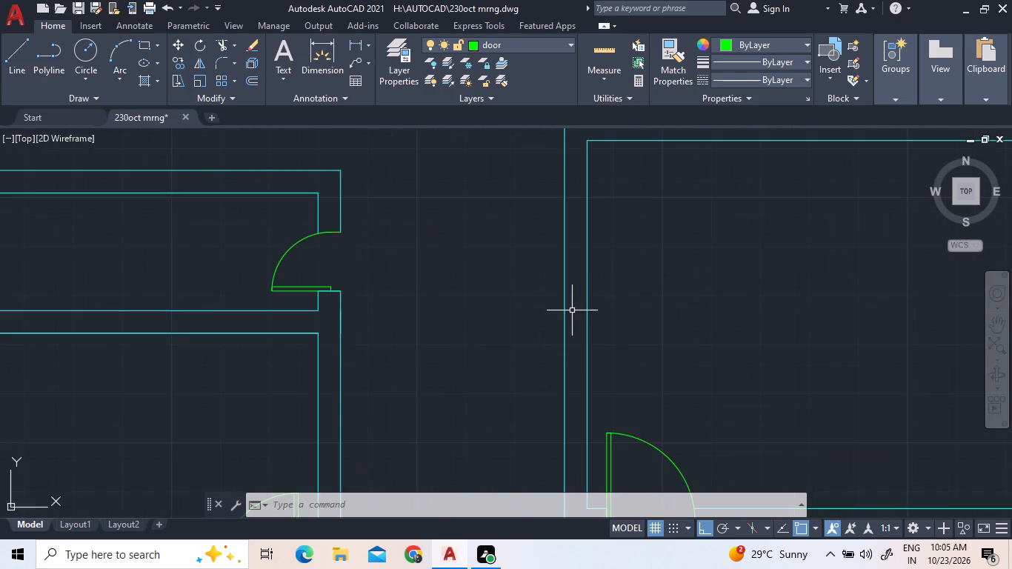
{"action": "left_click", "coordinate": [570, 302]}
{"action": "left_click", "coordinate": [525, 269]}
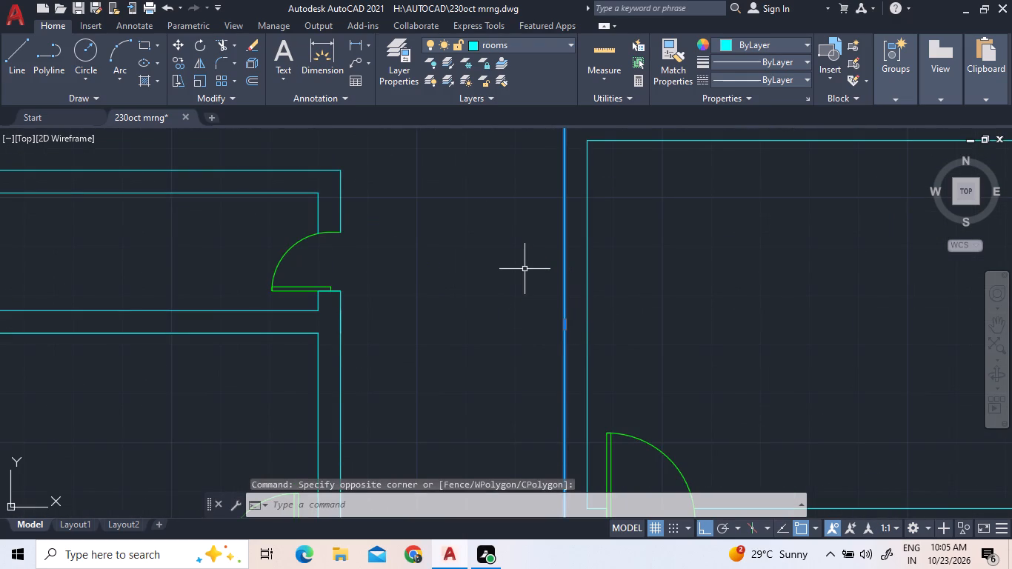
{"action": "scroll", "coordinate": [524, 267], "scroll_direction": "down", "scroll_amount": 4}
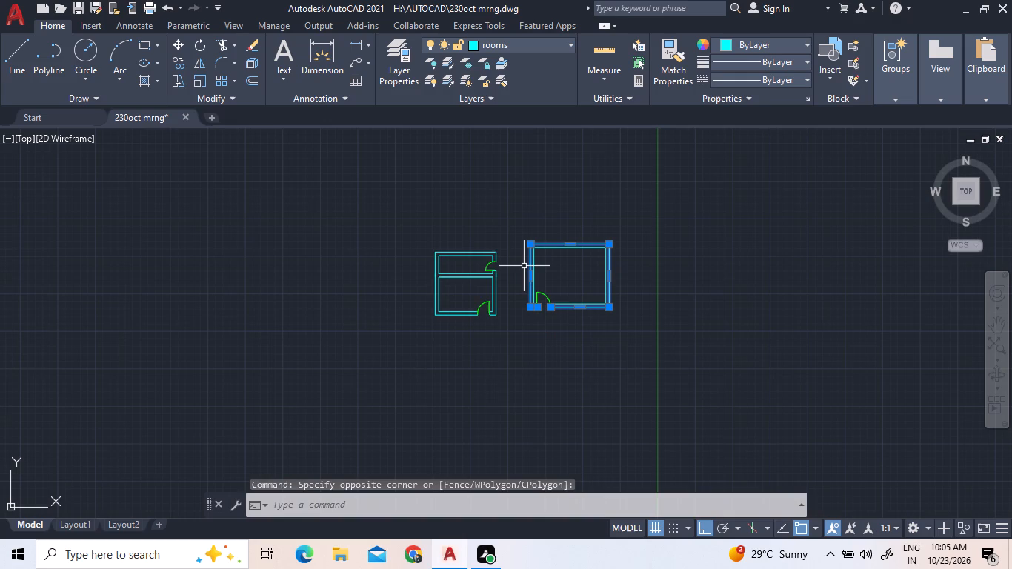
{"action": "type", "text": "x"}
{"action": "key", "text": "space"}
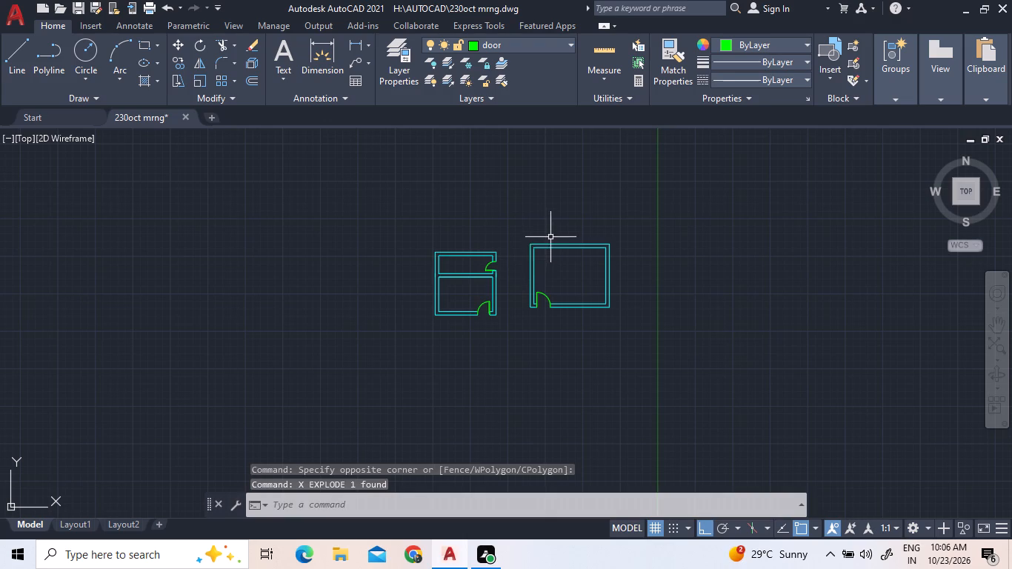
Erase the new room's outer left wall line, on the side facing the combined rooms.
{"action": "scroll", "coordinate": [551, 236], "scroll_direction": "up", "scroll_amount": 3}
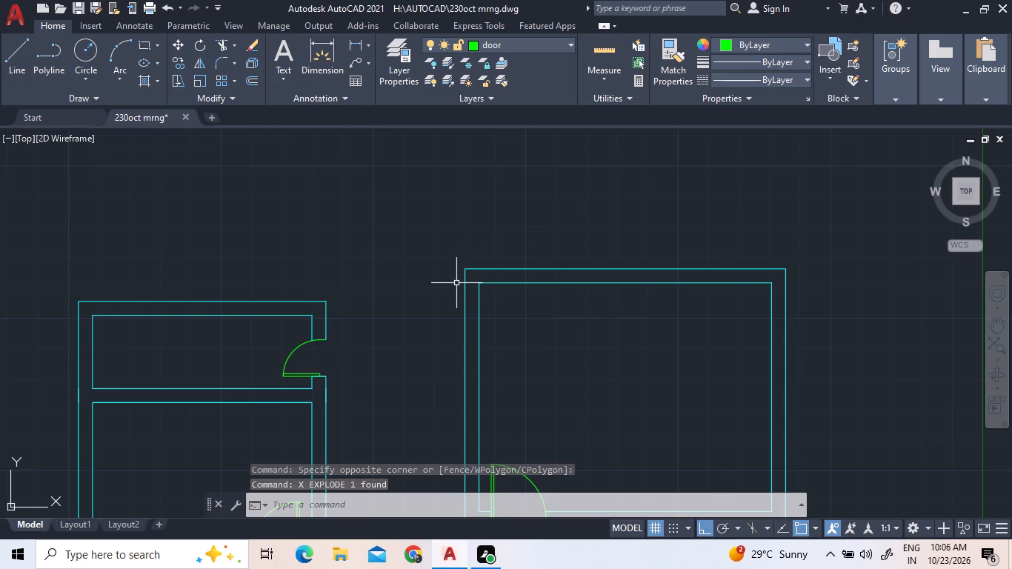
{"action": "left_click", "coordinate": [467, 291]}
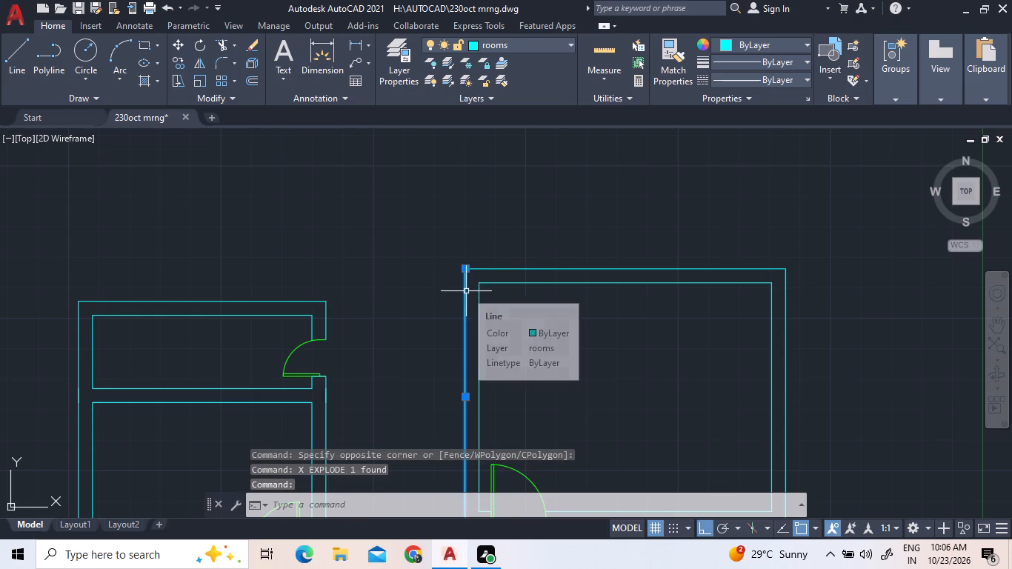
{"action": "key", "text": "Delete"}
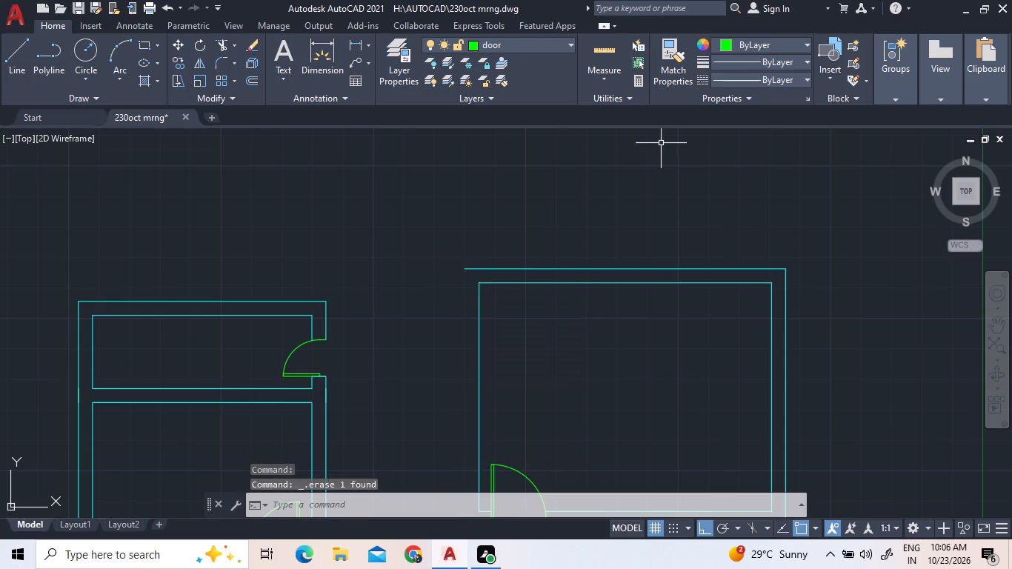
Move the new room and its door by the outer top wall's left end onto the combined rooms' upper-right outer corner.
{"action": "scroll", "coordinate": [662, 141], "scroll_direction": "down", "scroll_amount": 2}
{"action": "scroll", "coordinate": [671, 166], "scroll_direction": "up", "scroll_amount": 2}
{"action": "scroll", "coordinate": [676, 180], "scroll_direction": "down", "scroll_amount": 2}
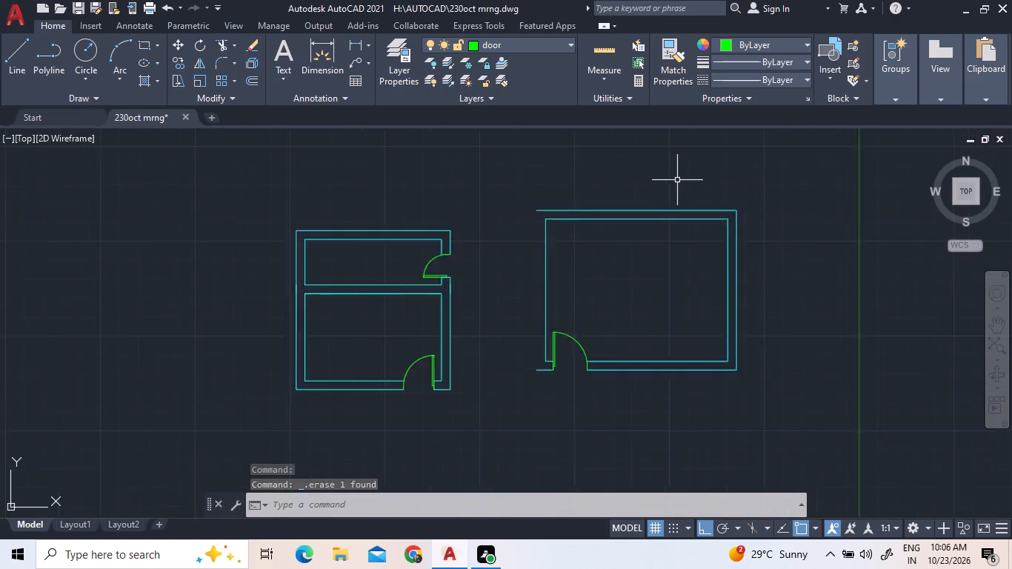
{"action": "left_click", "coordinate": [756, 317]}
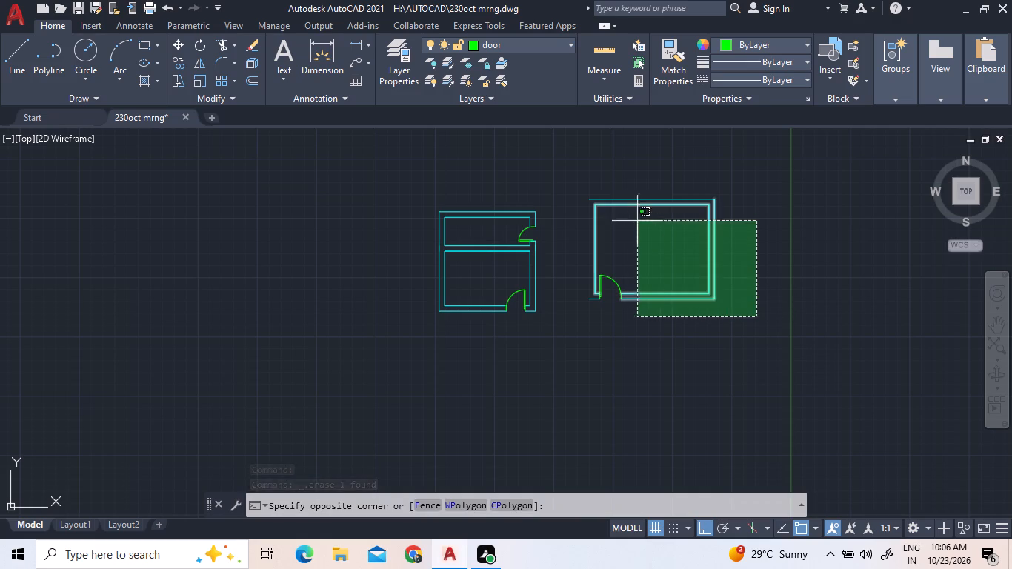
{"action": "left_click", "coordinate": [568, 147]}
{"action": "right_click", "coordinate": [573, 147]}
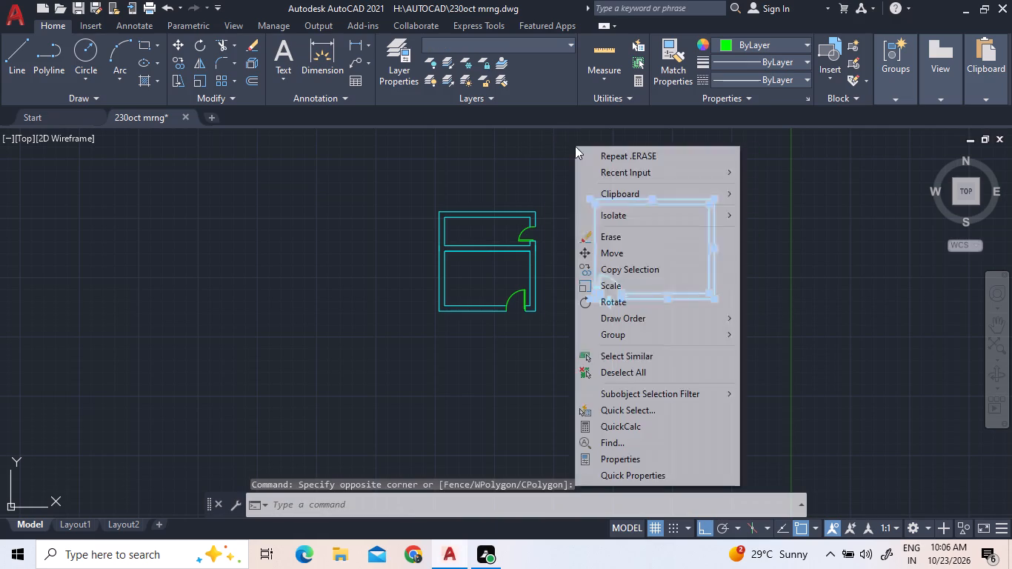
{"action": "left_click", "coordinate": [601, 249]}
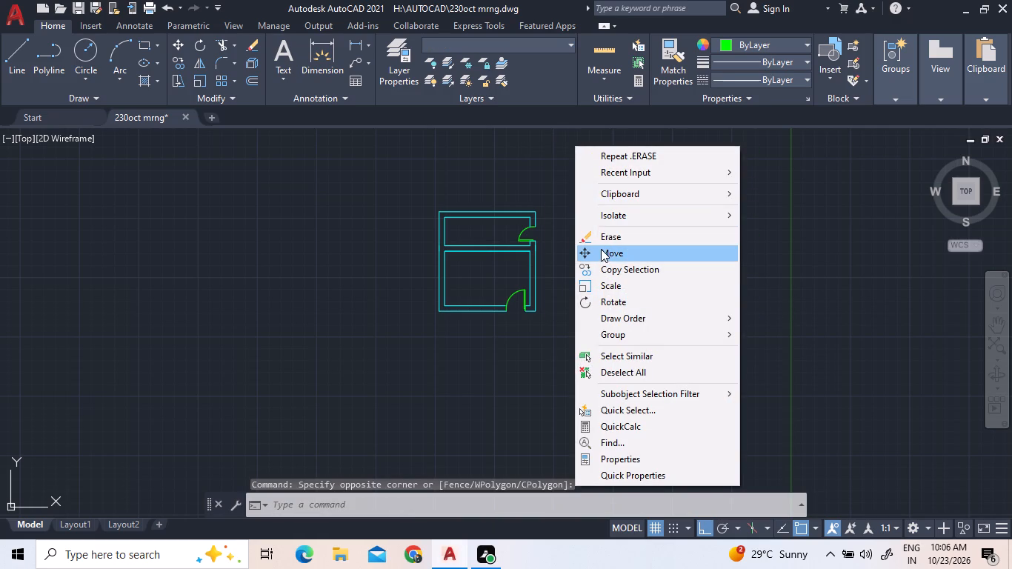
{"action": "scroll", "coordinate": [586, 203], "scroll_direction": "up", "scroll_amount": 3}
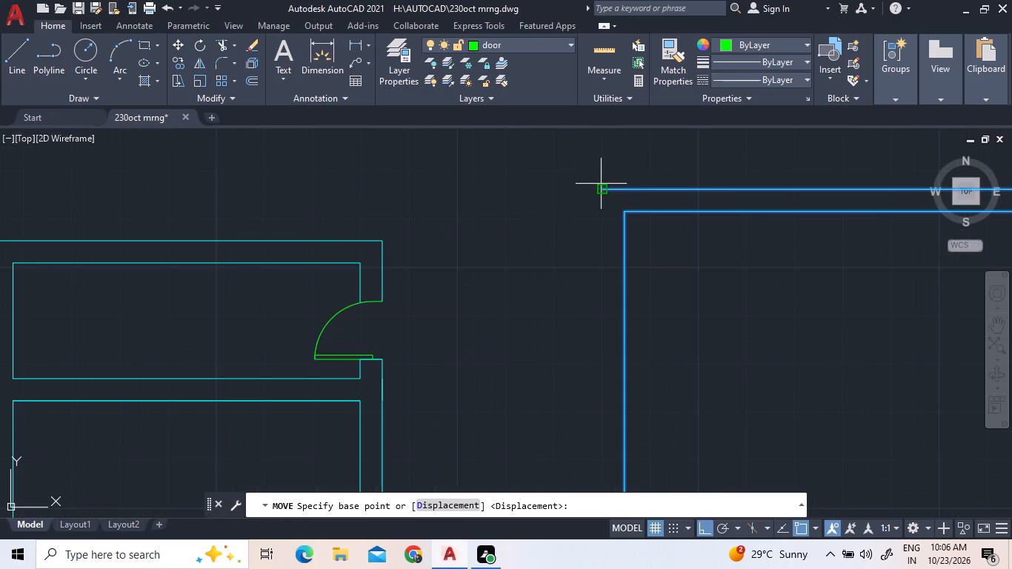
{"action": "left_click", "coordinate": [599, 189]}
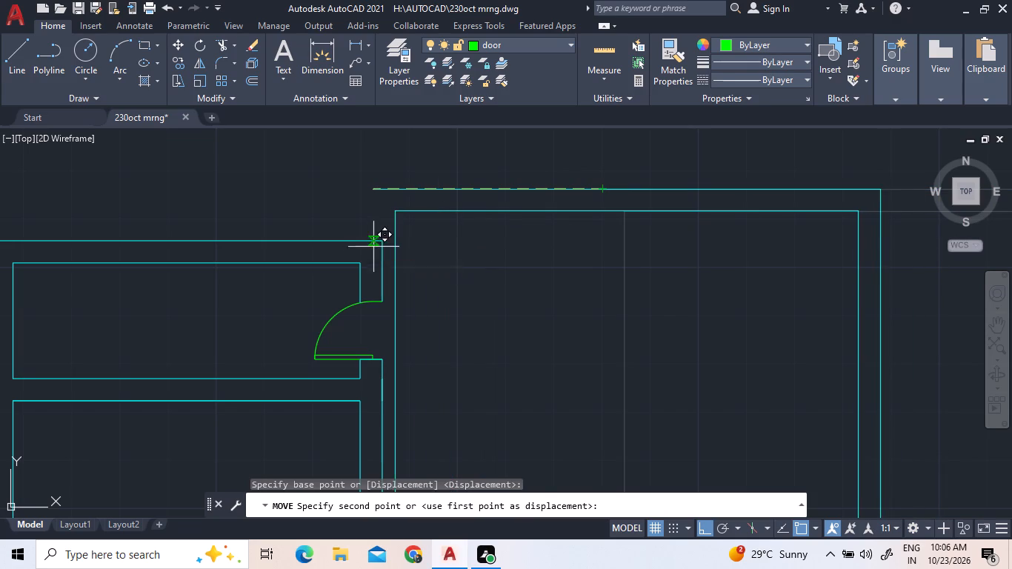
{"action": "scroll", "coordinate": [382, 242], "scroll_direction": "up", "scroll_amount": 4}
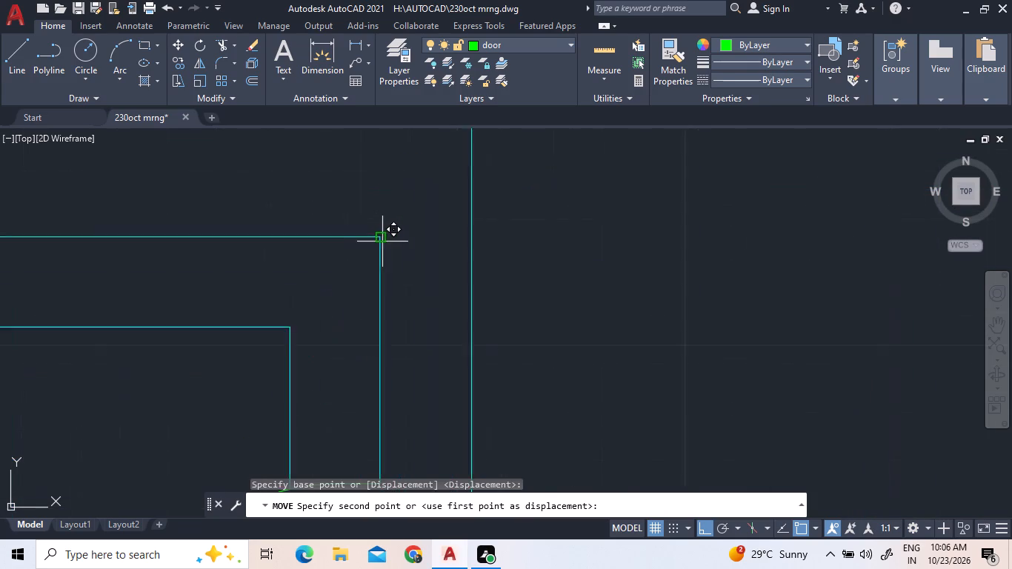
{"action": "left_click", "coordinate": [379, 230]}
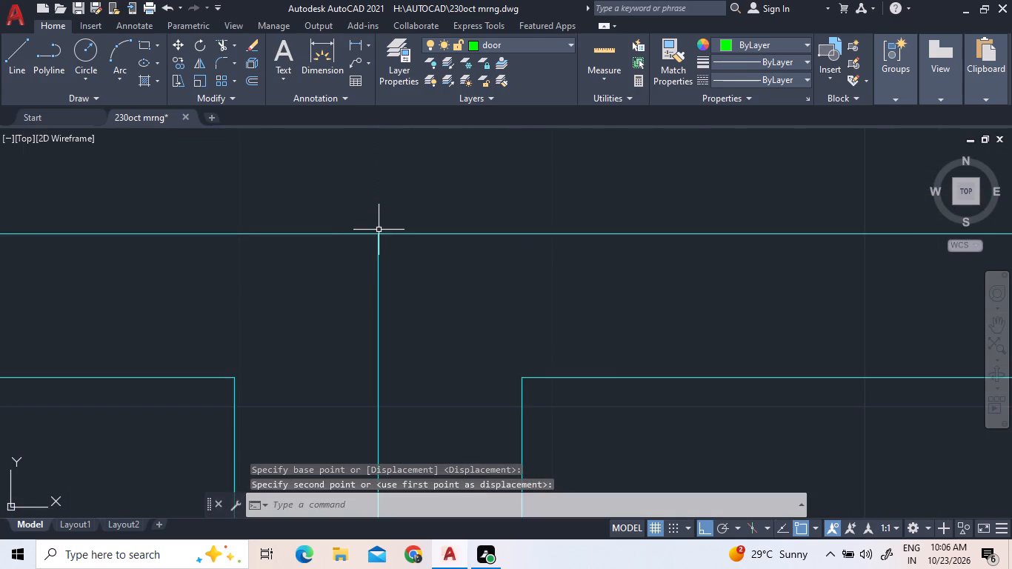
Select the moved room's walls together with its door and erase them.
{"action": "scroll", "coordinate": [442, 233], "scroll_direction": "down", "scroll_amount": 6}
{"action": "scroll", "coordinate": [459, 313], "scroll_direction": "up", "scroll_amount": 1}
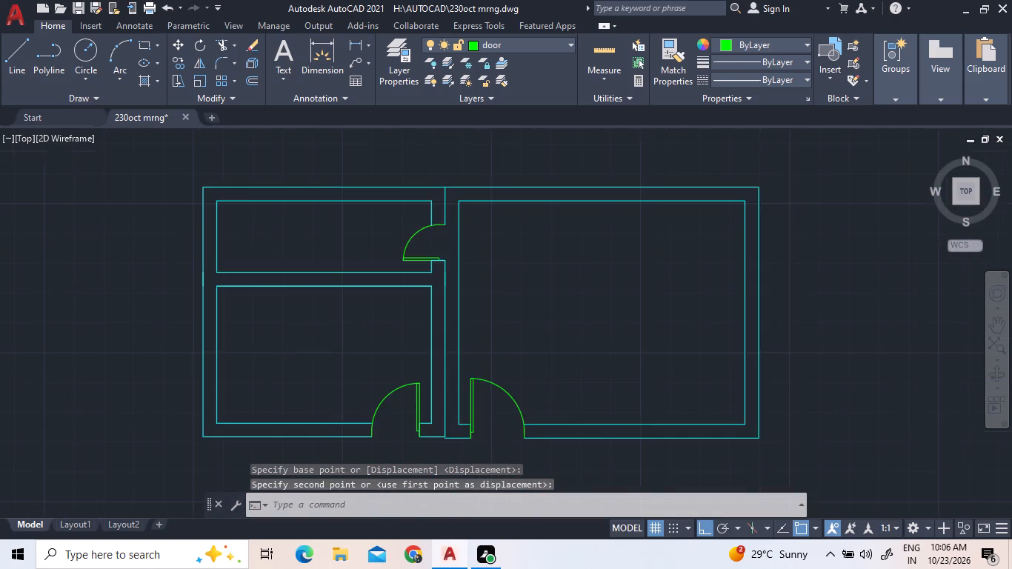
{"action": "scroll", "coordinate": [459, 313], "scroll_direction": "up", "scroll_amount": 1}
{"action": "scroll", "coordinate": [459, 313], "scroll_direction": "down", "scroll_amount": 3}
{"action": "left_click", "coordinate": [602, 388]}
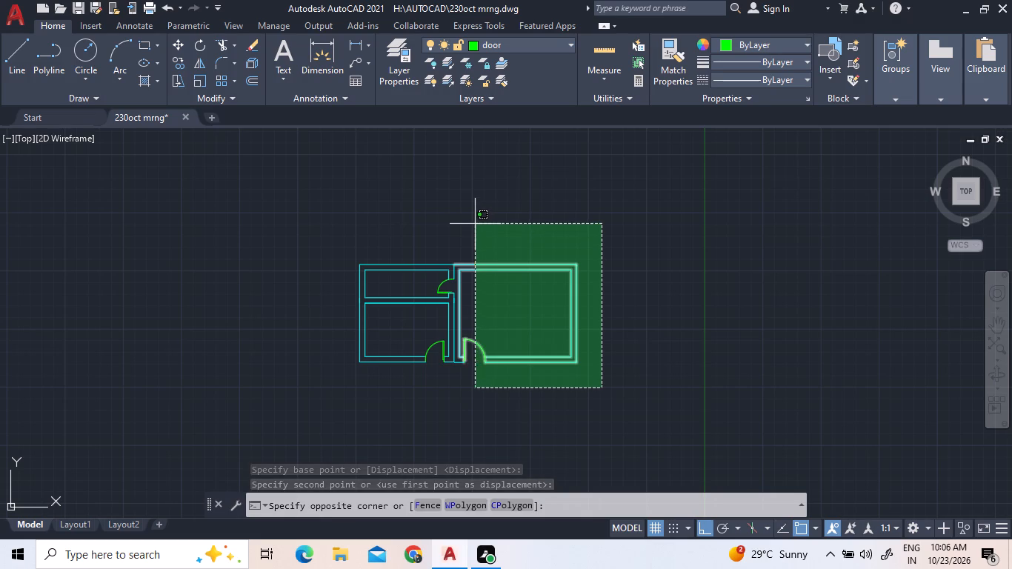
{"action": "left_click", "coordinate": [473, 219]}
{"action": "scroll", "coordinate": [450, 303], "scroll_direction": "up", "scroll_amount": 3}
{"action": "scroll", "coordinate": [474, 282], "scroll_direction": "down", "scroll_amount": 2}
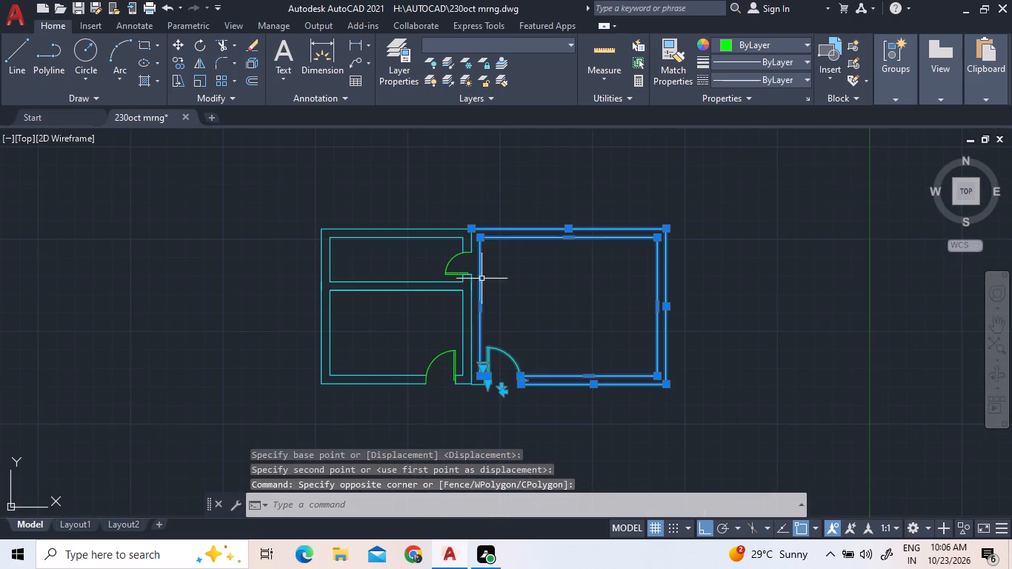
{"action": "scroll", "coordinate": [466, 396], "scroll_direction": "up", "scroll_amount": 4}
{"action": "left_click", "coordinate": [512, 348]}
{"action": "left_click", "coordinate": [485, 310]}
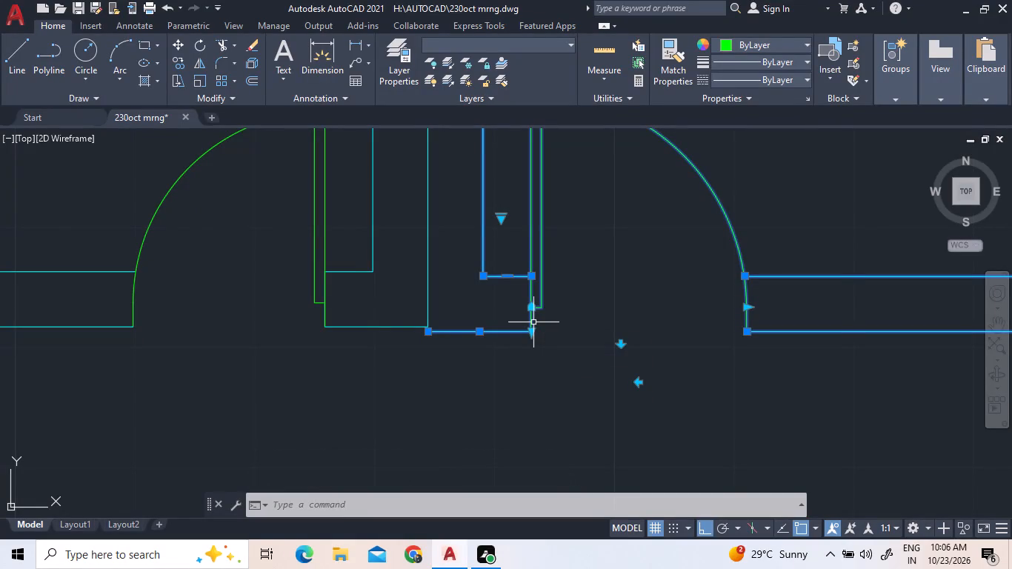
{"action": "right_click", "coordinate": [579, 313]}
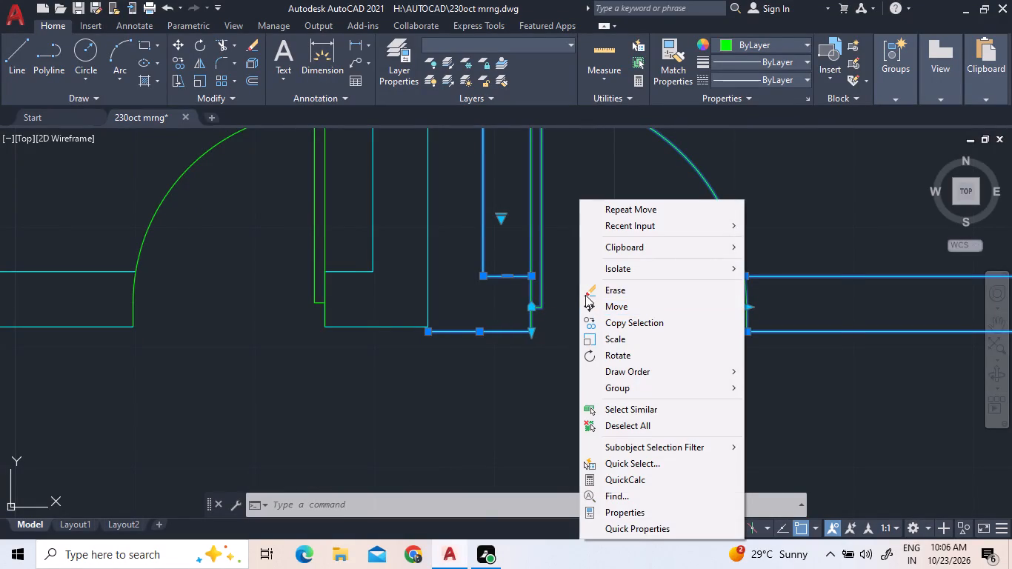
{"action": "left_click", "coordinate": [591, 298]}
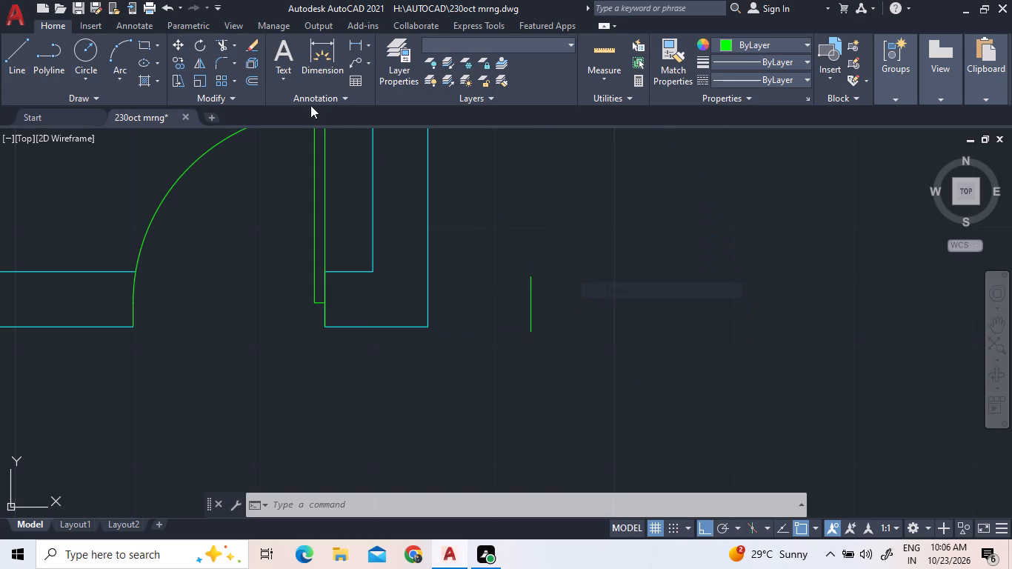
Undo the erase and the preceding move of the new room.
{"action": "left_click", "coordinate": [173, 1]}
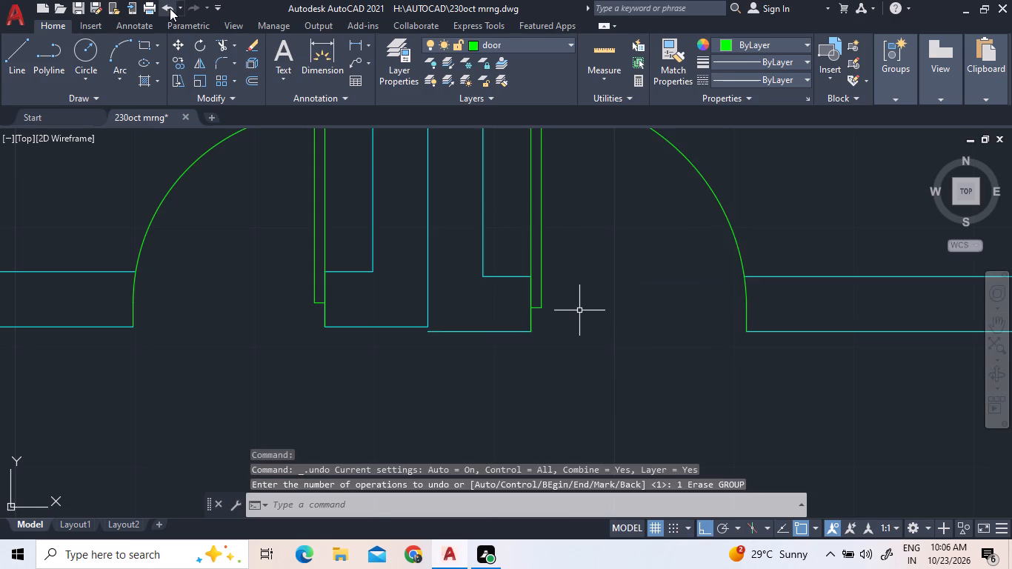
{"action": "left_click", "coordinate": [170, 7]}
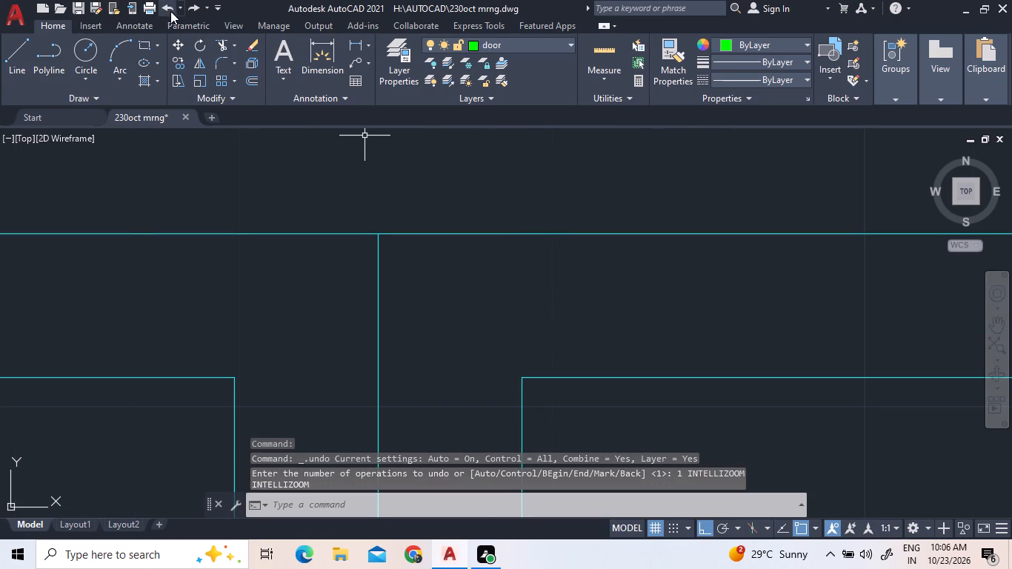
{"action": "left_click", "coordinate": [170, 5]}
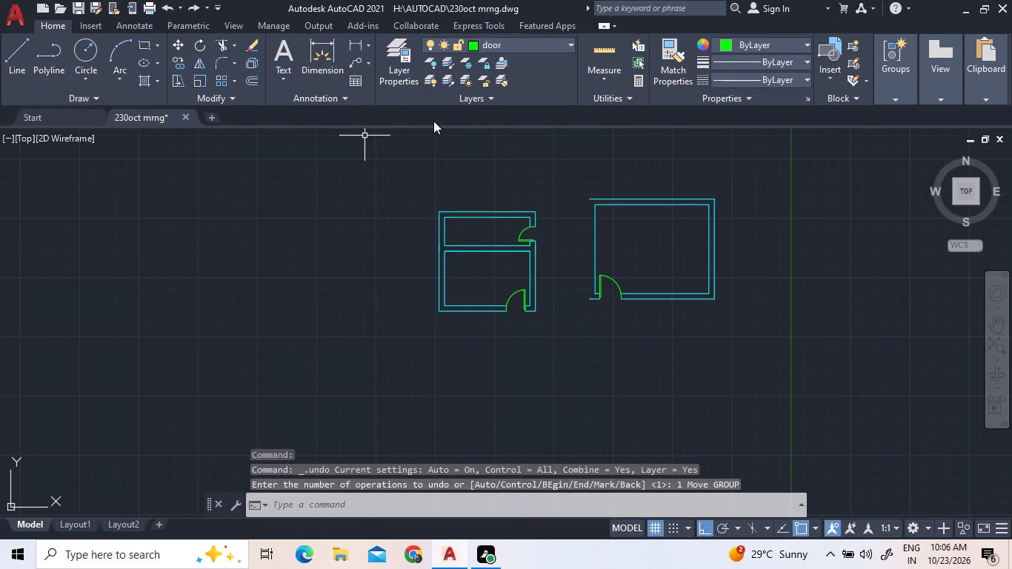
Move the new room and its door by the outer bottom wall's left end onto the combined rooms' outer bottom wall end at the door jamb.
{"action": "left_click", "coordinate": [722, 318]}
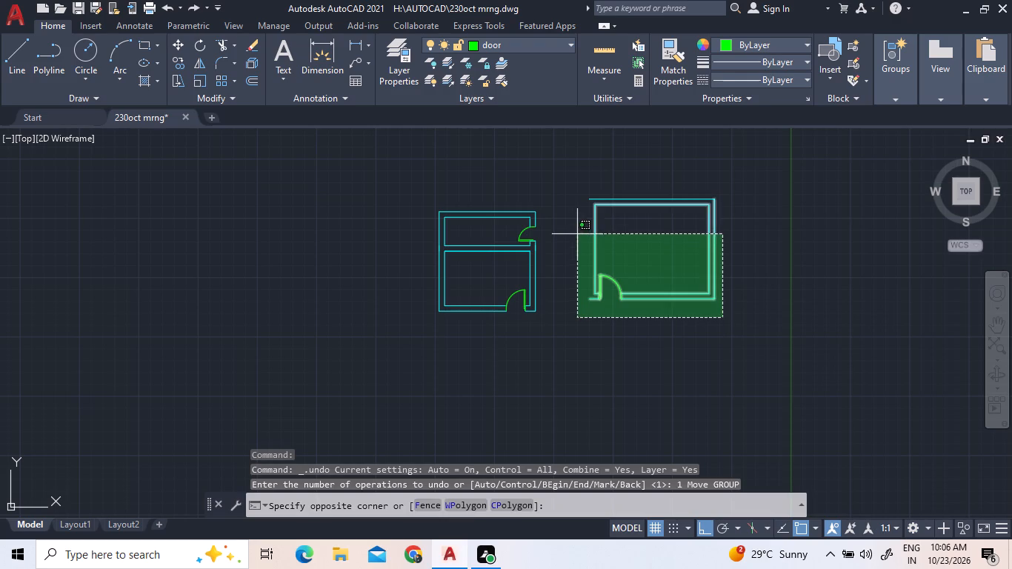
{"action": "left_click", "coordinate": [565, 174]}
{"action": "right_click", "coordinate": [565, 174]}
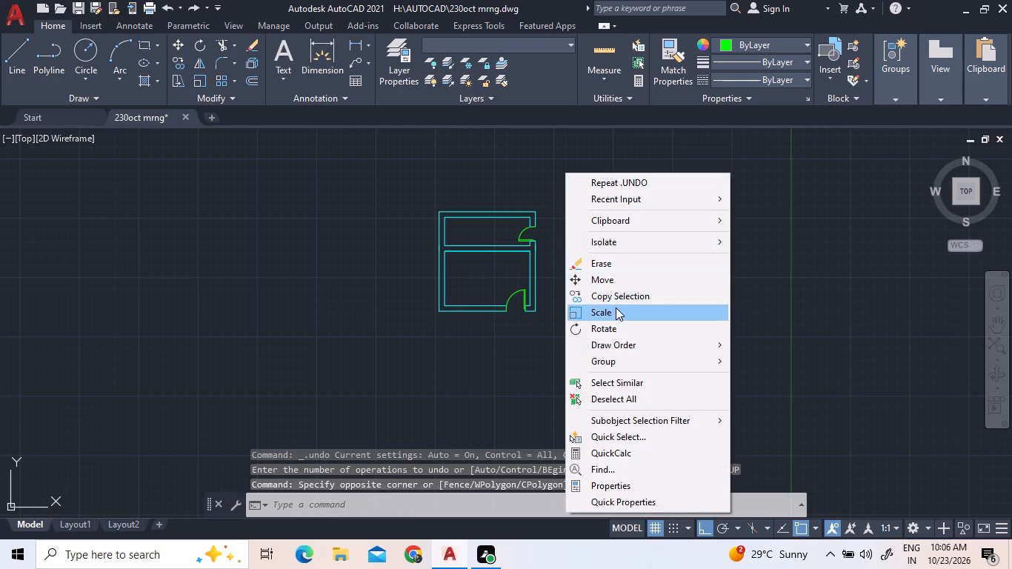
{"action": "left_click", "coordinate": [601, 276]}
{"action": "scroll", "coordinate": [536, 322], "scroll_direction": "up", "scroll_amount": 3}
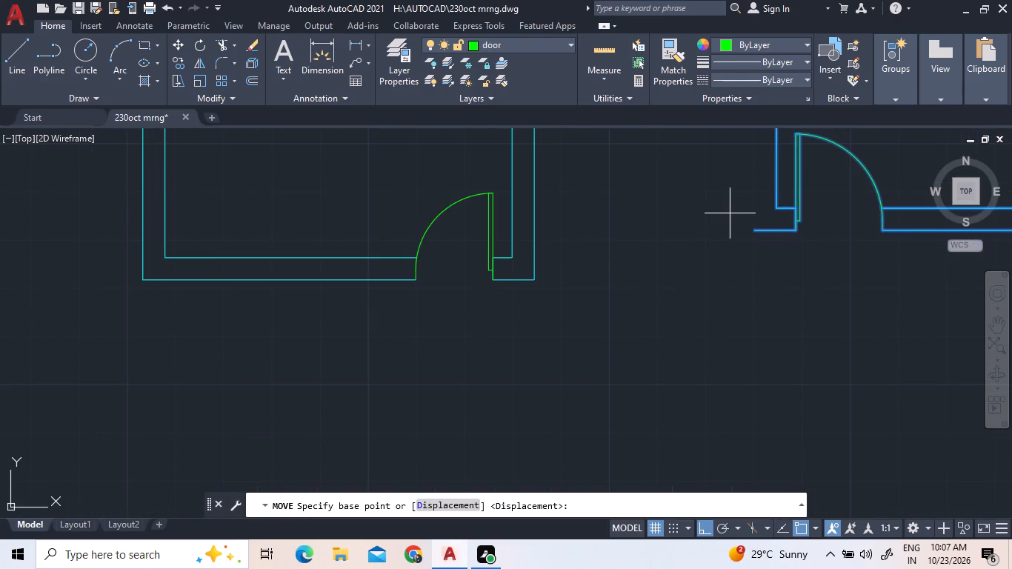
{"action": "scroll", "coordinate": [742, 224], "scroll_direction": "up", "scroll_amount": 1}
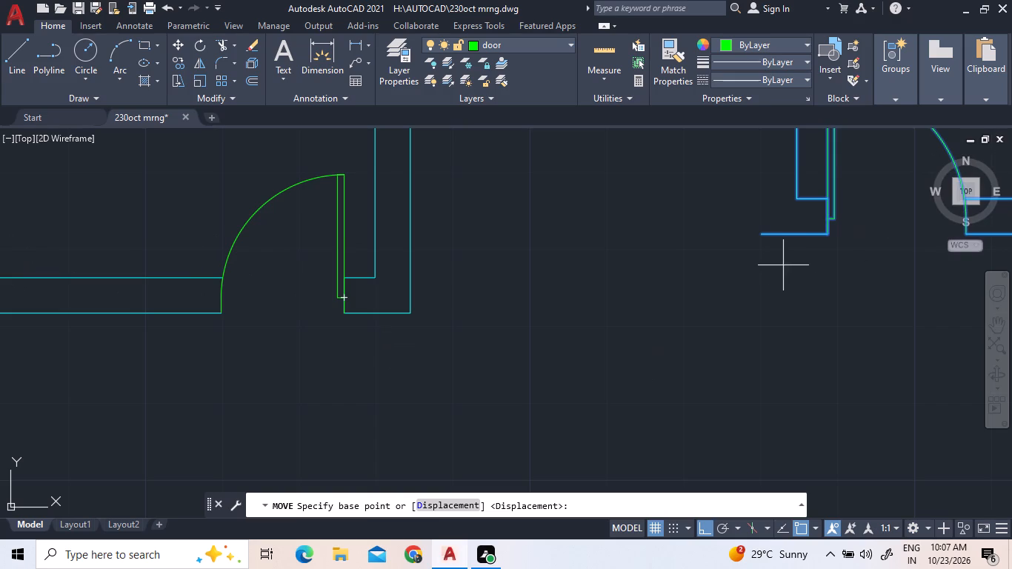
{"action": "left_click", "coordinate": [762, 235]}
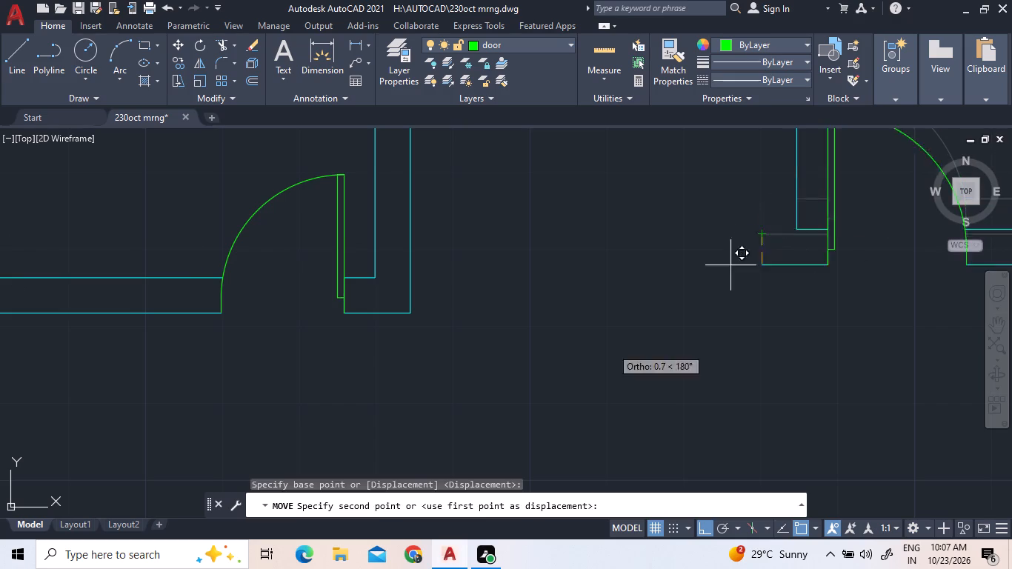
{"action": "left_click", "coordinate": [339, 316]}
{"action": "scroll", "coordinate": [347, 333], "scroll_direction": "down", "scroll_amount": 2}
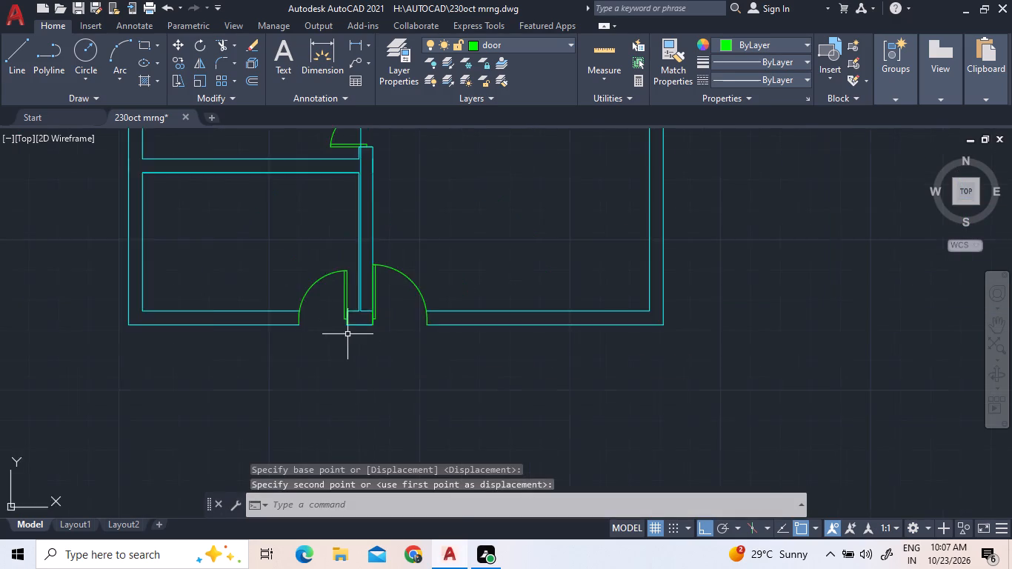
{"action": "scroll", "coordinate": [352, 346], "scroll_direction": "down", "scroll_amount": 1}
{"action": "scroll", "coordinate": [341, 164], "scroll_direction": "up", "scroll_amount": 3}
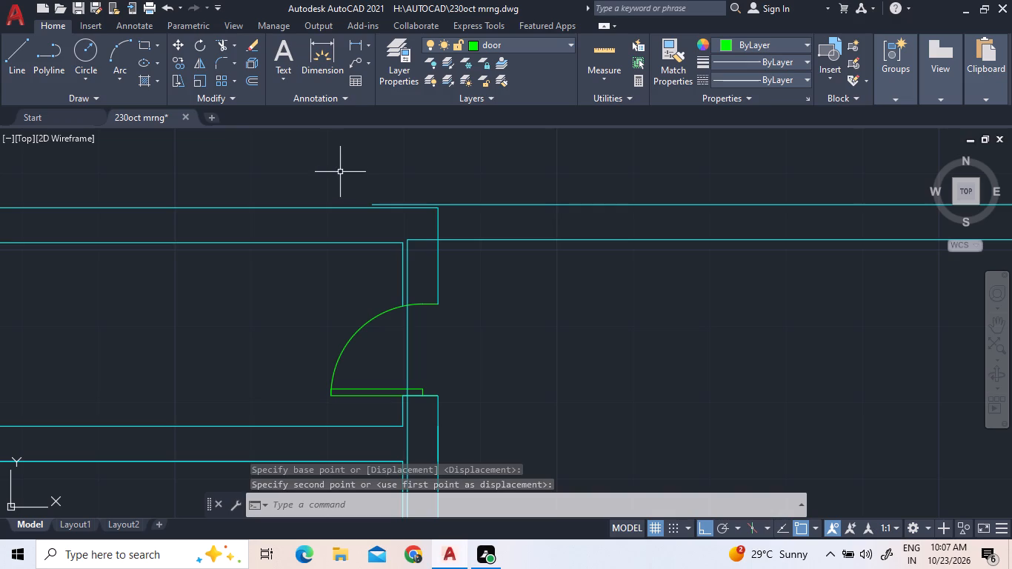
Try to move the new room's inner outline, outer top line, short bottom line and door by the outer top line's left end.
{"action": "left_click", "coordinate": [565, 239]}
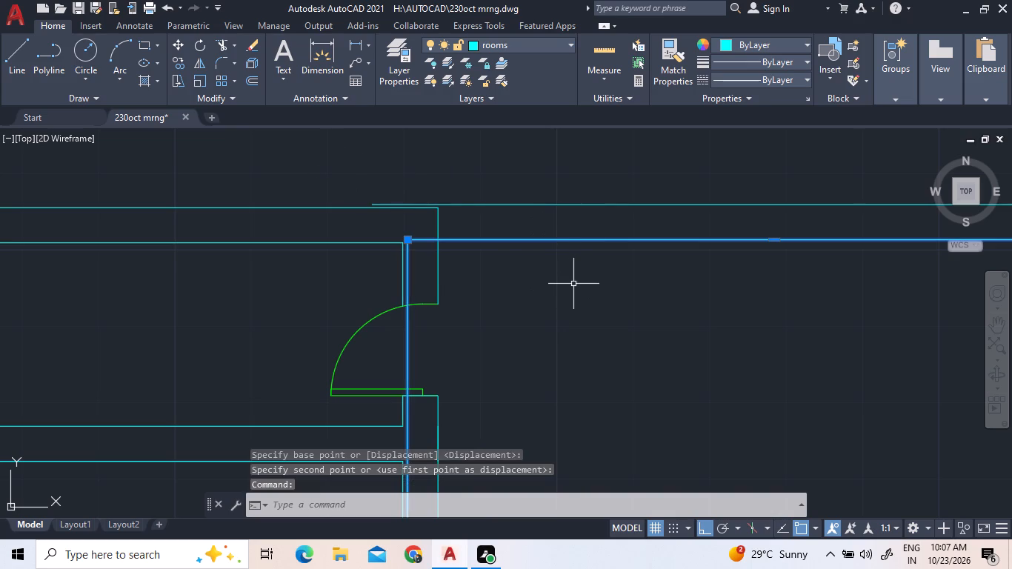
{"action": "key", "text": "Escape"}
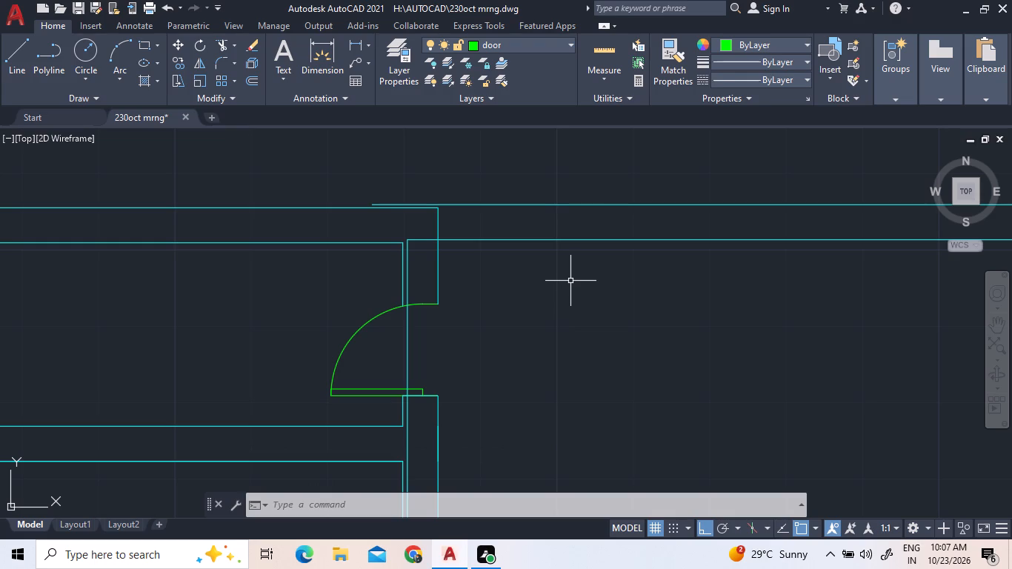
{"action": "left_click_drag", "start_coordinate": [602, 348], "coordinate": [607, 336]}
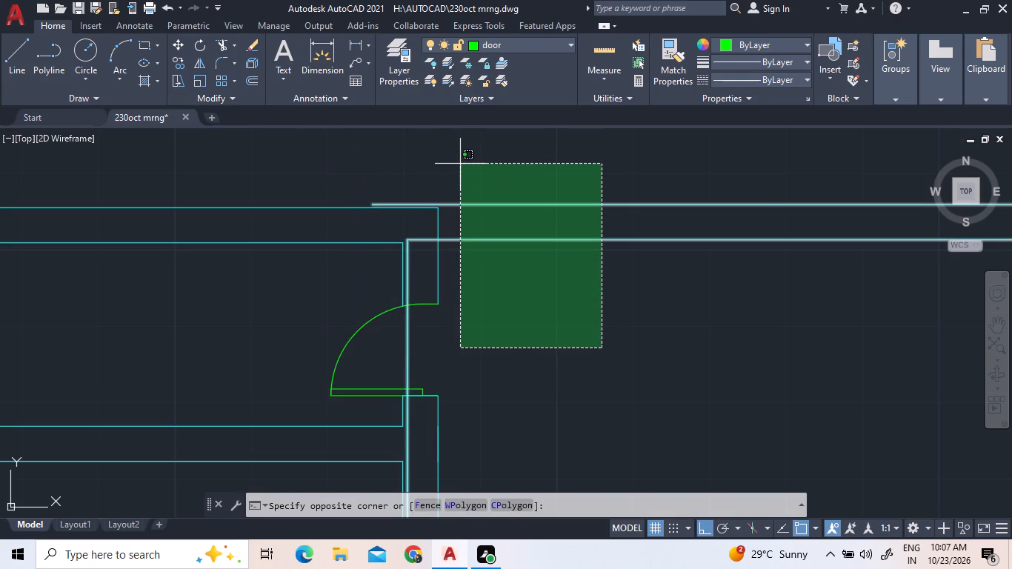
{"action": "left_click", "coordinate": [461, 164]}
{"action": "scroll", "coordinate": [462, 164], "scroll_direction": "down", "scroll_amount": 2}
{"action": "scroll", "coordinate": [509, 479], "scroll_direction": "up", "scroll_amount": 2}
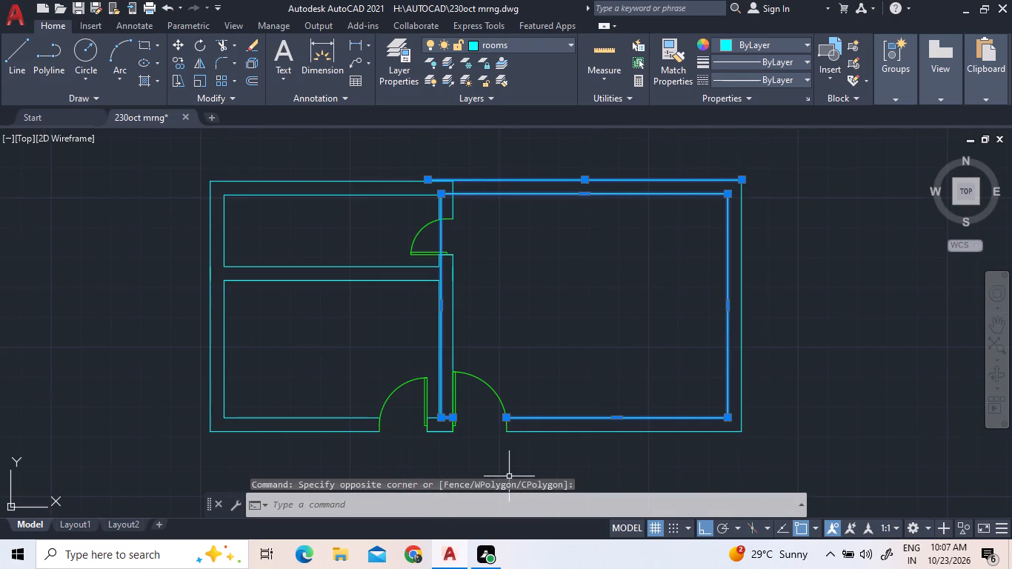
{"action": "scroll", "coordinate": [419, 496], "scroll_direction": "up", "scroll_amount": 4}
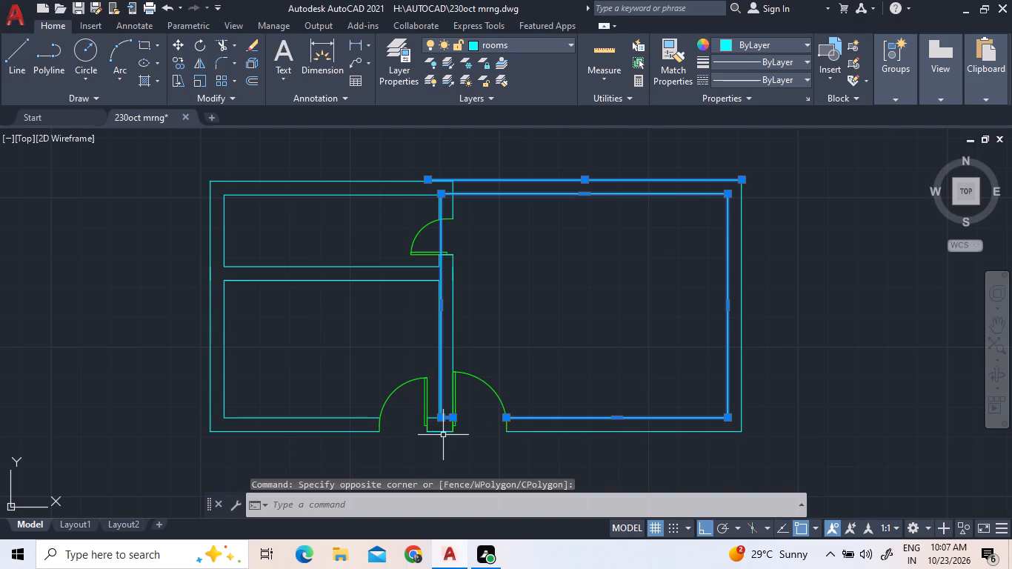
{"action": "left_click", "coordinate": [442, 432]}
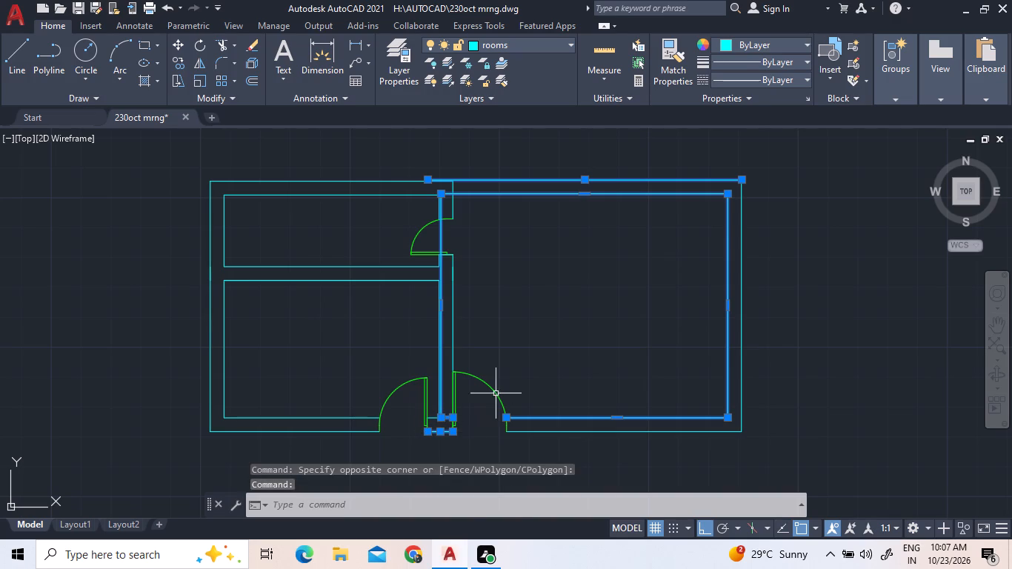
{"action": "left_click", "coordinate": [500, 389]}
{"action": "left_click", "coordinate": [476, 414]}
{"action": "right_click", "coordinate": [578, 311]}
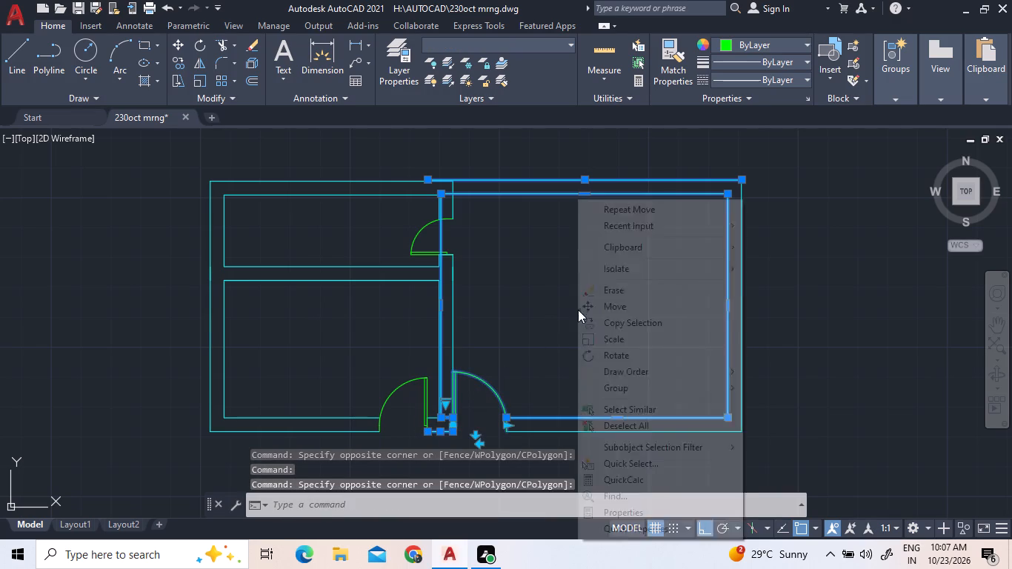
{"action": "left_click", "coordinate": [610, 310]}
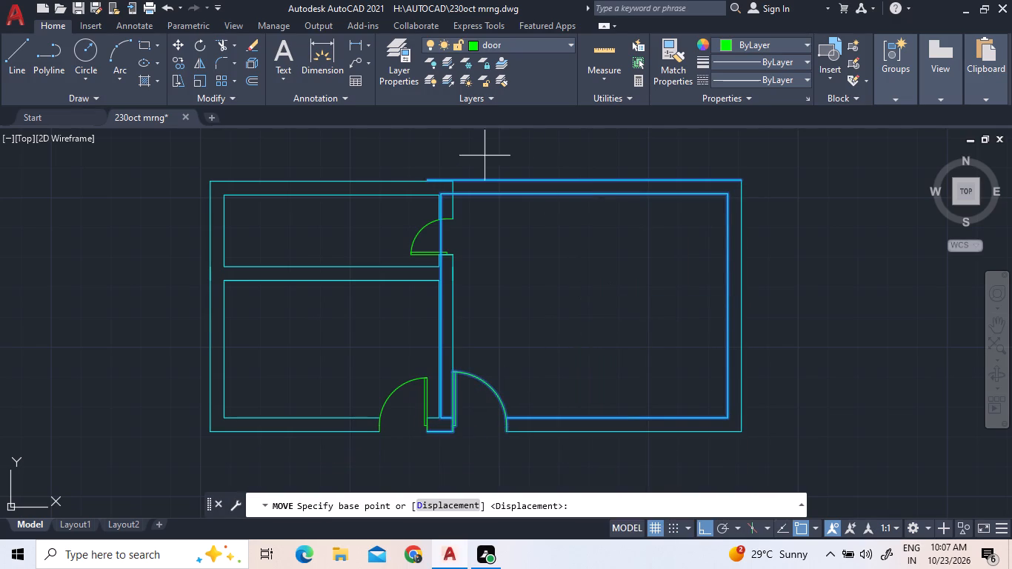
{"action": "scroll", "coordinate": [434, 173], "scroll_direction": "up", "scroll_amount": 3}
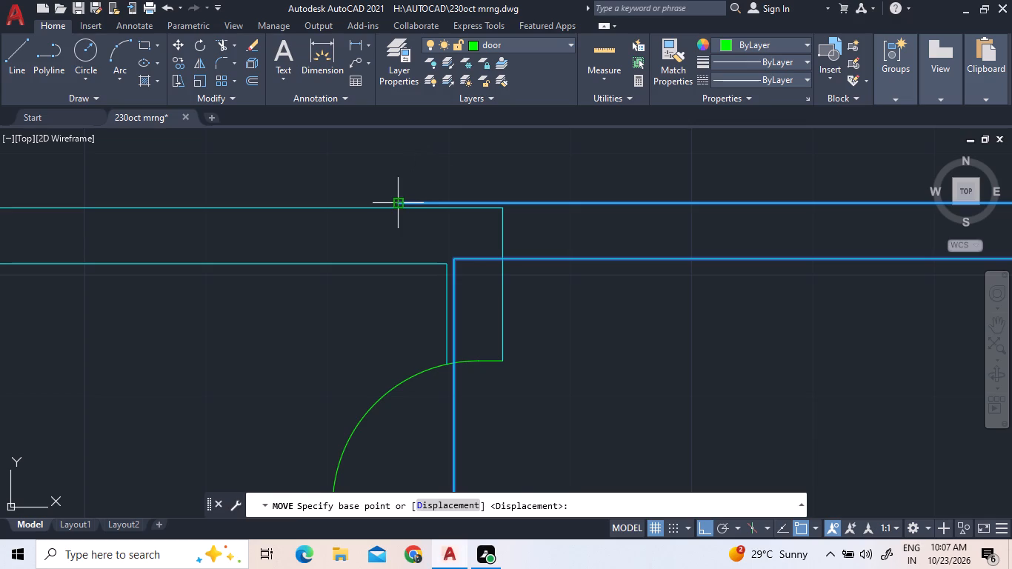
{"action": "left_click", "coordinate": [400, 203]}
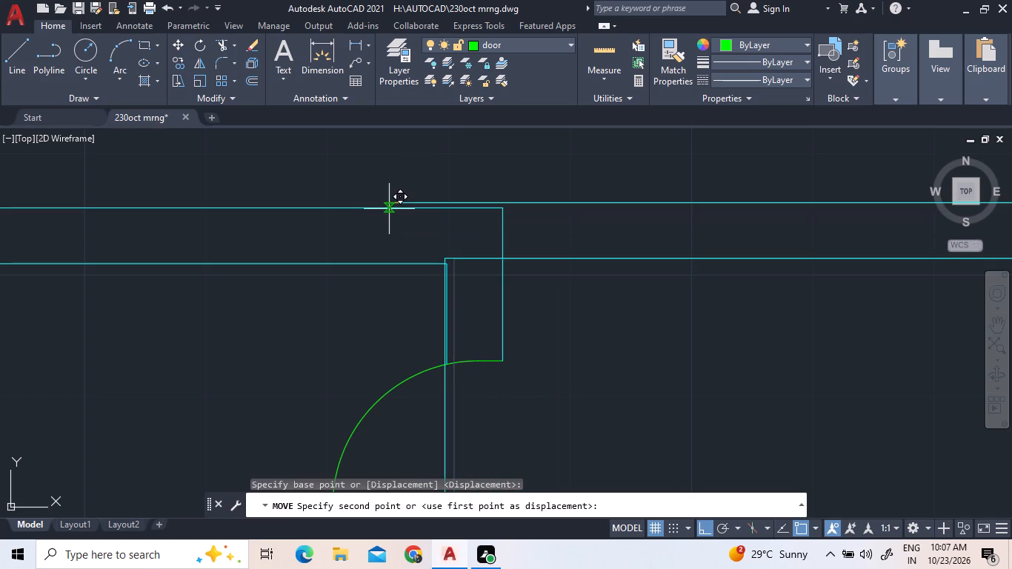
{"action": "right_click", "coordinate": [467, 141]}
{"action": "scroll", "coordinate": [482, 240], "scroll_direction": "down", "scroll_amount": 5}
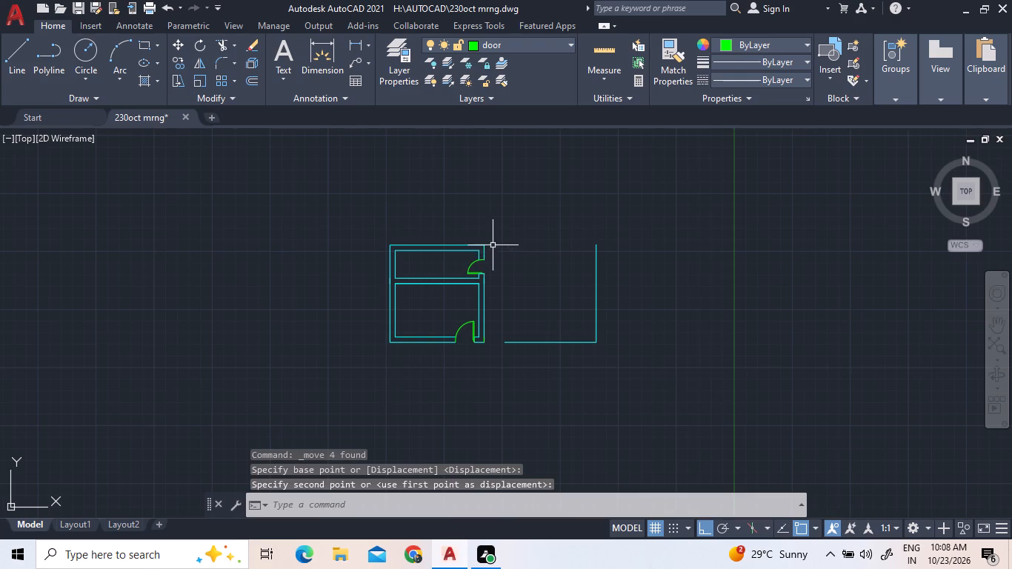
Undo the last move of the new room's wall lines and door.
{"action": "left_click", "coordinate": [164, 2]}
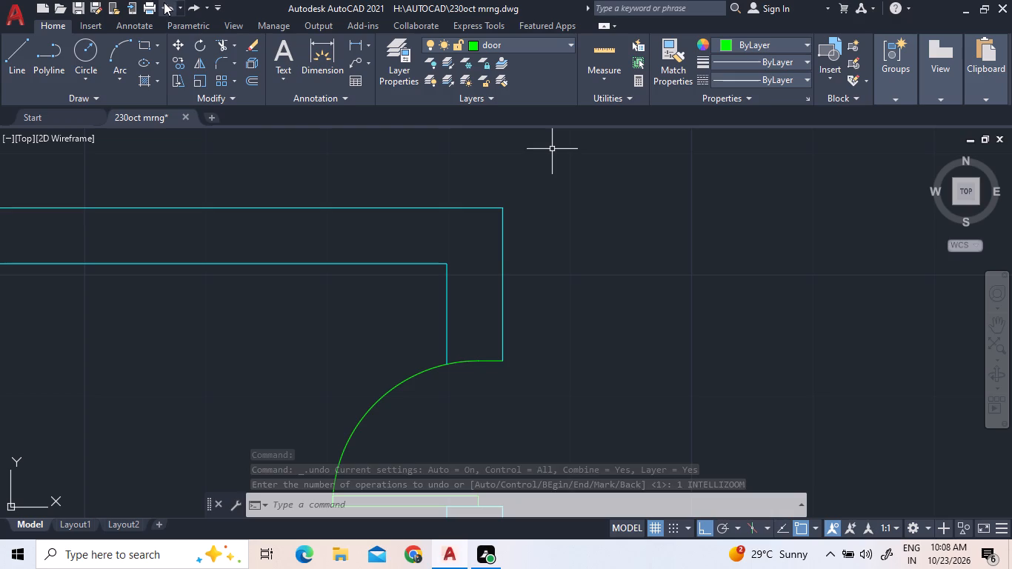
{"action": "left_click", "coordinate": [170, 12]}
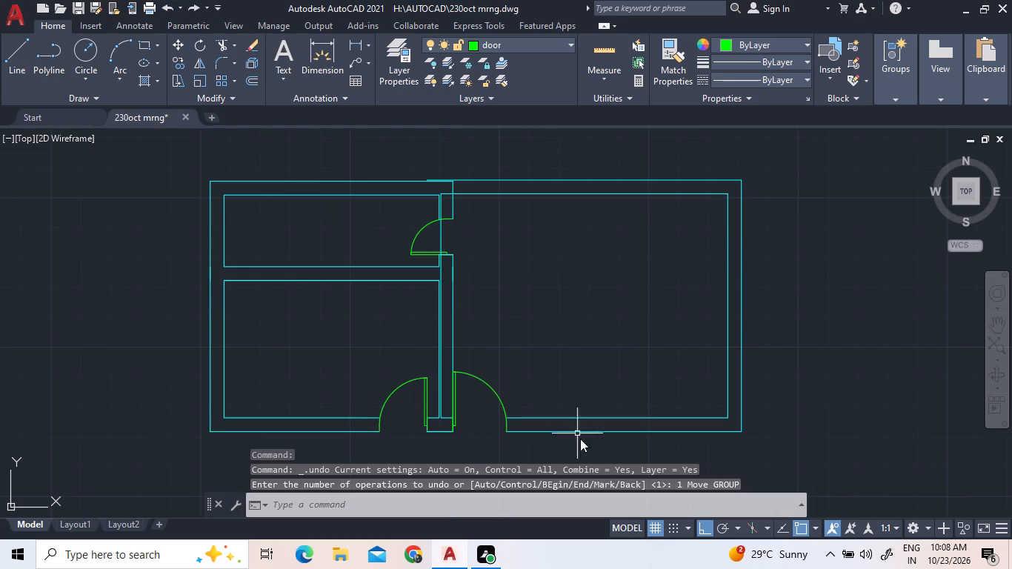
Move the new room's walls and door by the inner upper-left corner onto the combined rooms' inner upper-right corner.
{"action": "left_click", "coordinate": [757, 446]}
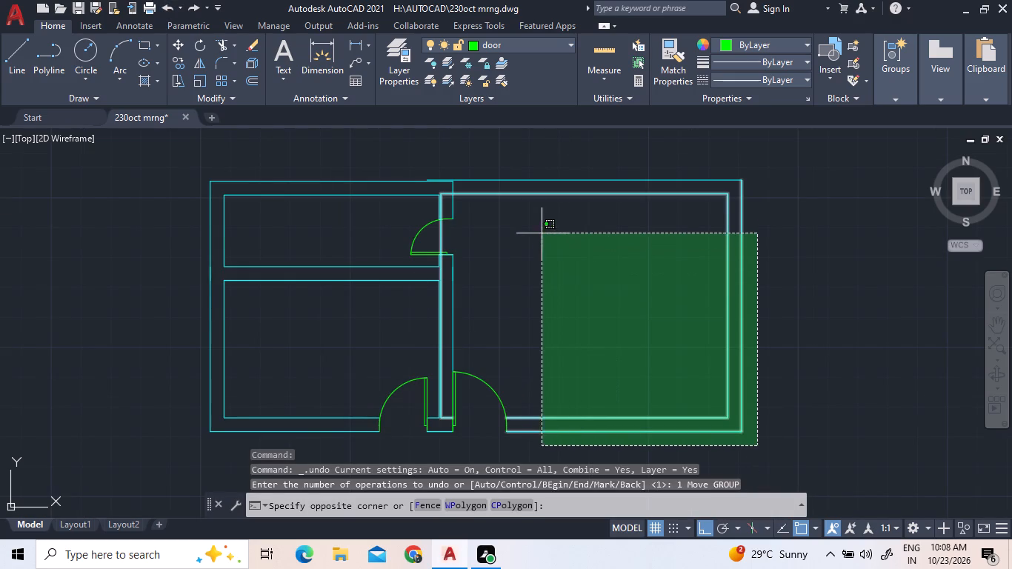
{"action": "left_click", "coordinate": [521, 147]}
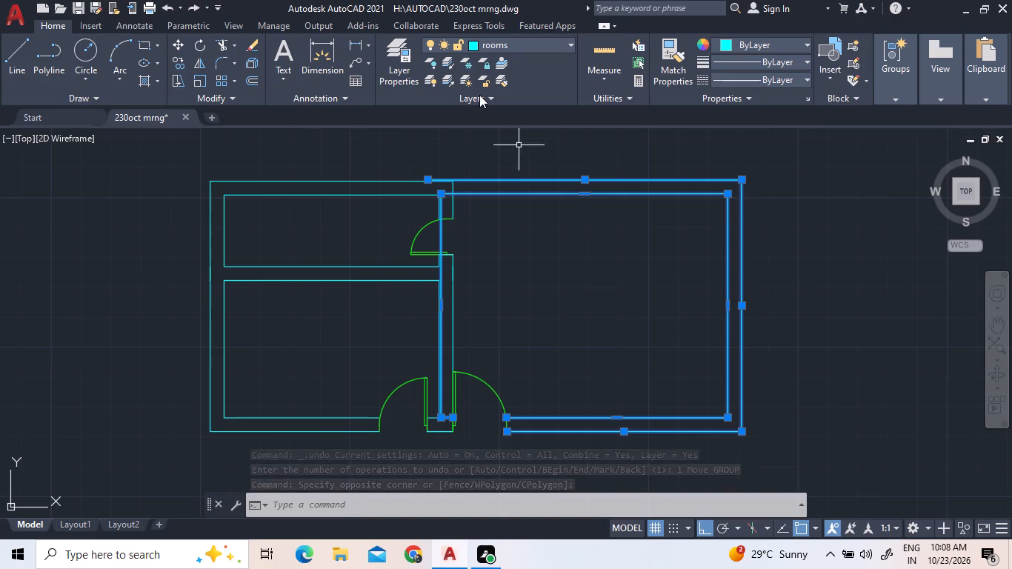
{"action": "scroll", "coordinate": [442, 430], "scroll_direction": "up", "scroll_amount": 4}
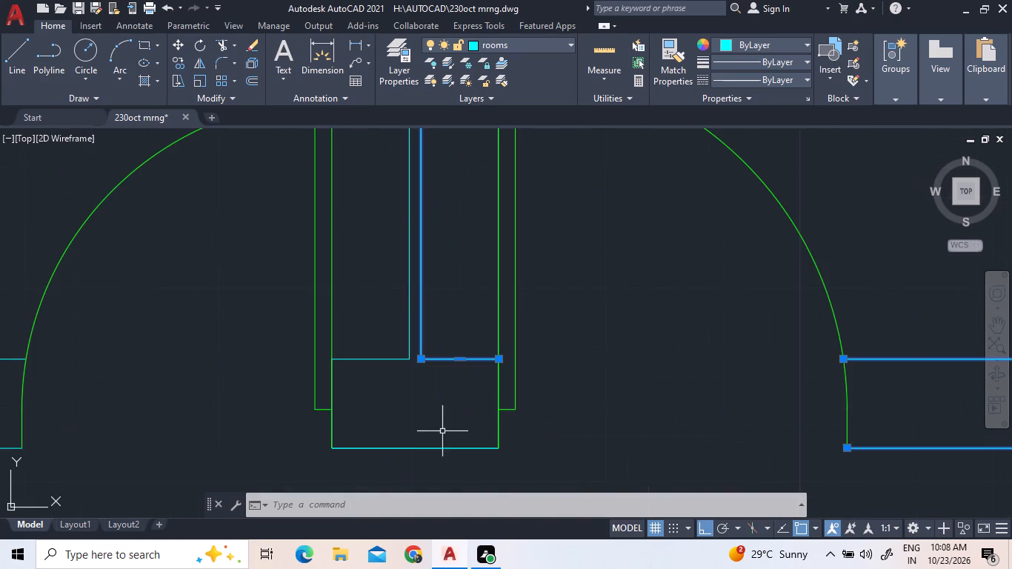
{"action": "left_click", "coordinate": [438, 450]}
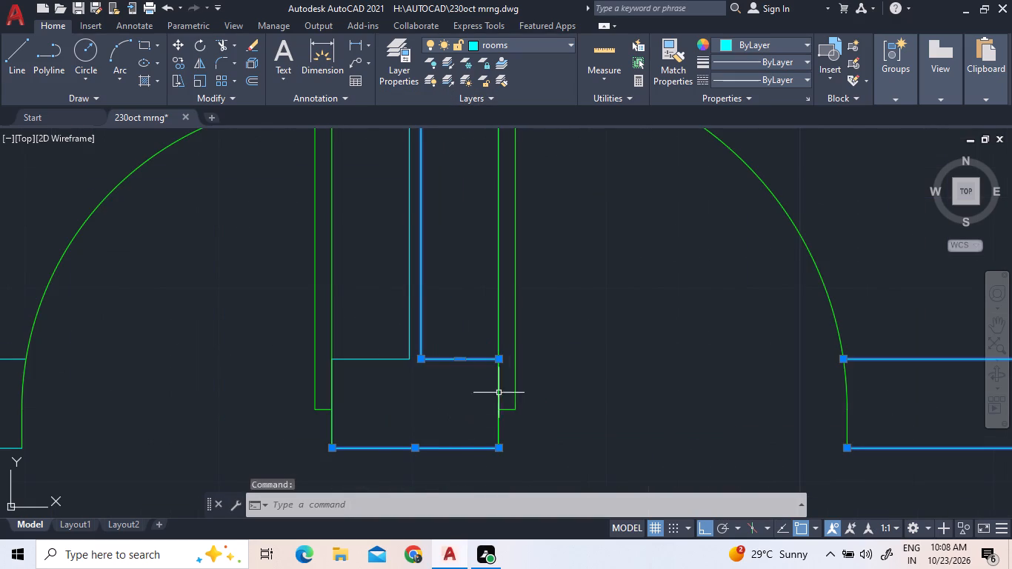
{"action": "left_click", "coordinate": [516, 369]}
{"action": "right_click", "coordinate": [446, 432]}
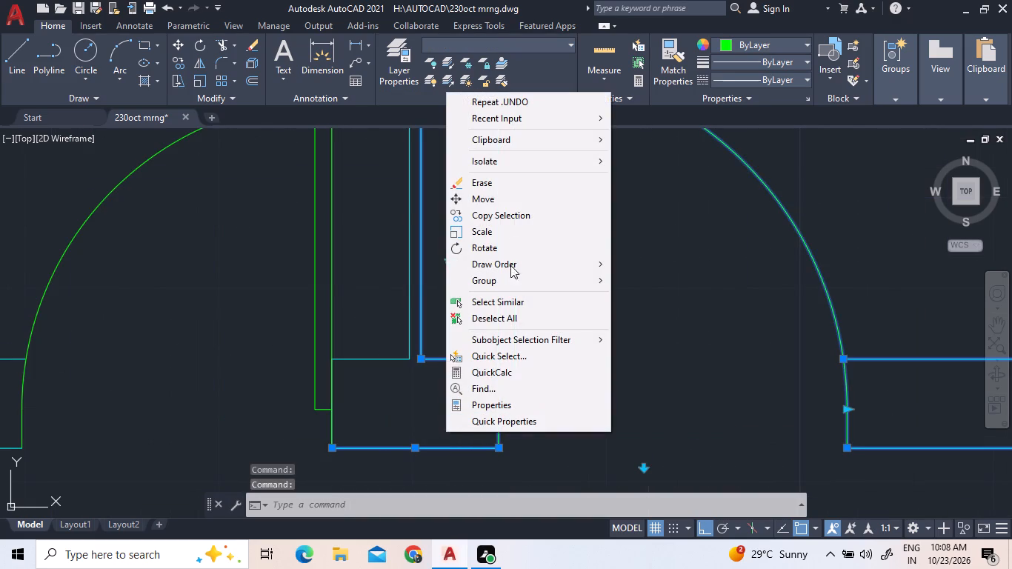
{"action": "left_click", "coordinate": [490, 196]}
{"action": "scroll", "coordinate": [528, 471], "scroll_direction": "down", "scroll_amount": 2}
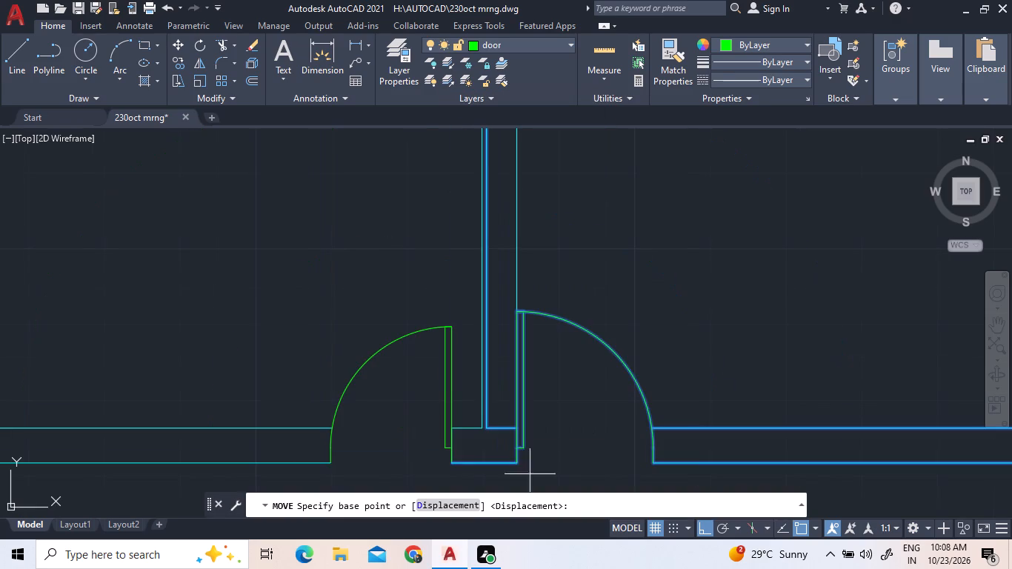
{"action": "scroll", "coordinate": [450, 472], "scroll_direction": "up", "scroll_amount": 8}
{"action": "scroll", "coordinate": [411, 339], "scroll_direction": "up", "scroll_amount": 1}
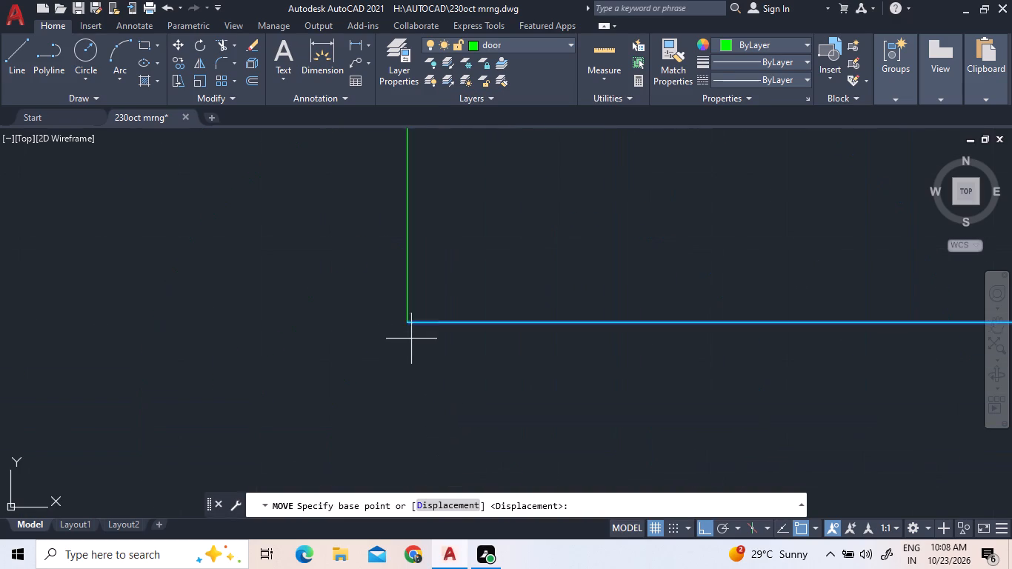
{"action": "scroll", "coordinate": [410, 339], "scroll_direction": "up", "scroll_amount": 2}
{"action": "scroll", "coordinate": [399, 259], "scroll_direction": "up", "scroll_amount": 4}
{"action": "scroll", "coordinate": [387, 411], "scroll_direction": "down", "scroll_amount": 4}
{"action": "scroll", "coordinate": [387, 425], "scroll_direction": "up", "scroll_amount": 4}
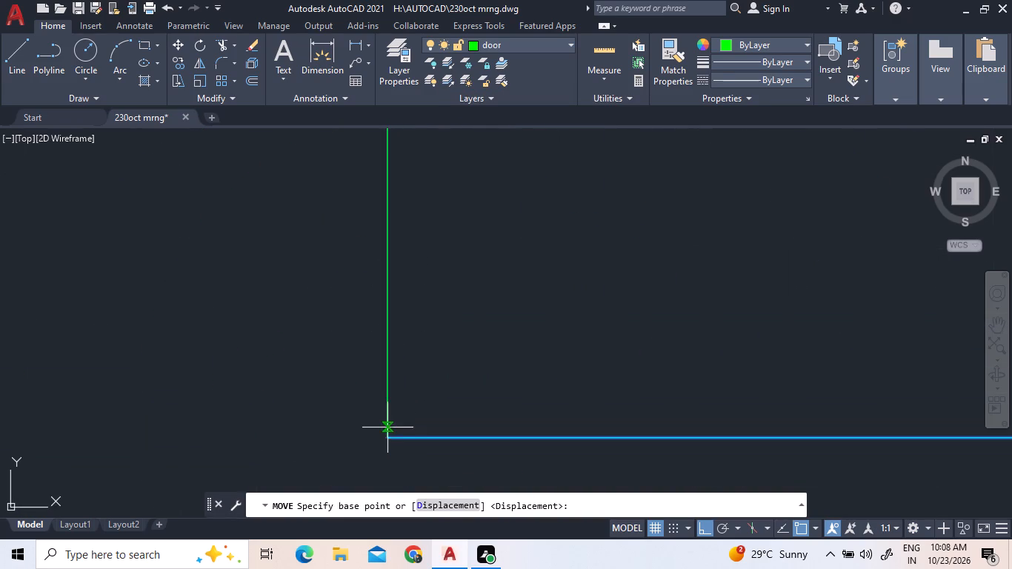
{"action": "scroll", "coordinate": [393, 486], "scroll_direction": "up", "scroll_amount": 2}
{"action": "scroll", "coordinate": [405, 413], "scroll_direction": "up", "scroll_amount": 8}
{"action": "scroll", "coordinate": [370, 465], "scroll_direction": "down", "scroll_amount": 9}
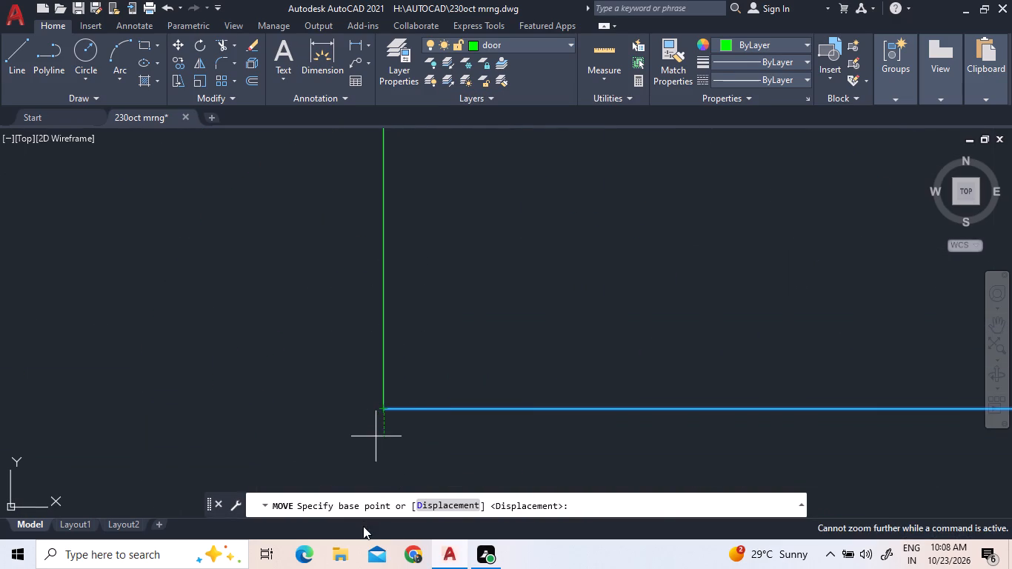
{"action": "scroll", "coordinate": [409, 350], "scroll_direction": "down", "scroll_amount": 19}
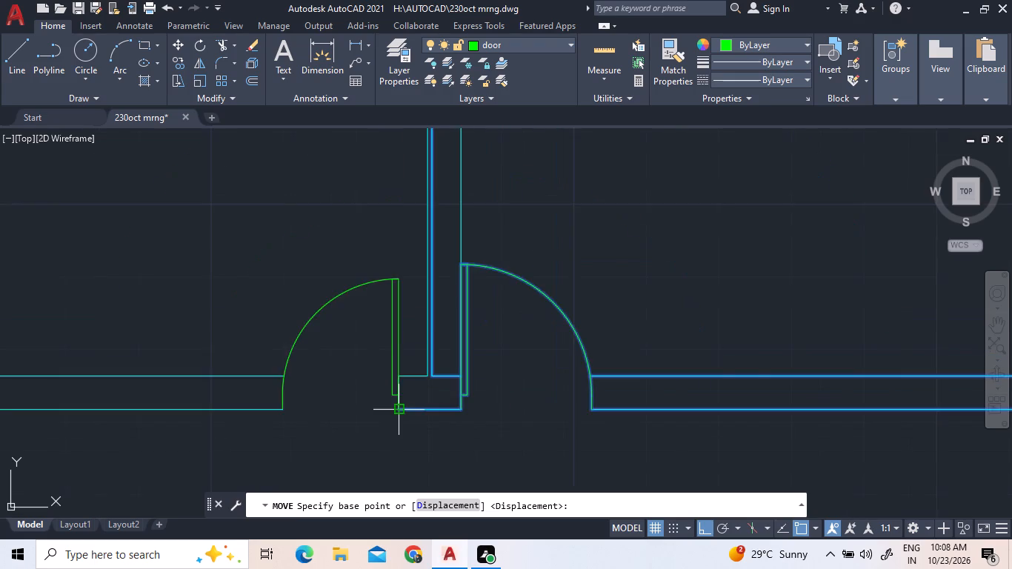
{"action": "scroll", "coordinate": [398, 413], "scroll_direction": "down", "scroll_amount": 2}
{"action": "scroll", "coordinate": [389, 167], "scroll_direction": "up", "scroll_amount": 3}
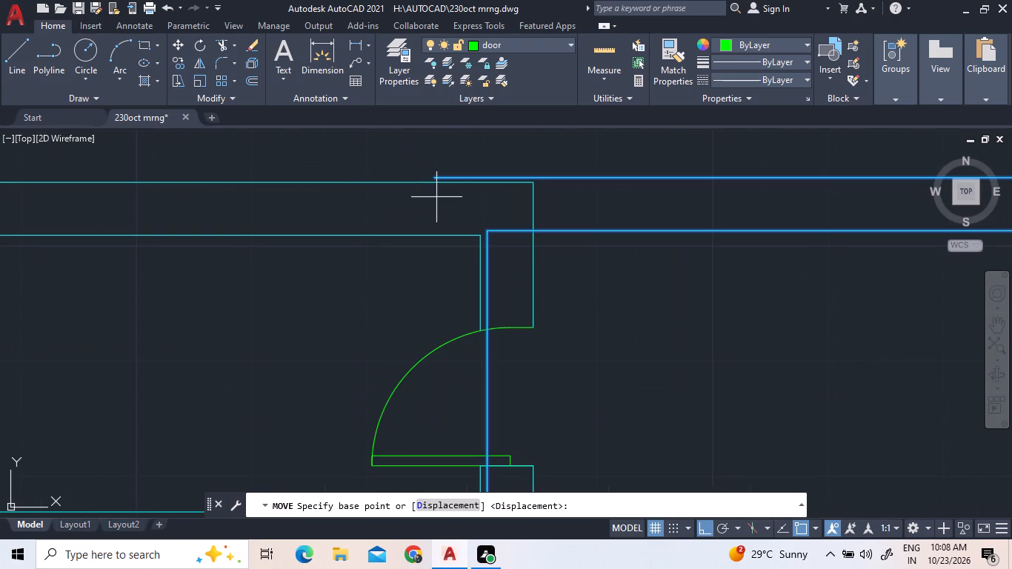
{"action": "scroll", "coordinate": [493, 227], "scroll_direction": "up", "scroll_amount": 4}
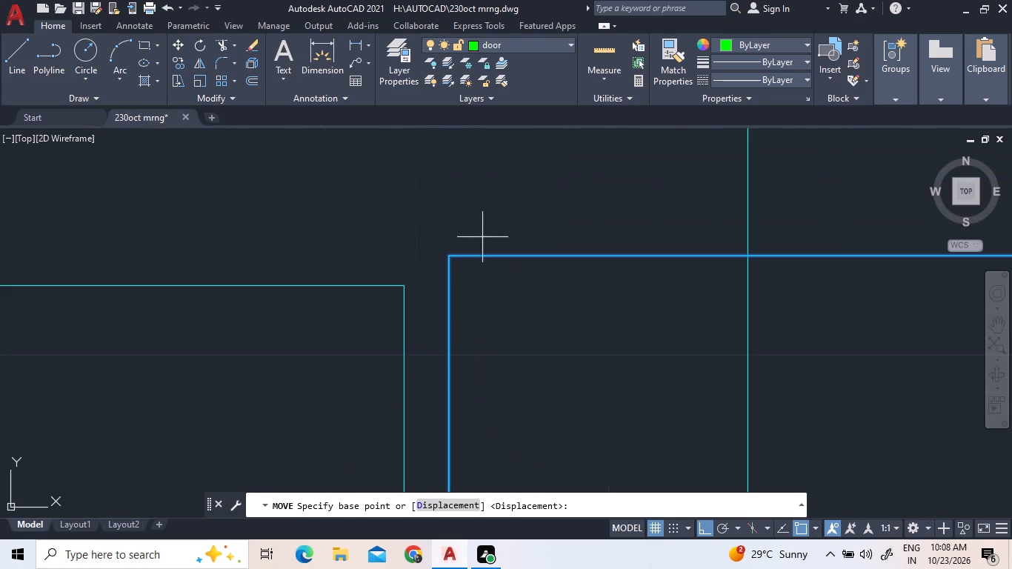
{"action": "left_click", "coordinate": [450, 256]}
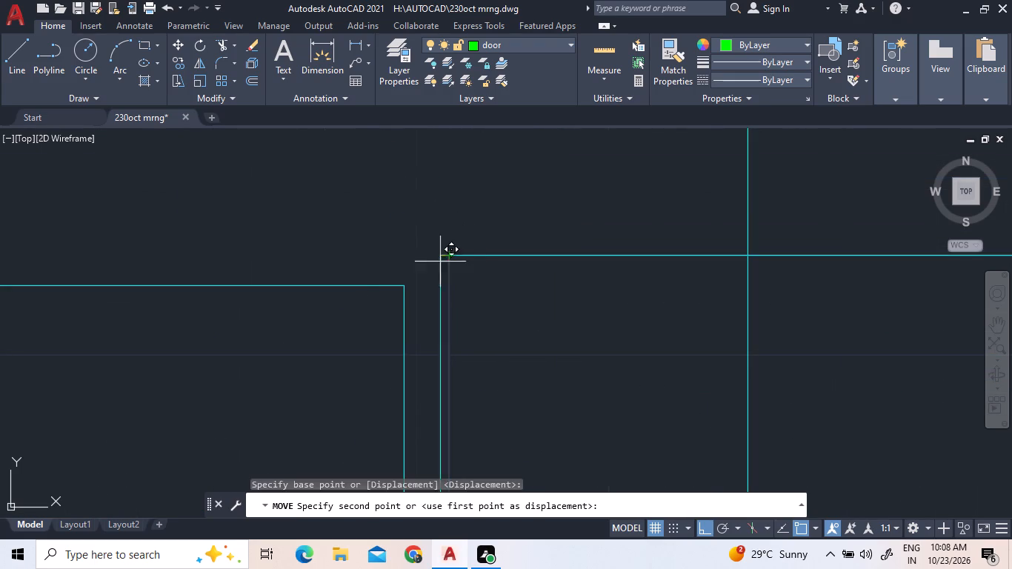
{"action": "left_click", "coordinate": [401, 284]}
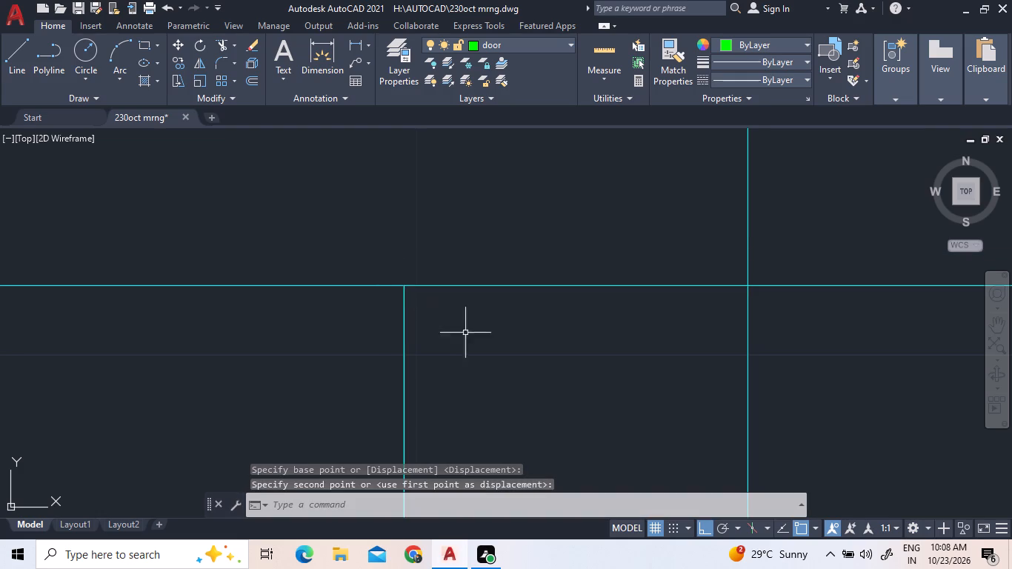
{"action": "scroll", "coordinate": [466, 333], "scroll_direction": "down", "scroll_amount": 5}
{"action": "scroll", "coordinate": [473, 201], "scroll_direction": "down", "scroll_amount": 3}
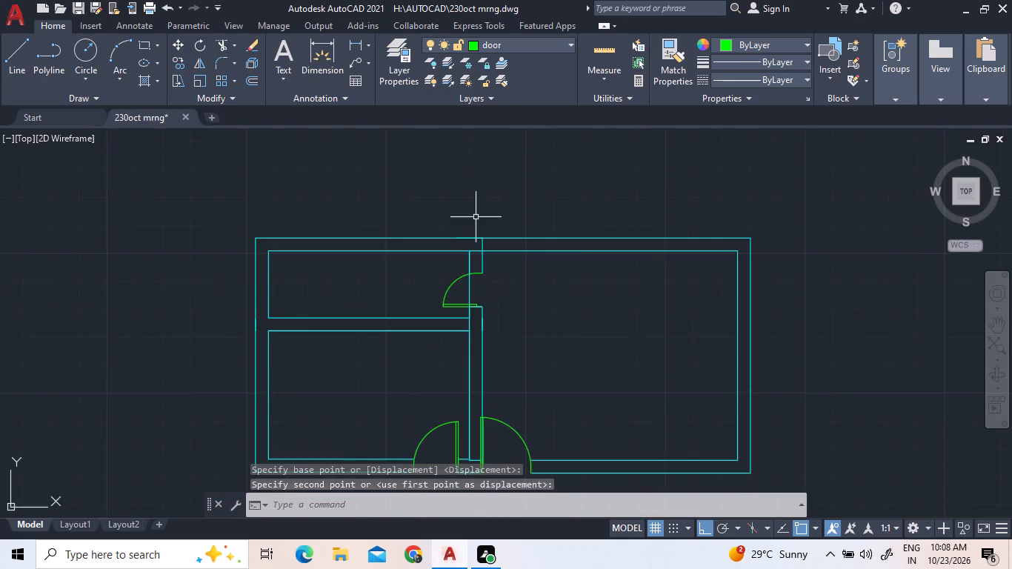
{"action": "scroll", "coordinate": [484, 242], "scroll_direction": "down", "scroll_amount": 2}
{"action": "scroll", "coordinate": [484, 342], "scroll_direction": "up", "scroll_amount": 4}
{"action": "scroll", "coordinate": [456, 282], "scroll_direction": "up", "scroll_amount": 2}
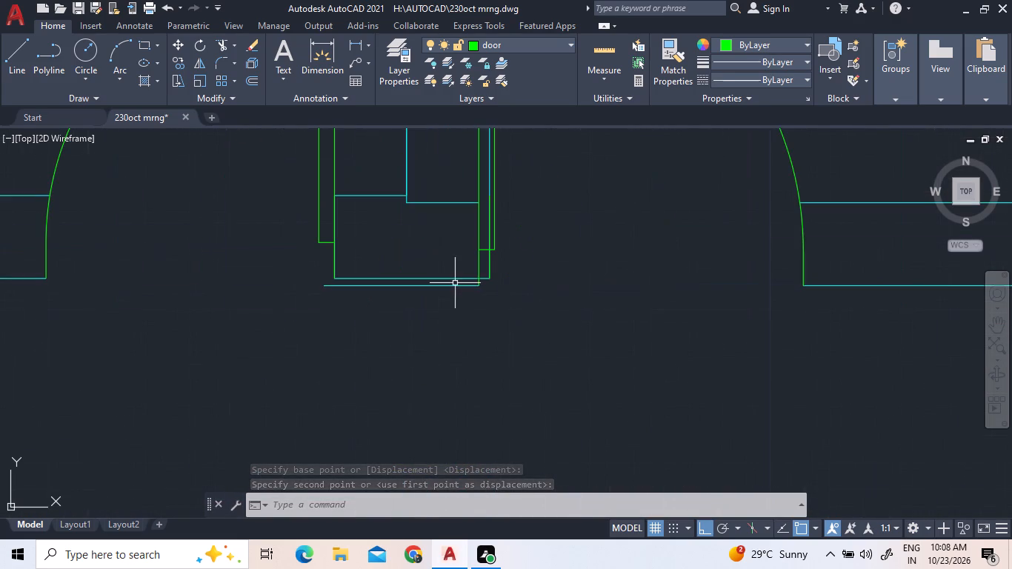
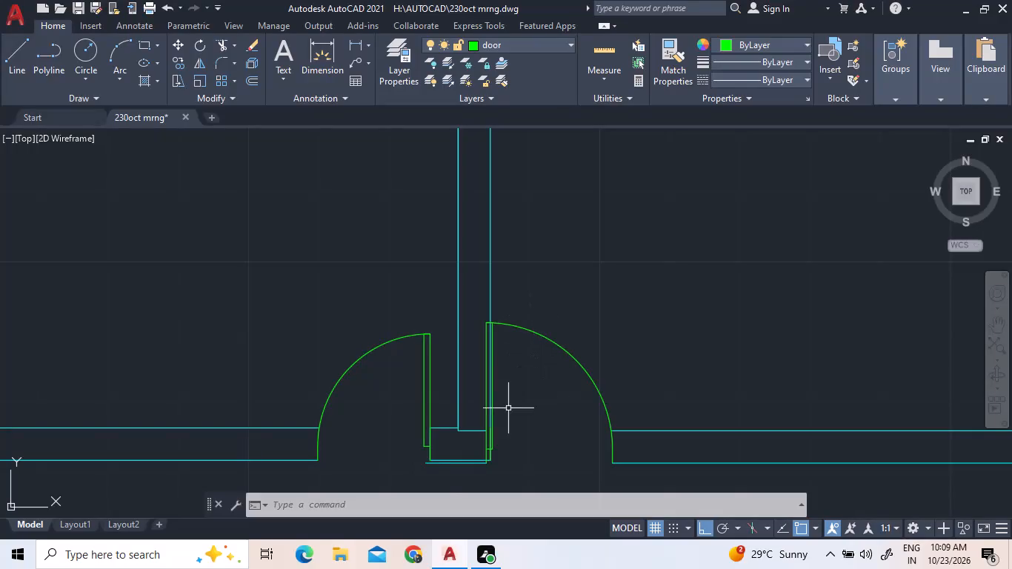
Examine how the new room's walls and door meet the combined rooms at the bottom doors and the upper wall corner.
{"action": "scroll", "coordinate": [483, 427], "scroll_direction": "up", "scroll_amount": 2}
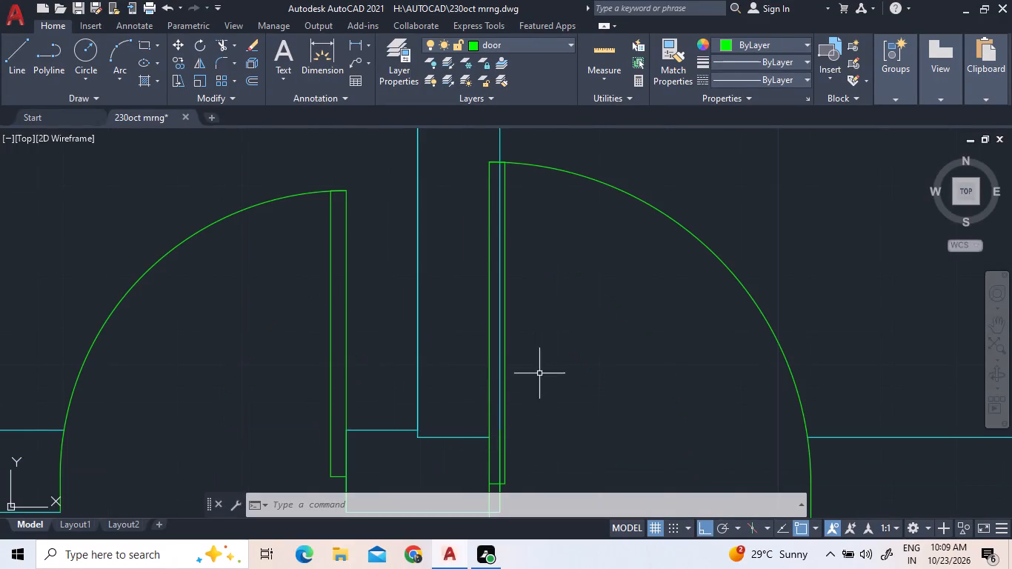
{"action": "scroll", "coordinate": [542, 370], "scroll_direction": "down", "scroll_amount": 1}
{"action": "scroll", "coordinate": [462, 416], "scroll_direction": "up", "scroll_amount": 2}
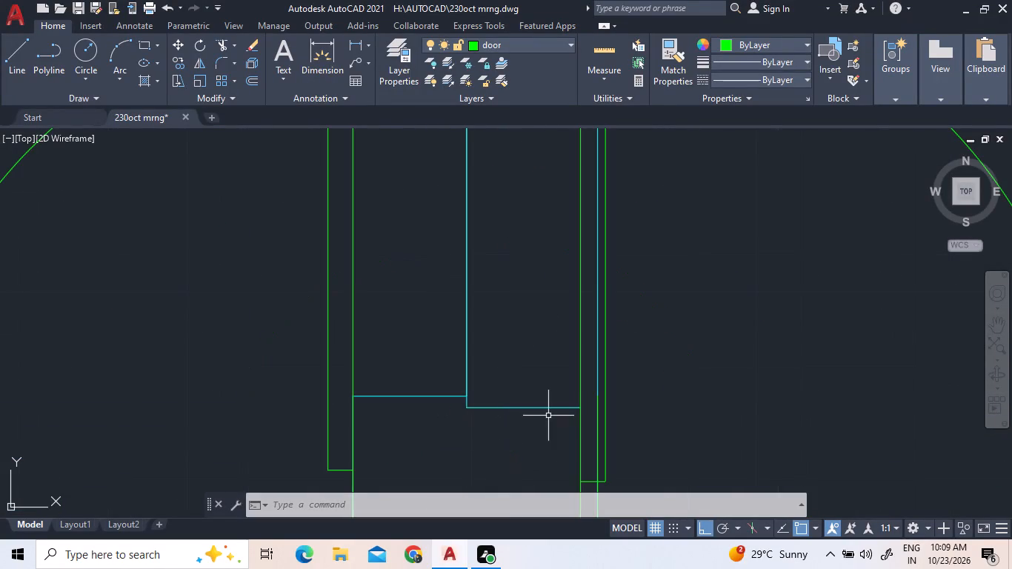
{"action": "scroll", "coordinate": [550, 422], "scroll_direction": "down", "scroll_amount": 4}
{"action": "scroll", "coordinate": [871, 568], "scroll_direction": "down", "scroll_amount": 3}
{"action": "scroll", "coordinate": [919, 446], "scroll_direction": "down", "scroll_amount": 1}
{"action": "scroll", "coordinate": [853, 395], "scroll_direction": "down", "scroll_amount": 1}
{"action": "scroll", "coordinate": [759, 284], "scroll_direction": "up", "scroll_amount": 2}
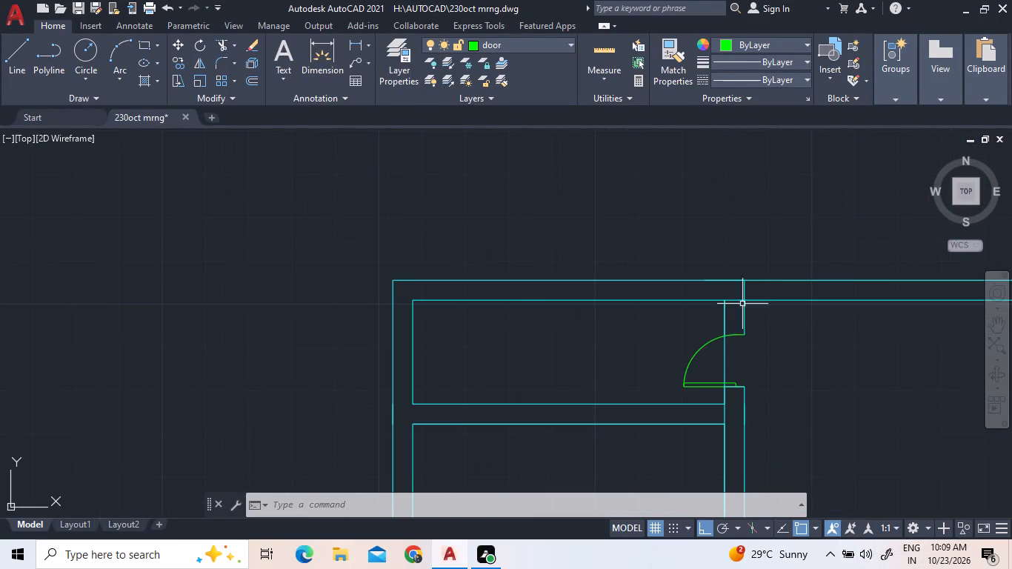
{"action": "scroll", "coordinate": [713, 339], "scroll_direction": "up", "scroll_amount": 2}
{"action": "scroll", "coordinate": [613, 202], "scroll_direction": "up", "scroll_amount": 1}
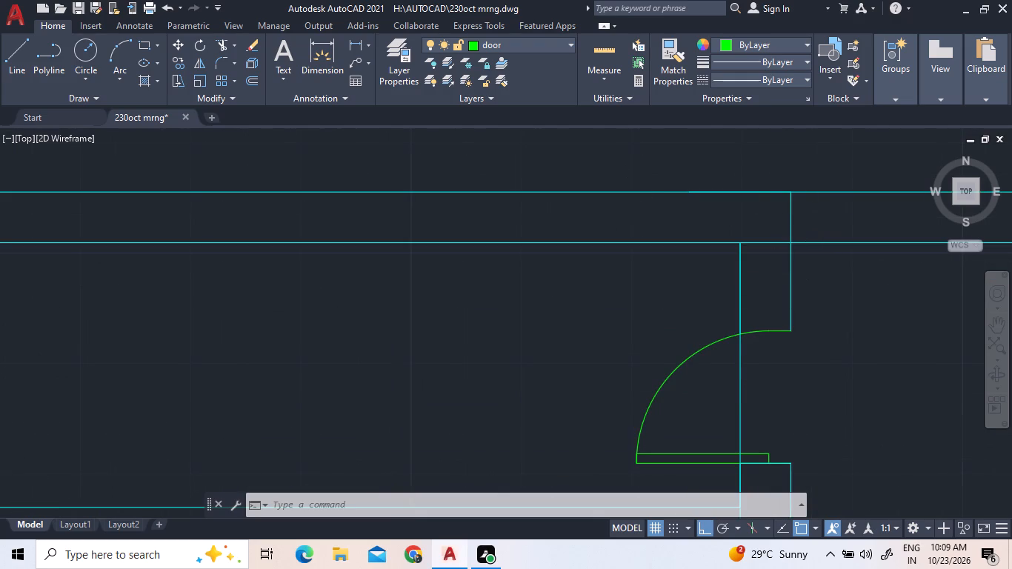
{"action": "scroll", "coordinate": [613, 202], "scroll_direction": "up", "scroll_amount": 1}
{"action": "scroll", "coordinate": [814, 199], "scroll_direction": "down", "scroll_amount": 4}
{"action": "scroll", "coordinate": [882, 200], "scroll_direction": "up", "scroll_amount": 3}
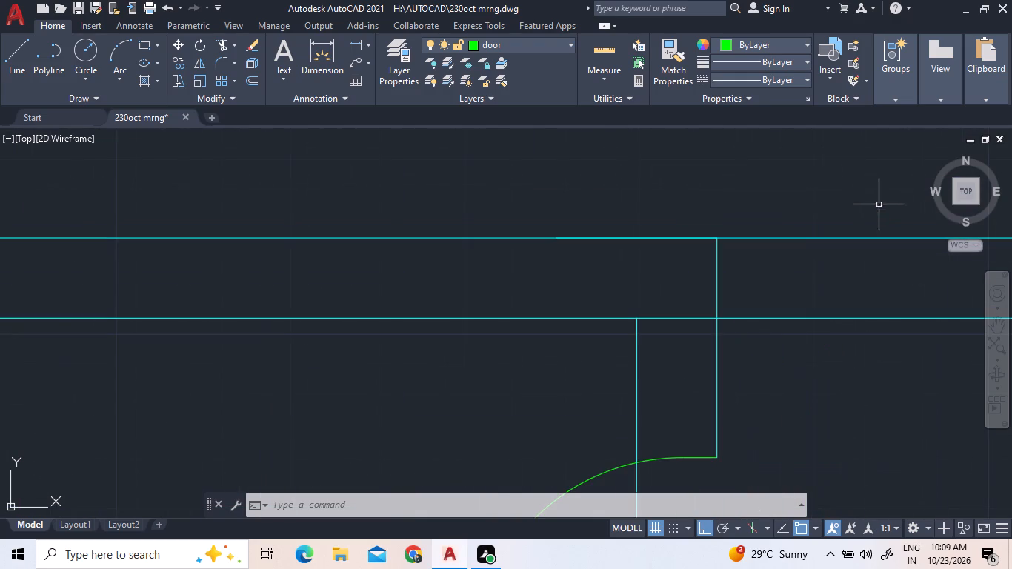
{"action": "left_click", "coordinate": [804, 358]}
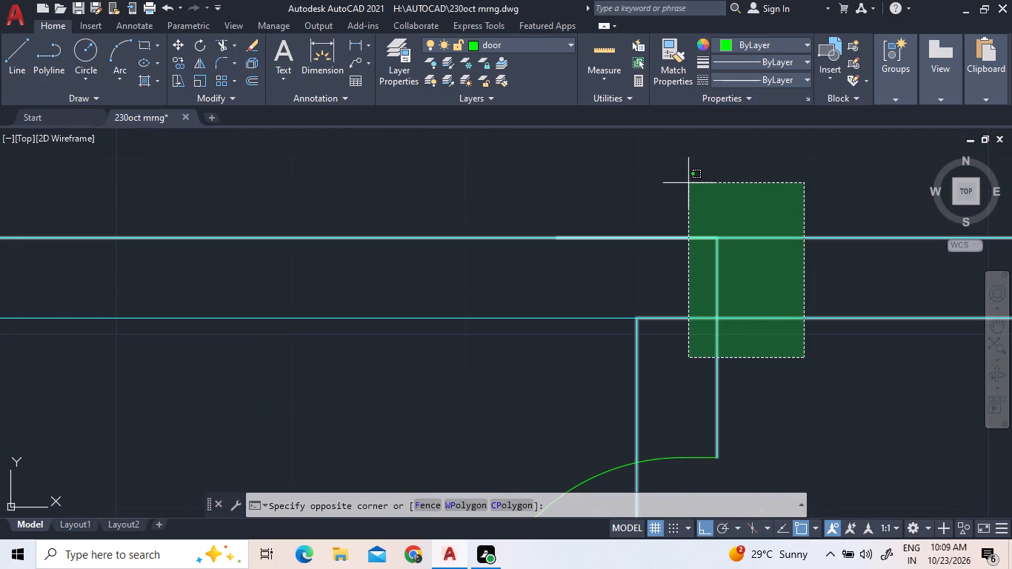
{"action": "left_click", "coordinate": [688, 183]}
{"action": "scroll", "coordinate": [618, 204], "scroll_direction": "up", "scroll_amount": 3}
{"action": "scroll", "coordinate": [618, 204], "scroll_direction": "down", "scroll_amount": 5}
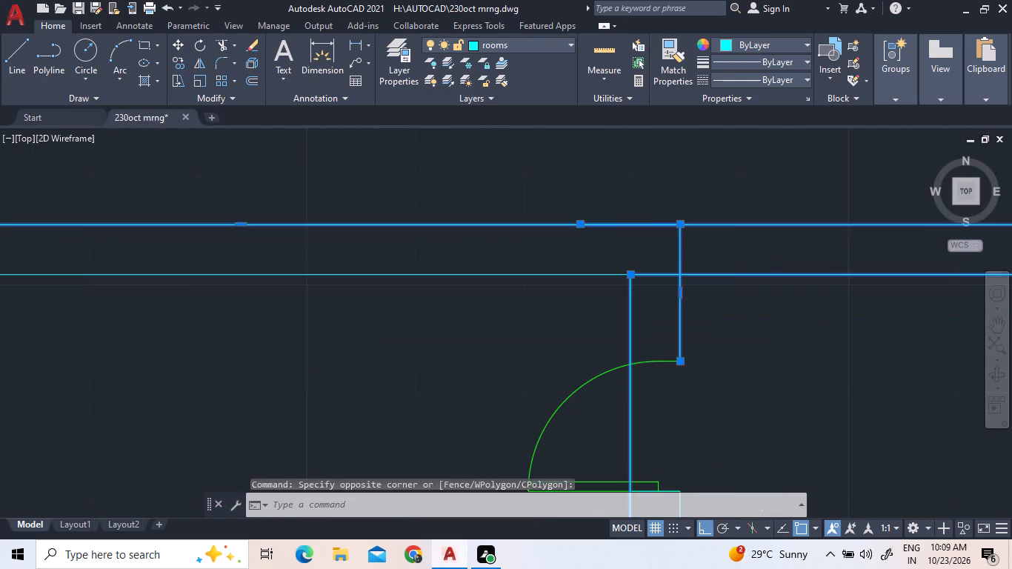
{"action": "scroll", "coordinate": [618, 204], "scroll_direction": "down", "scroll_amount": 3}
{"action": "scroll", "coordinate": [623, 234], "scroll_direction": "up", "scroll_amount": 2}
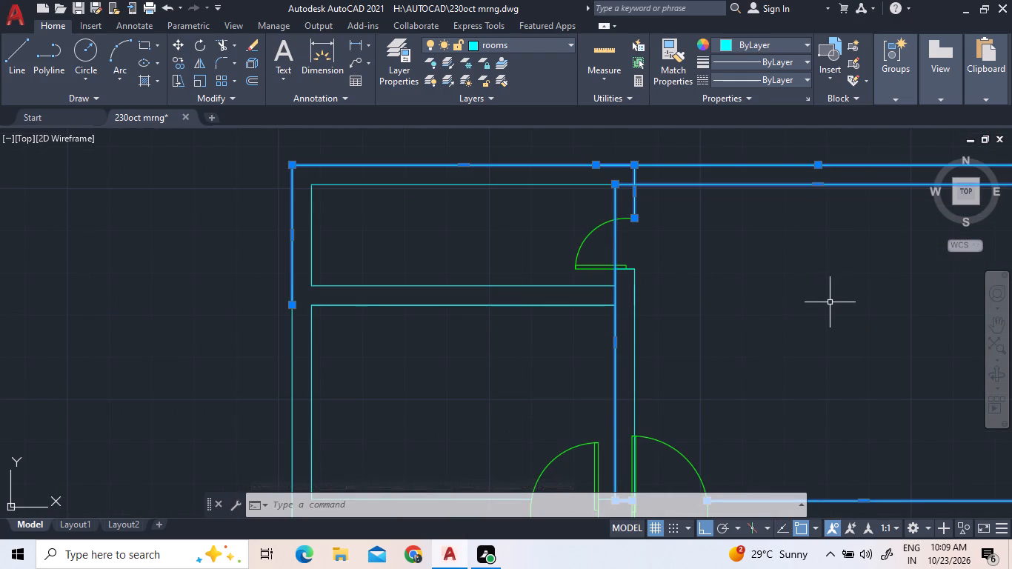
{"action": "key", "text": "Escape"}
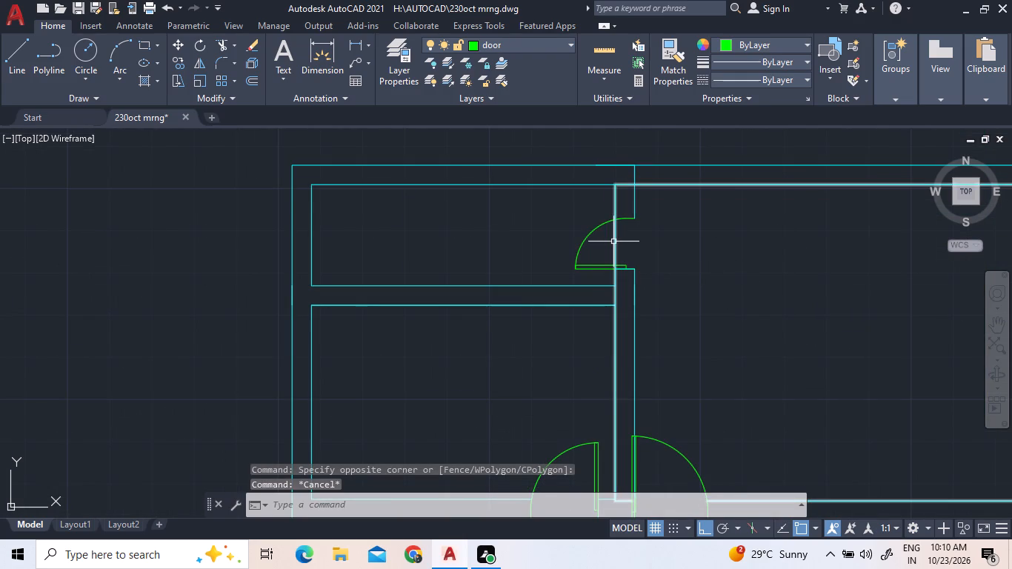
Trim the shared wall's overlapping lines across the upper door opening, at the partition junction and where it meets the top wall.
{"action": "left_click", "coordinate": [224, 41]}
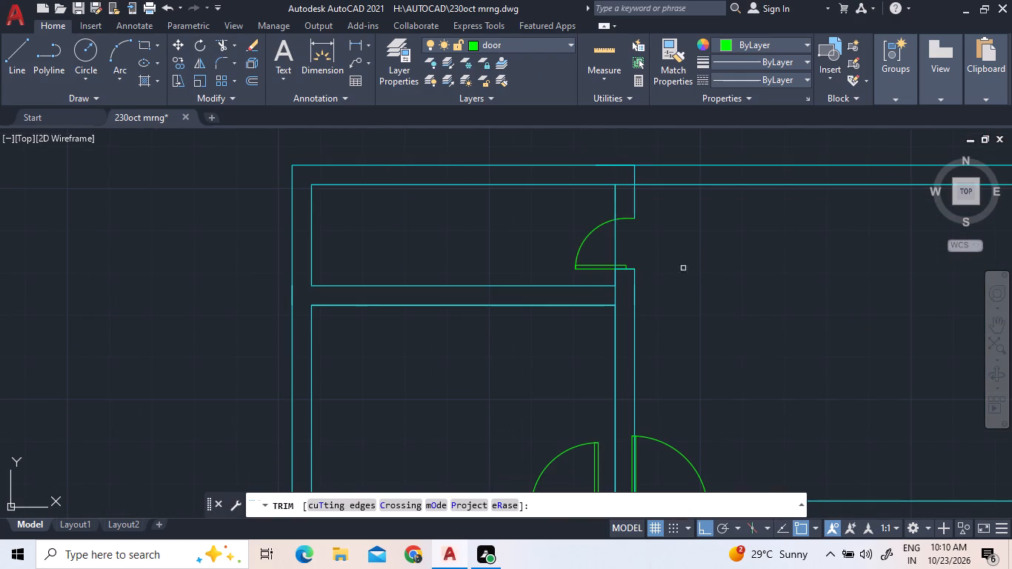
{"action": "left_click", "coordinate": [616, 239]}
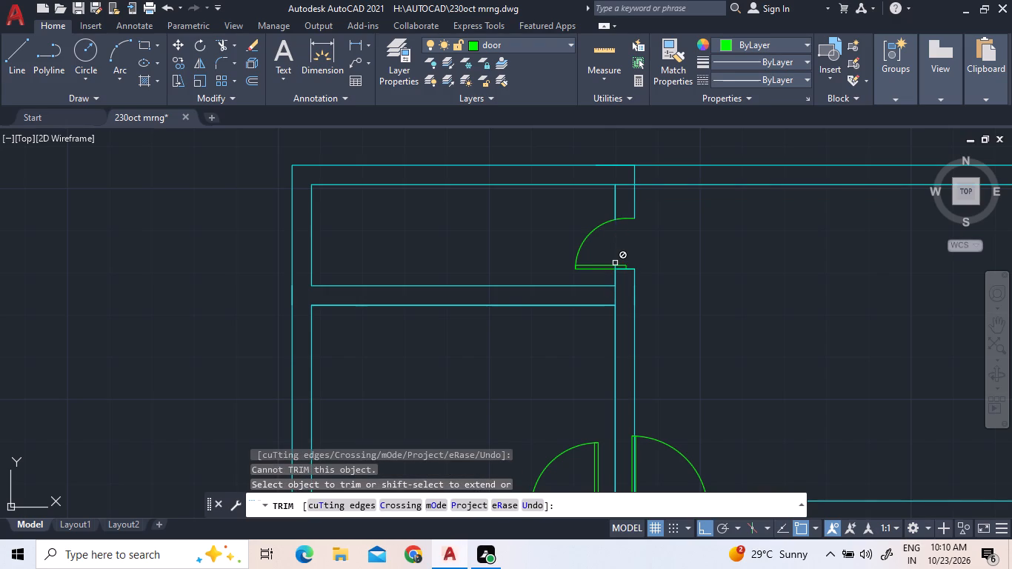
{"action": "left_click", "coordinate": [615, 268]}
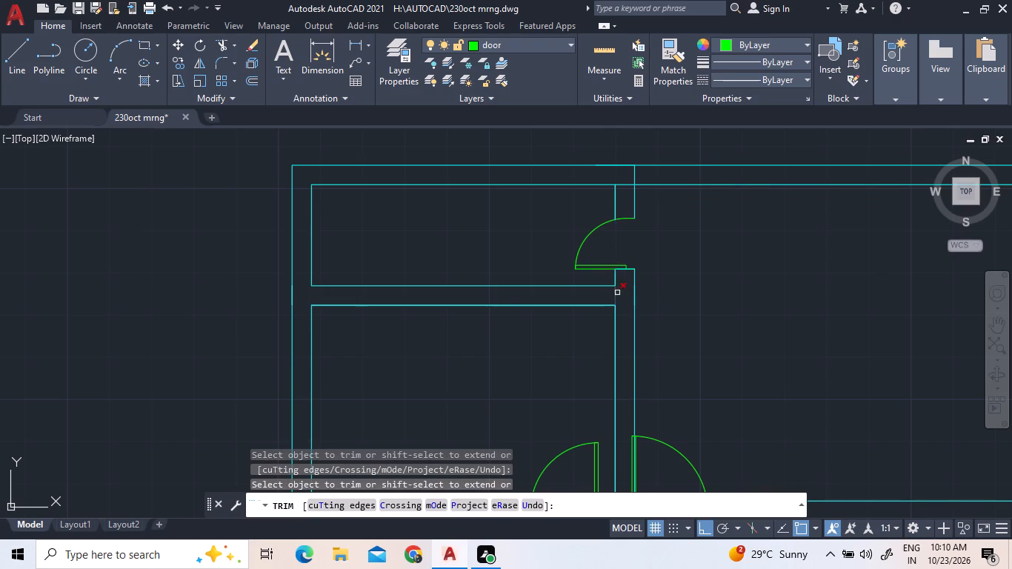
{"action": "left_click", "coordinate": [617, 295]}
{"action": "scroll", "coordinate": [732, 276], "scroll_direction": "down", "scroll_amount": 1}
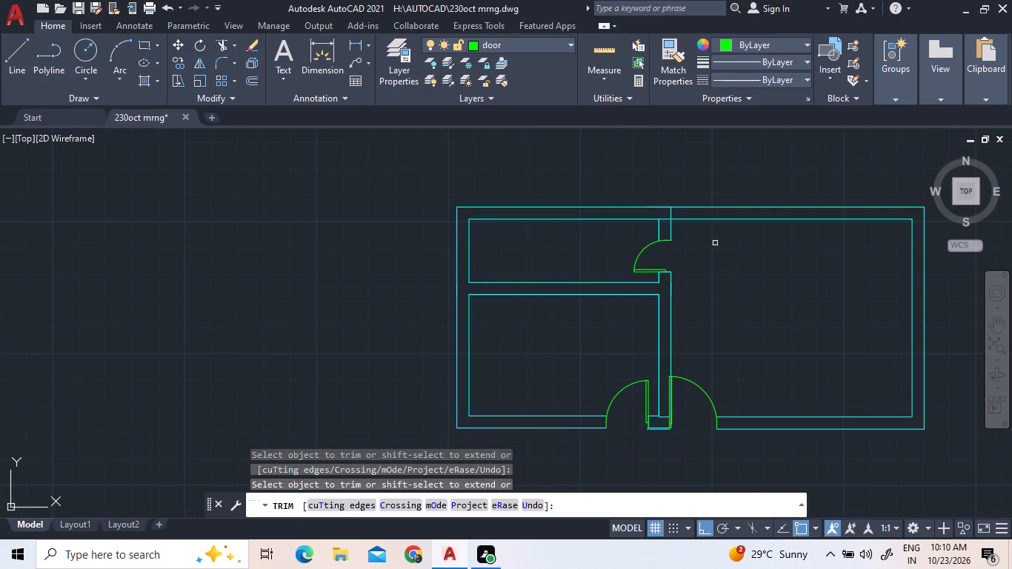
{"action": "left_click", "coordinate": [670, 212]}
{"action": "left_click", "coordinate": [667, 221]}
Trim away the leftover short outer wall line below the wall stub between the two bottom doors.
{"action": "scroll", "coordinate": [668, 434], "scroll_direction": "up", "scroll_amount": 3}
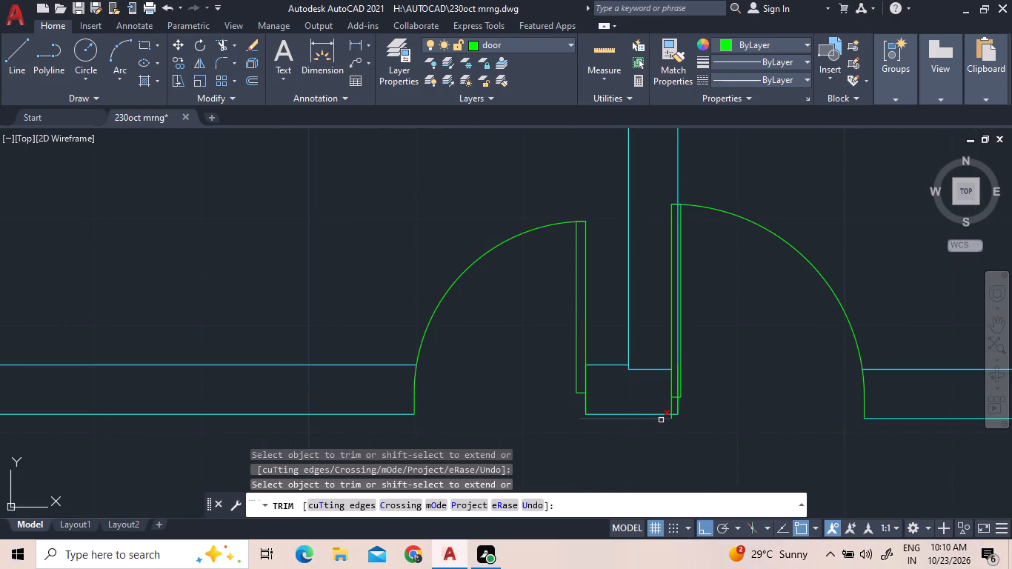
{"action": "left_click", "coordinate": [661, 420]}
{"action": "right_click", "coordinate": [818, 437]}
{"action": "left_click", "coordinate": [856, 233]}
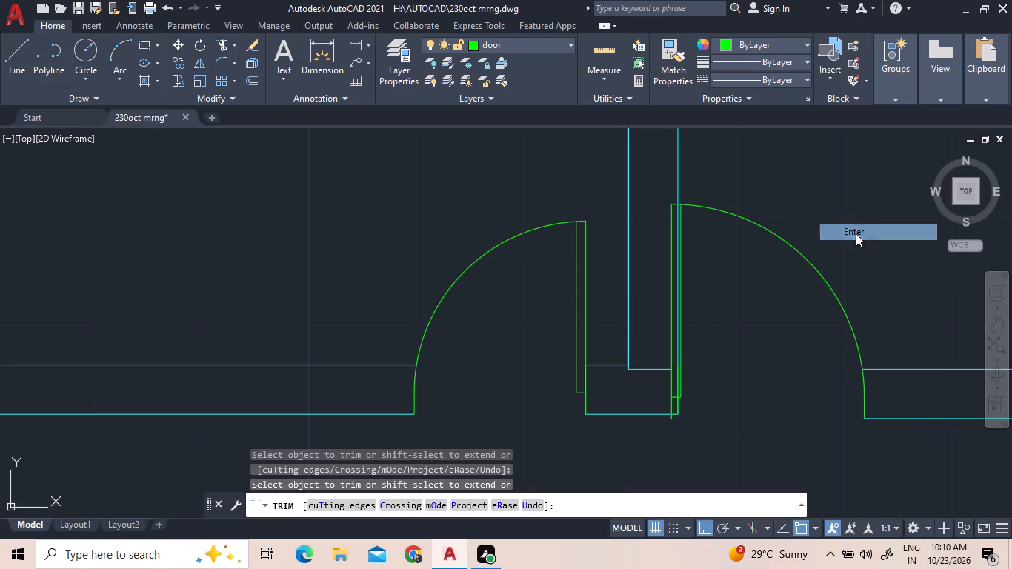
Move the new room's door horizontally from its jamb's crossing with the outer bottom wall line to the wall stub's outer corner.
{"action": "left_click", "coordinate": [785, 234]}
{"action": "left_click", "coordinate": [737, 216]}
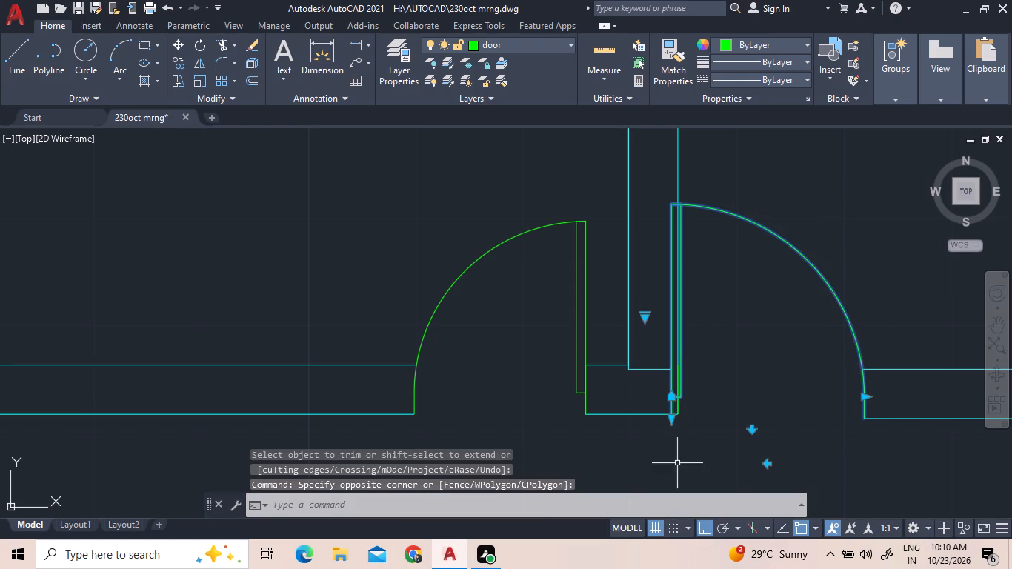
{"action": "right_click", "coordinate": [679, 443]}
{"action": "left_click", "coordinate": [798, 190]}
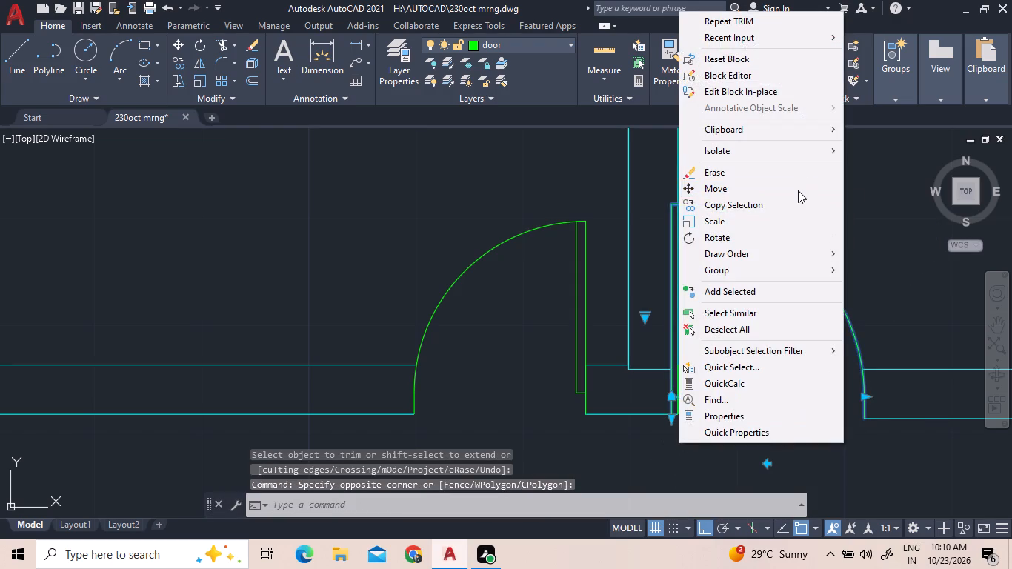
{"action": "scroll", "coordinate": [699, 442], "scroll_direction": "up", "scroll_amount": 4}
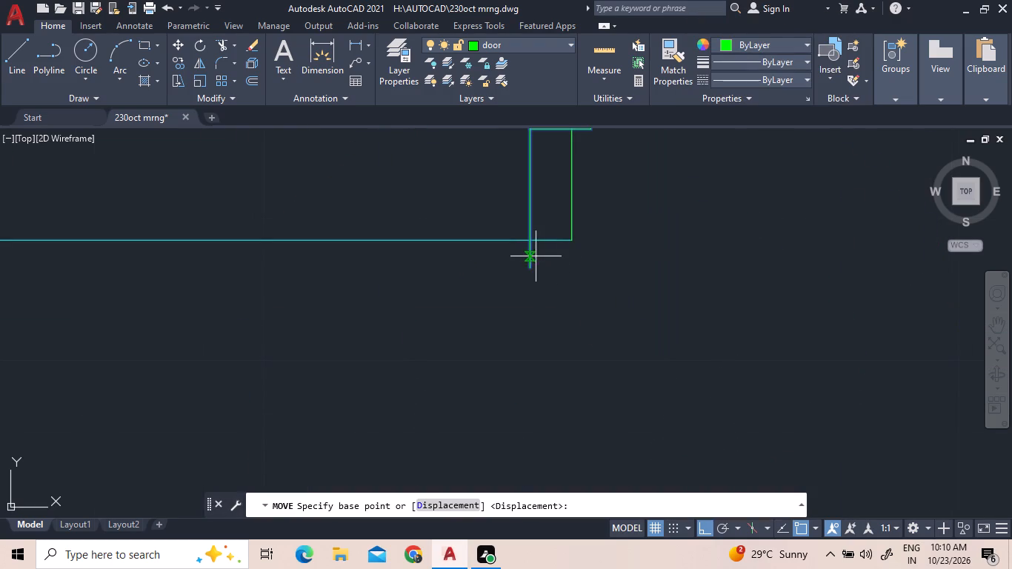
{"action": "left_click", "coordinate": [530, 242]}
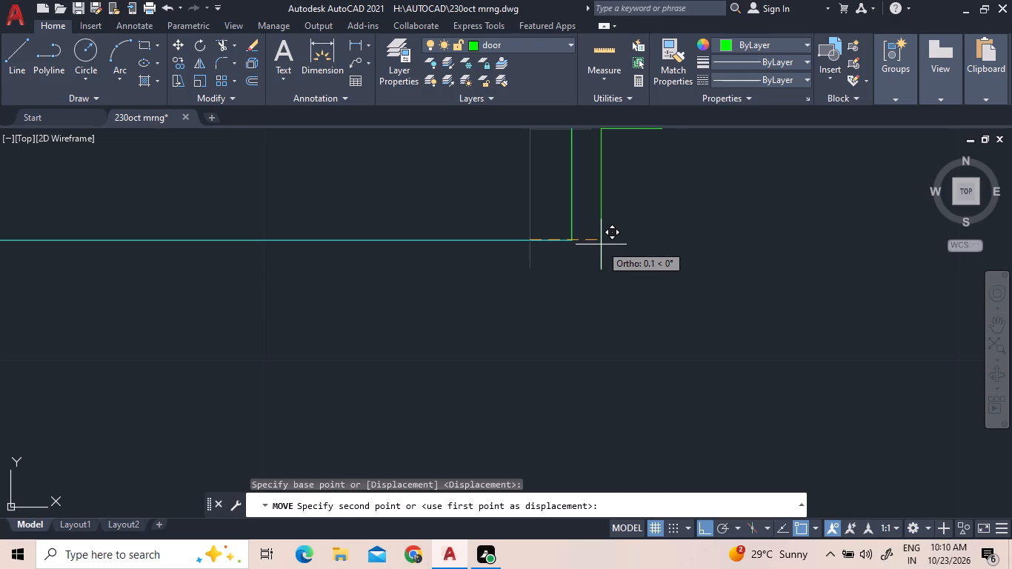
{"action": "left_click", "coordinate": [573, 244]}
Erase the new room's leftover inner polyline running down the shared wall and along the short stub between the bottom doors.
{"action": "scroll", "coordinate": [700, 400], "scroll_direction": "down", "scroll_amount": 5}
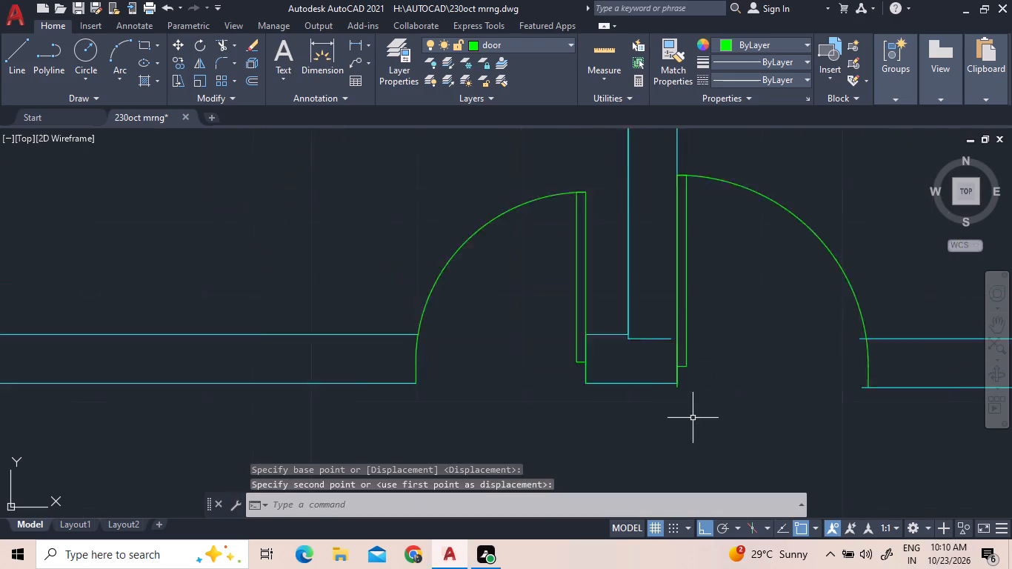
{"action": "scroll", "coordinate": [693, 418], "scroll_direction": "down", "scroll_amount": 1}
{"action": "scroll", "coordinate": [712, 395], "scroll_direction": "up", "scroll_amount": 3}
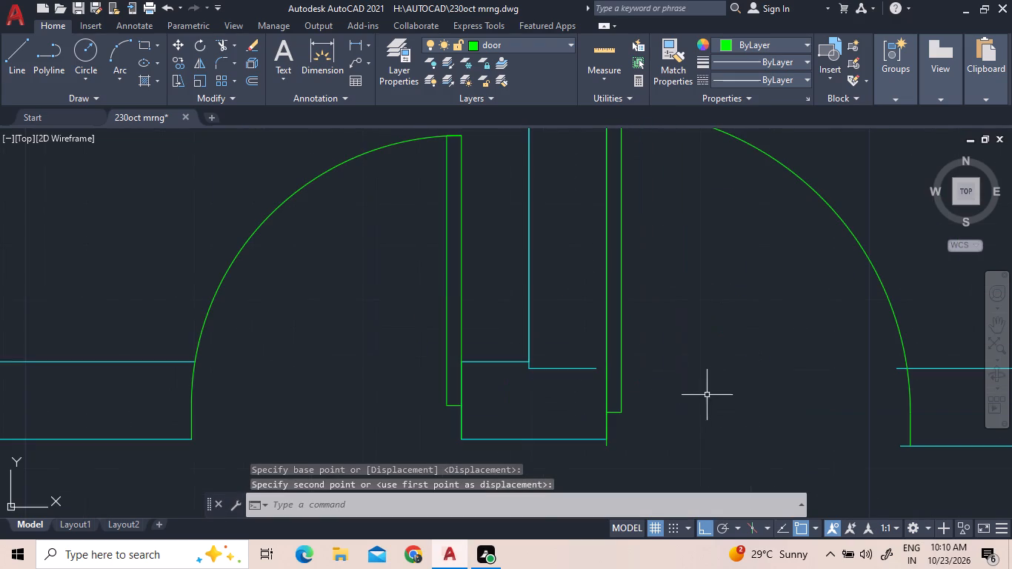
{"action": "left_click", "coordinate": [556, 370]}
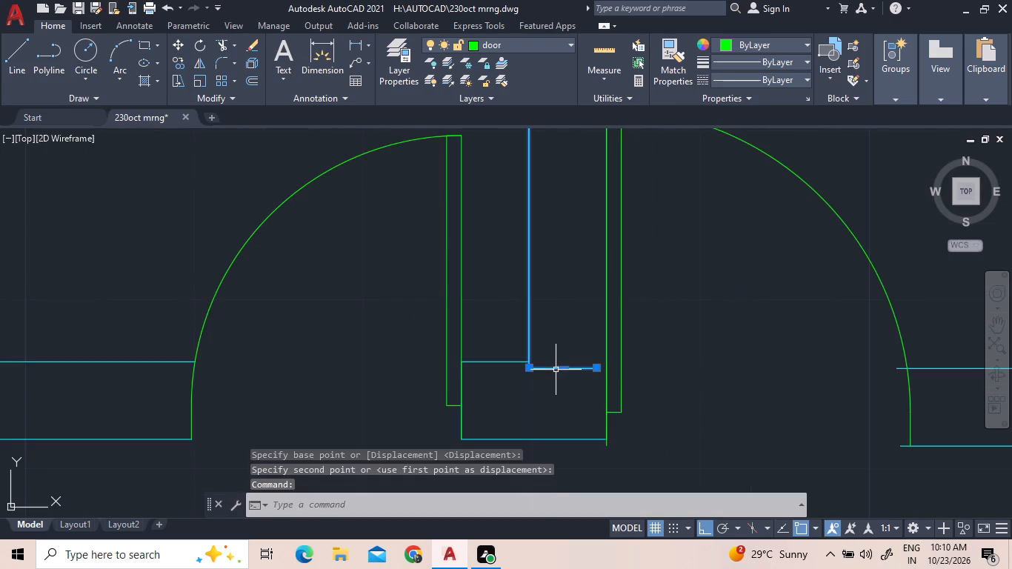
{"action": "scroll", "coordinate": [572, 390], "scroll_direction": "down", "scroll_amount": 6}
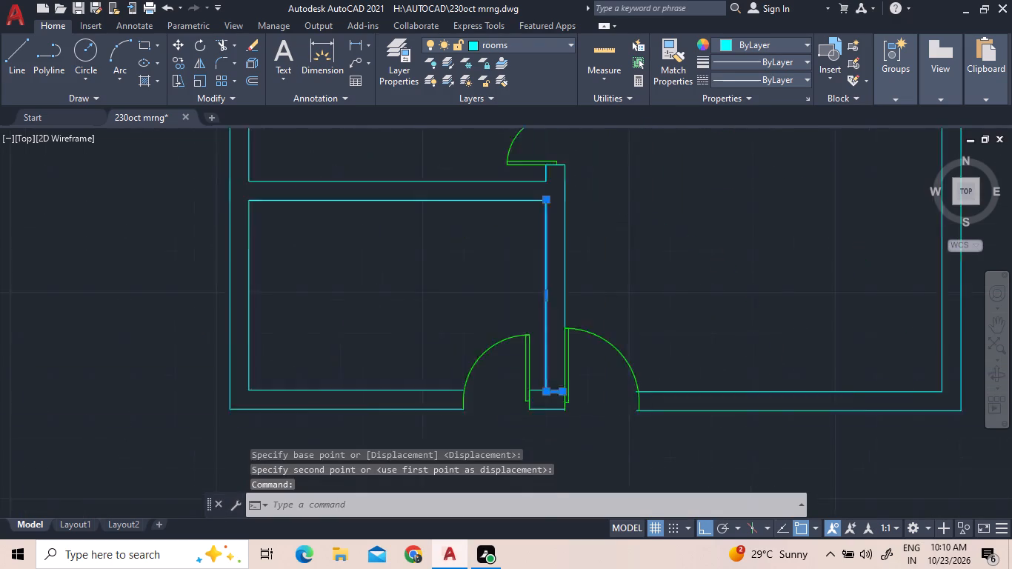
{"action": "scroll", "coordinate": [539, 385], "scroll_direction": "up", "scroll_amount": 3}
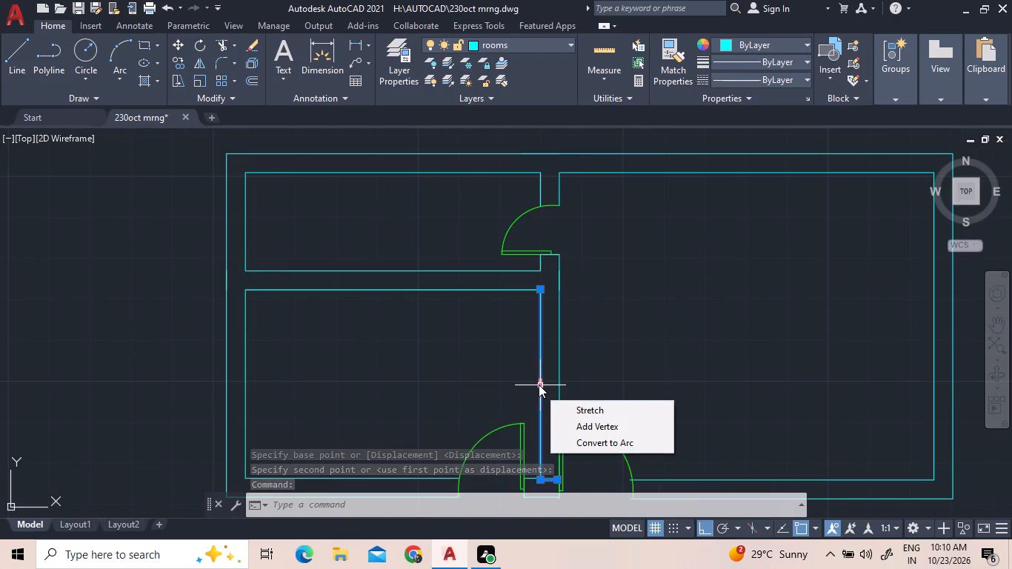
{"action": "key", "text": "Delete"}
{"action": "key", "text": "Delete"}
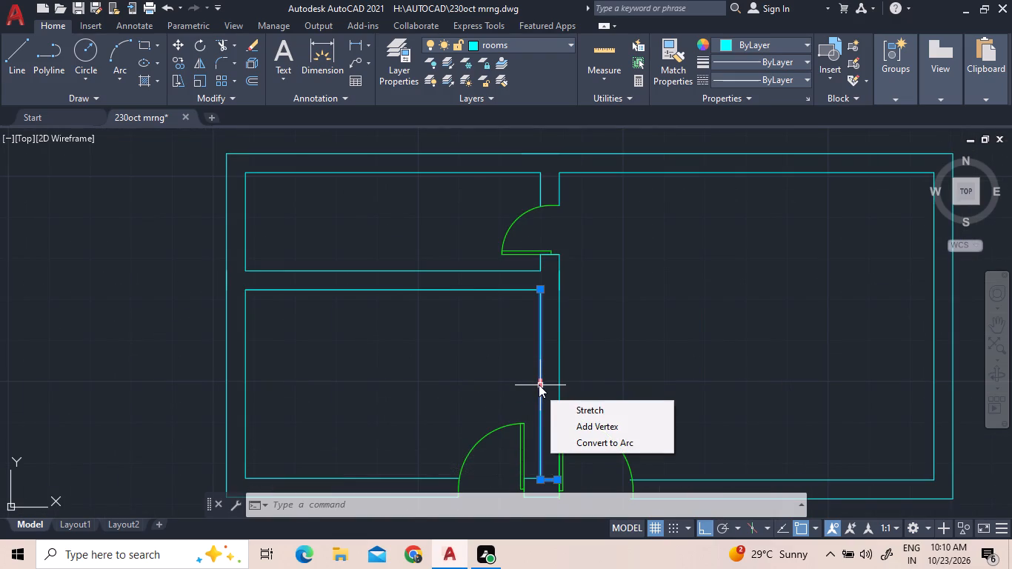
{"action": "key", "text": "Delete"}
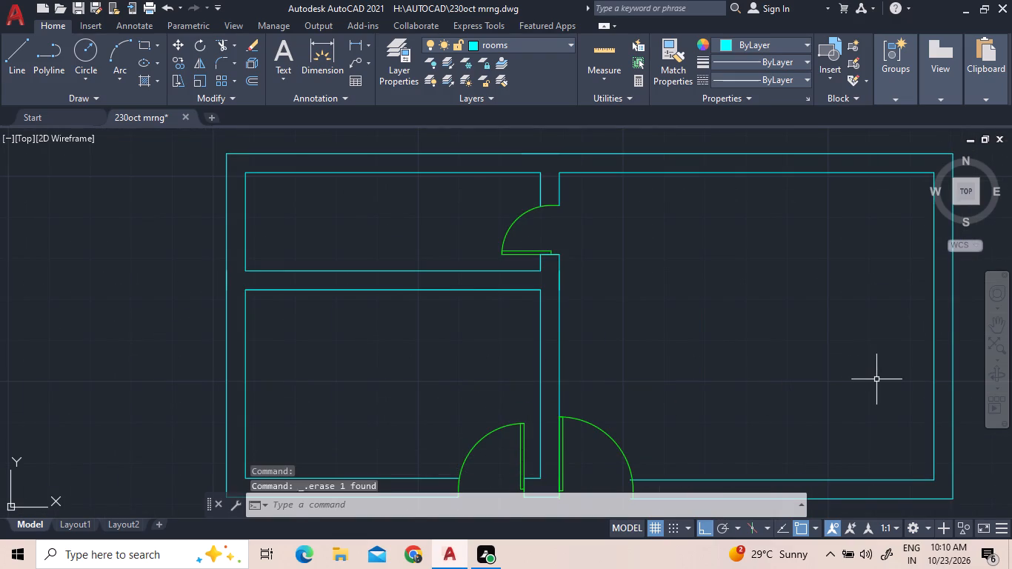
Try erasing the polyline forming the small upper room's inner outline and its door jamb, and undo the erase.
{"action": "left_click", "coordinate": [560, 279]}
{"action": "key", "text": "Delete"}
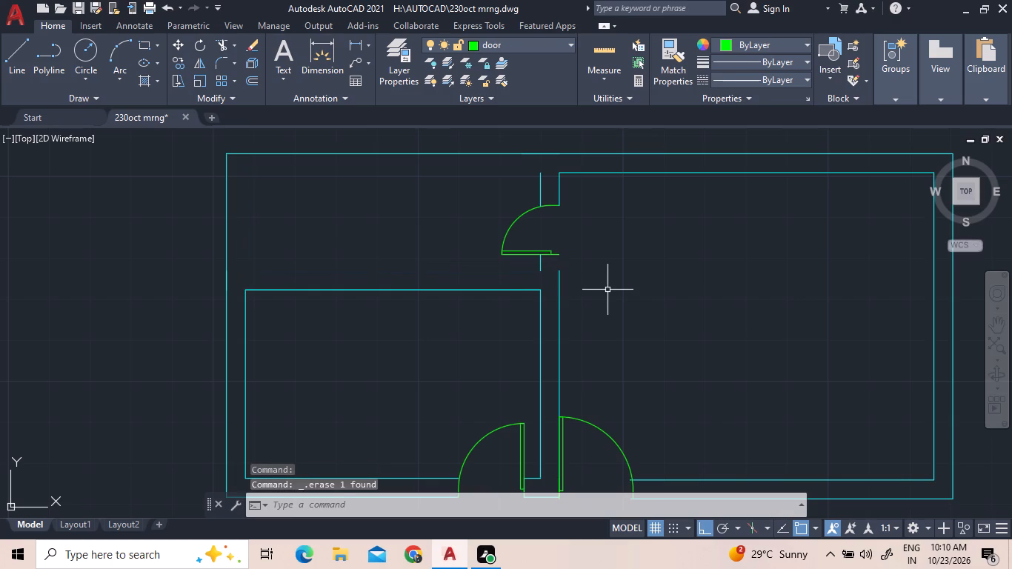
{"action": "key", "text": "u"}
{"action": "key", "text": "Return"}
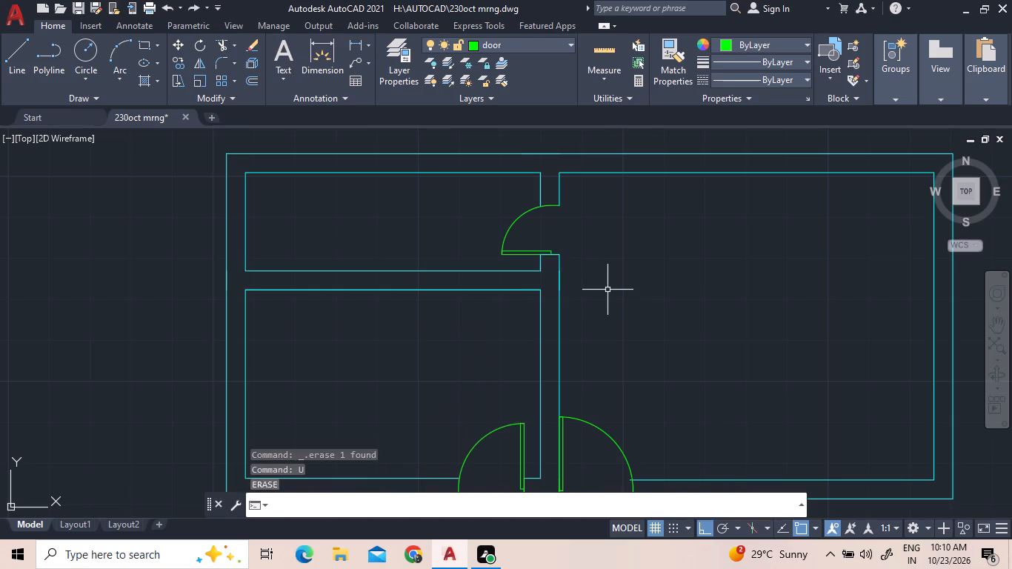
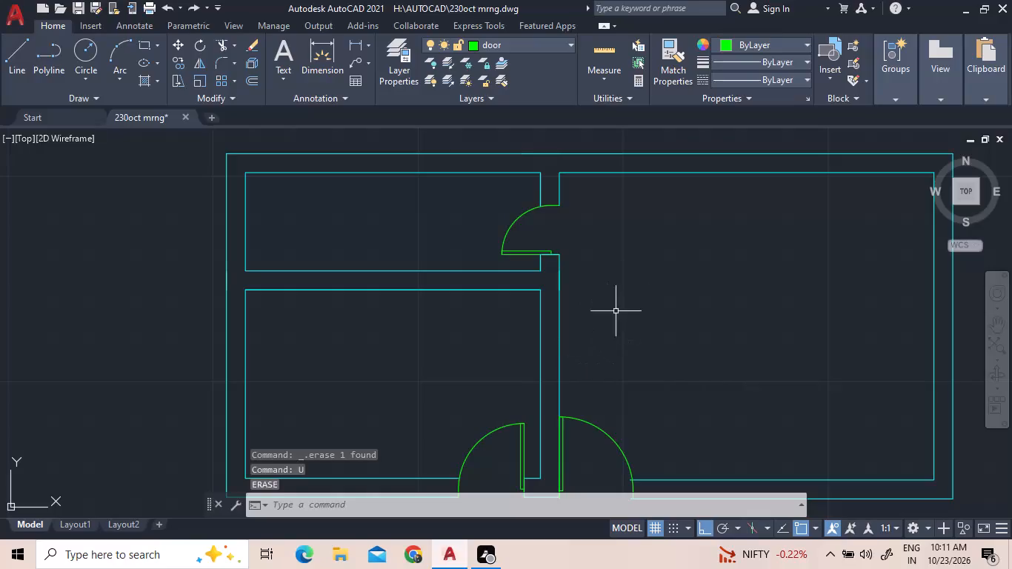
Inspect the wall and door junctions around the shared wall, including a quick measure at the stub between the bottom doors.
{"action": "scroll", "coordinate": [610, 261], "scroll_direction": "down", "scroll_amount": 2}
{"action": "scroll", "coordinate": [627, 336], "scroll_direction": "up", "scroll_amount": 2}
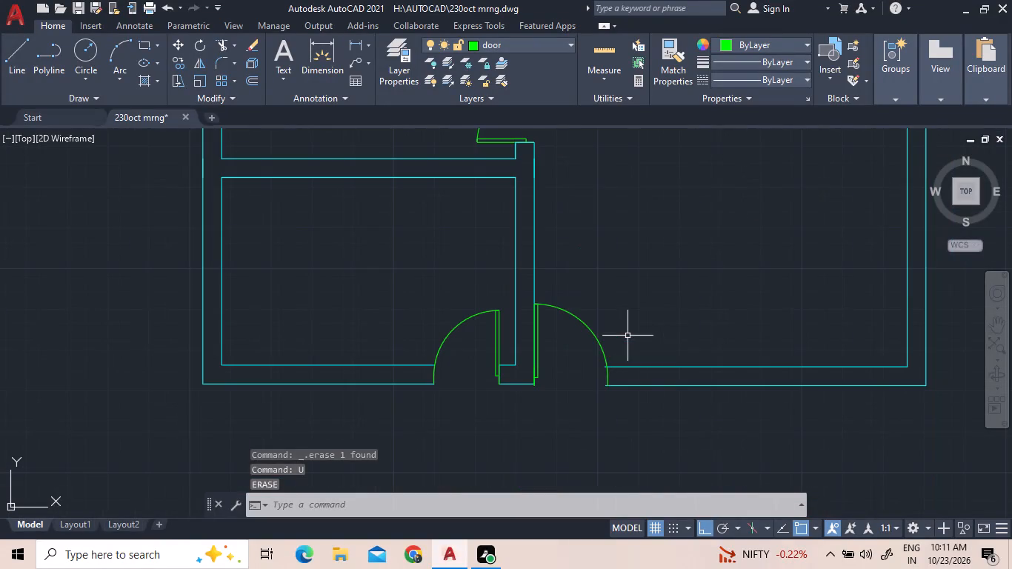
{"action": "scroll", "coordinate": [568, 364], "scroll_direction": "up", "scroll_amount": 2}
{"action": "left_click", "coordinate": [626, 263]}
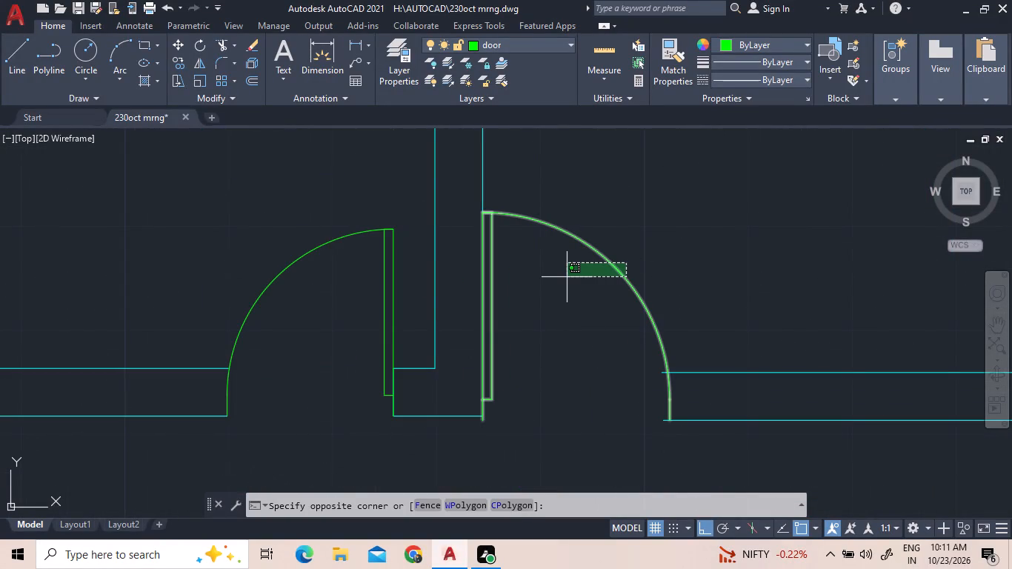
{"action": "key", "text": "Escape"}
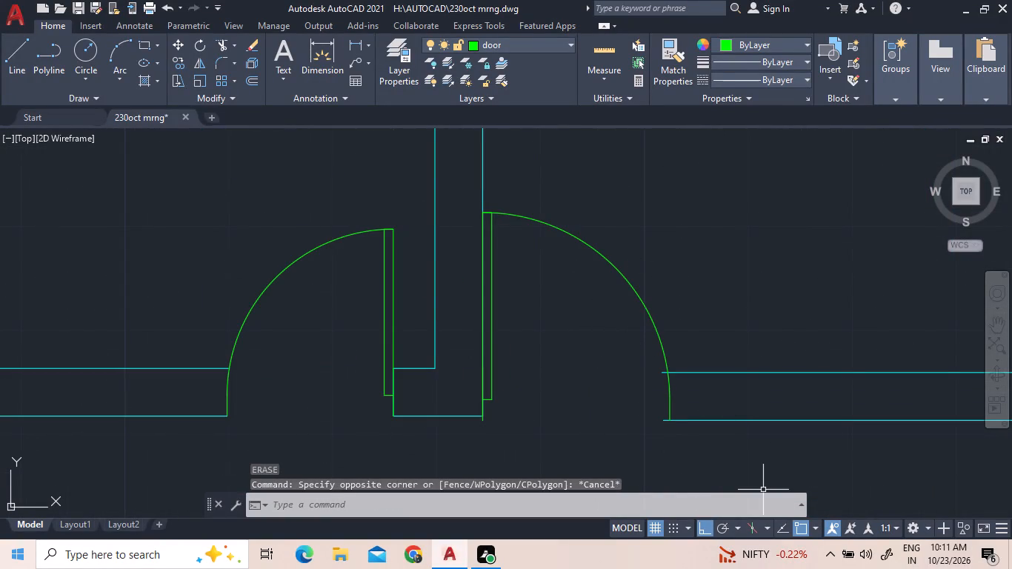
{"action": "scroll", "coordinate": [70, 557], "scroll_direction": "down", "scroll_amount": 2}
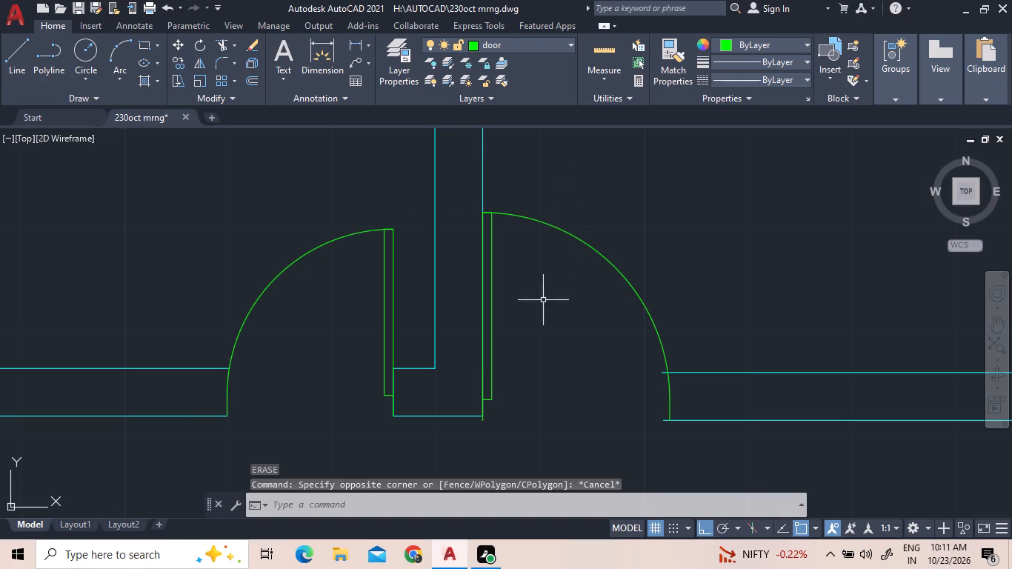
{"action": "scroll", "coordinate": [528, 334], "scroll_direction": "down", "scroll_amount": 2}
{"action": "scroll", "coordinate": [565, 282], "scroll_direction": "down", "scroll_amount": 2}
{"action": "scroll", "coordinate": [542, 199], "scroll_direction": "up", "scroll_amount": 3}
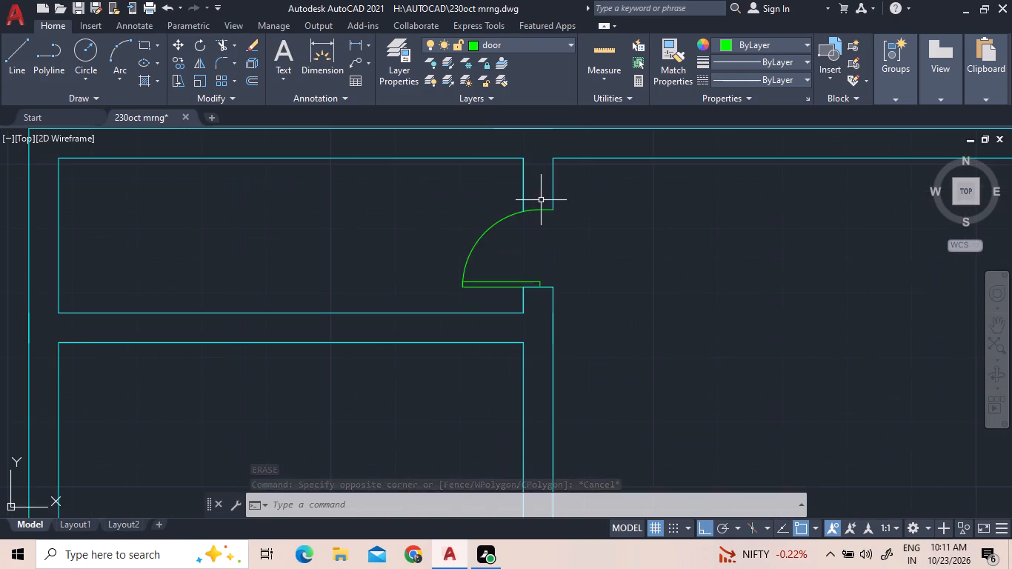
{"action": "scroll", "coordinate": [540, 207], "scroll_direction": "down", "scroll_amount": 2}
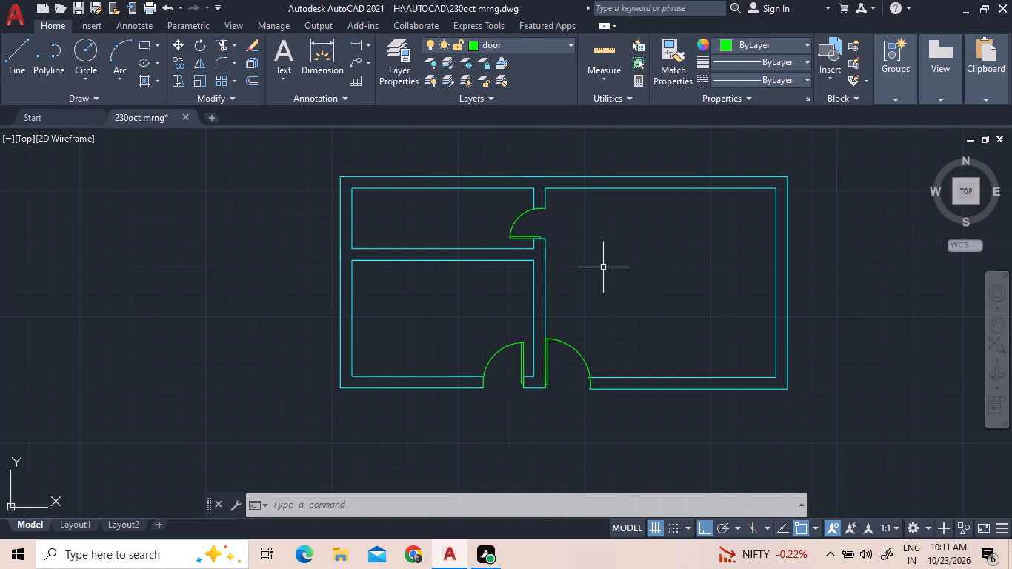
{"action": "scroll", "coordinate": [577, 427], "scroll_direction": "up", "scroll_amount": 3}
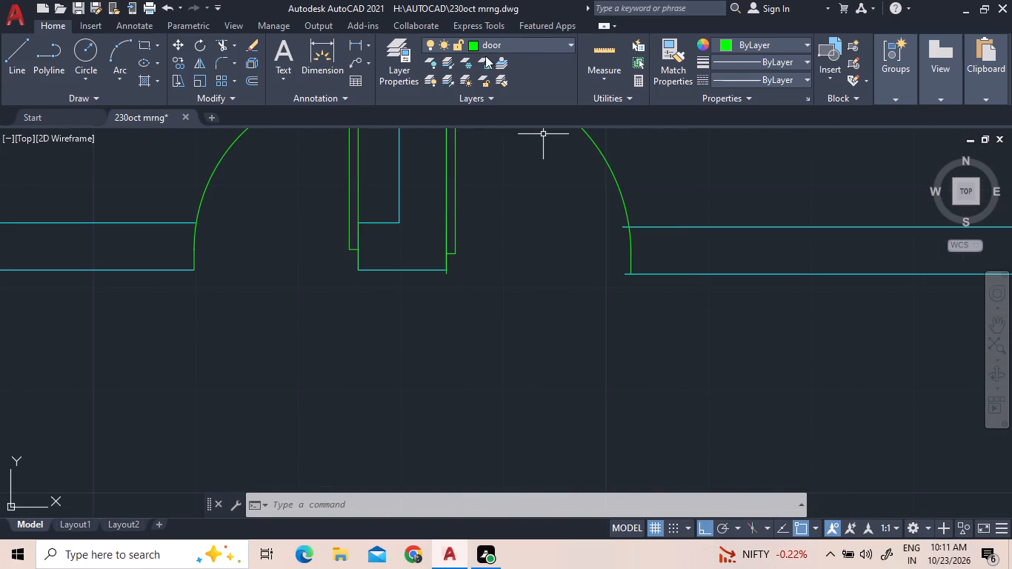
{"action": "left_click", "coordinate": [610, 50]}
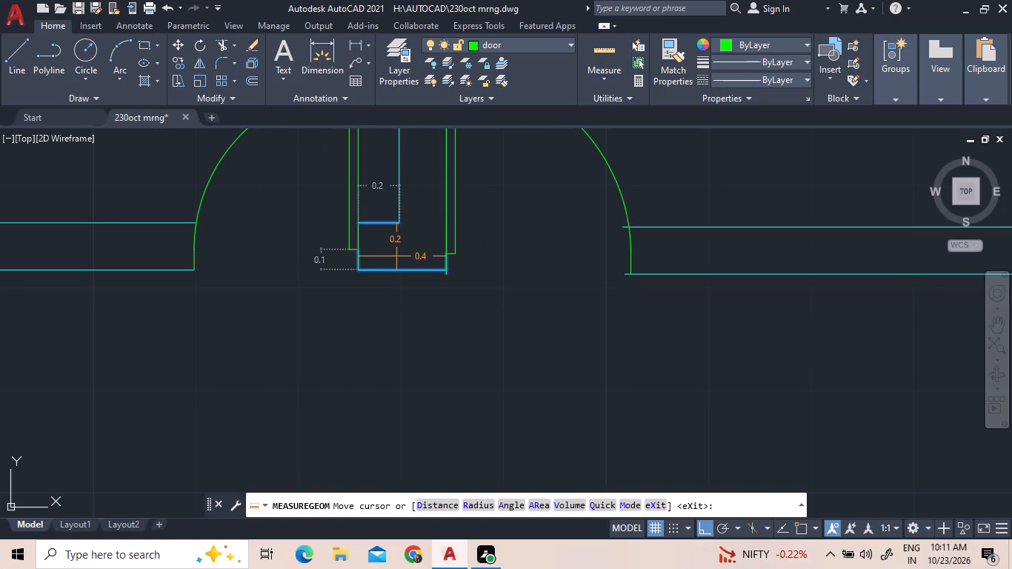
{"action": "key", "text": "Escape"}
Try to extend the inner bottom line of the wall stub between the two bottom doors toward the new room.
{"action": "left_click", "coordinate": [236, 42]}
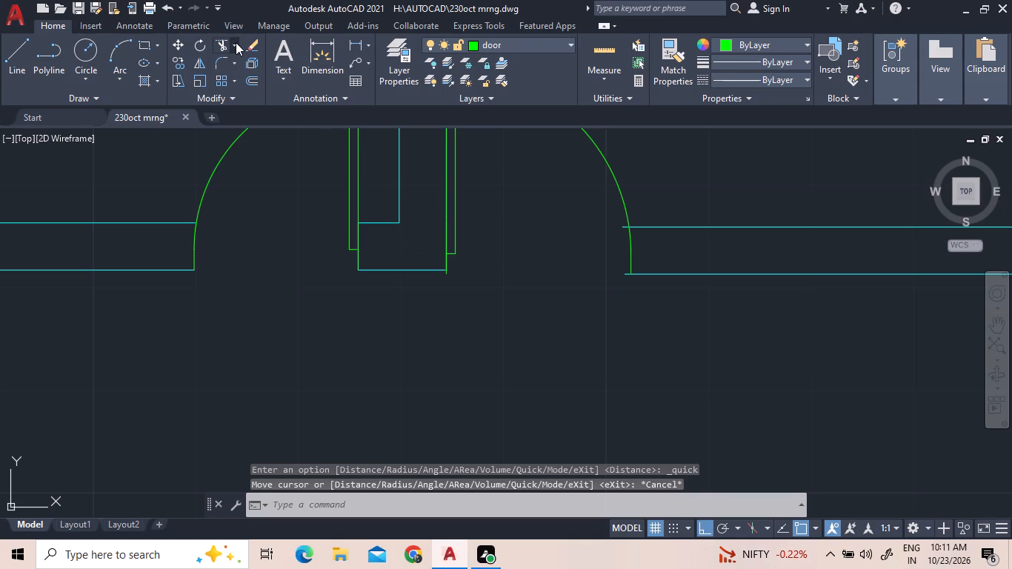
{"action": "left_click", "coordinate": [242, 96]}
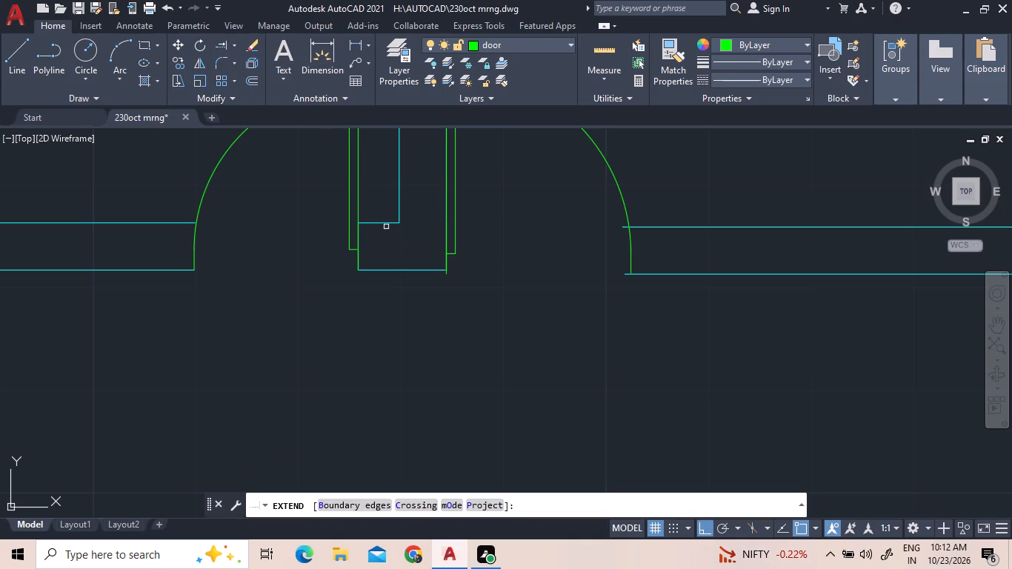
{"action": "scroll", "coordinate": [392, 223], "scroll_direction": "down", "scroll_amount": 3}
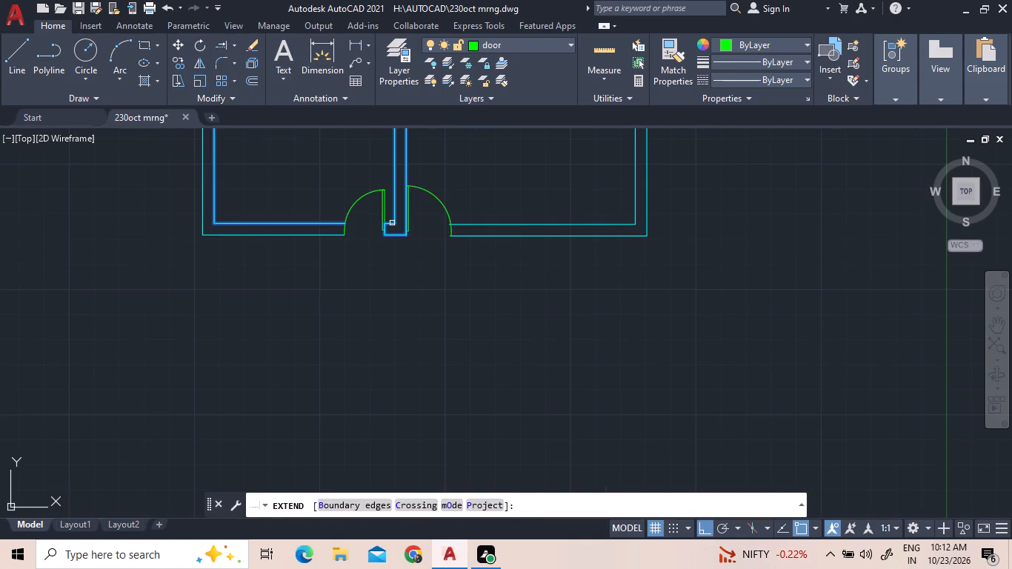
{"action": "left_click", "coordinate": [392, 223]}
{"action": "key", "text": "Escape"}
Explode the whole floor plan, including walls and doors, into individual segments.
{"action": "scroll", "coordinate": [392, 223], "scroll_direction": "down", "scroll_amount": 3}
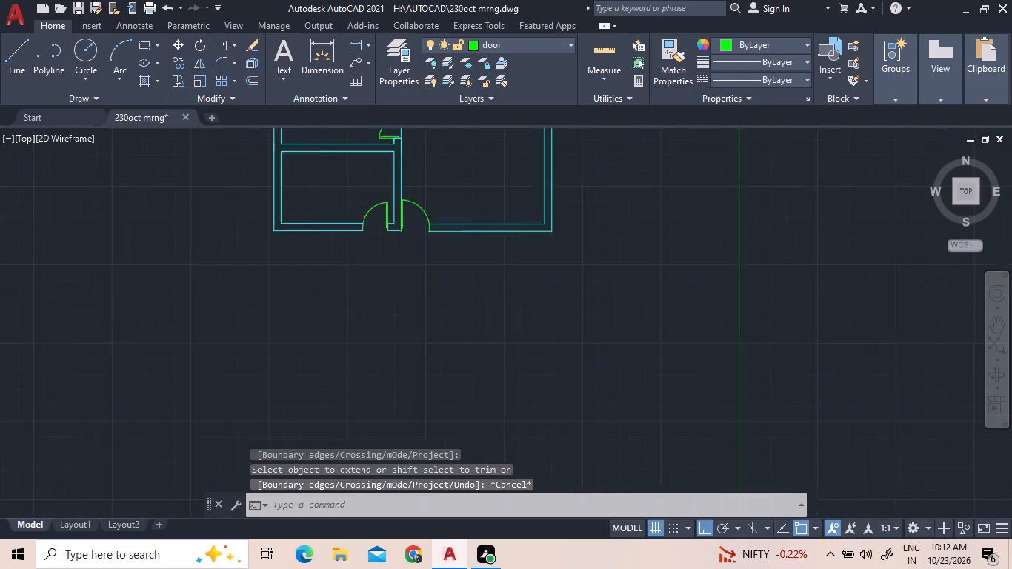
{"action": "scroll", "coordinate": [430, 213], "scroll_direction": "up", "scroll_amount": 3}
{"action": "scroll", "coordinate": [456, 293], "scroll_direction": "down", "scroll_amount": 3}
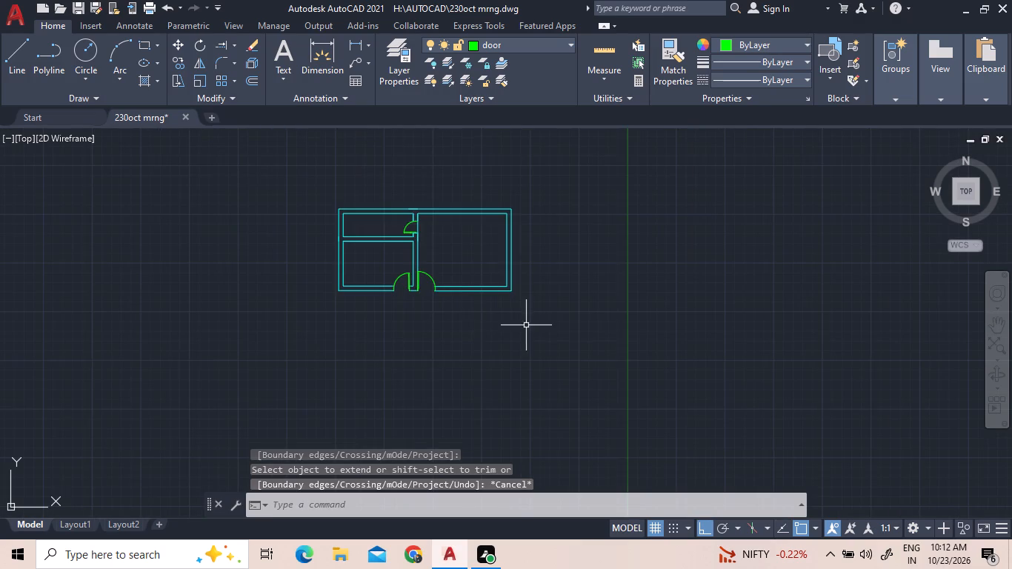
{"action": "left_click", "coordinate": [527, 325]}
{"action": "left_click", "coordinate": [313, 150]}
{"action": "type", "text": "x"}
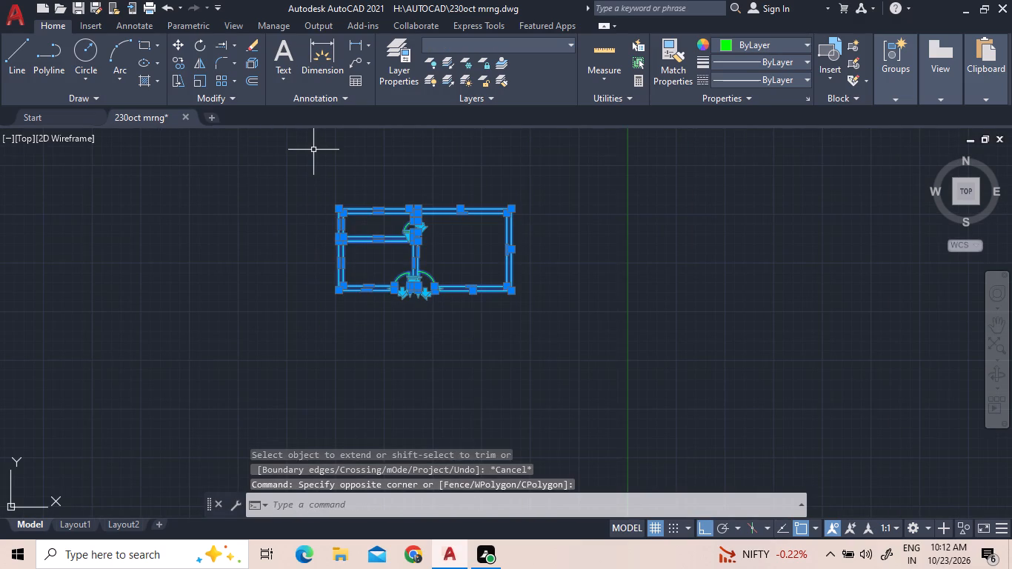
{"action": "key", "text": "space"}
Extend the wall stub's inner bottom line across the new room's door opening to the room's far inner wall line.
{"action": "scroll", "coordinate": [434, 266], "scroll_direction": "up", "scroll_amount": 2}
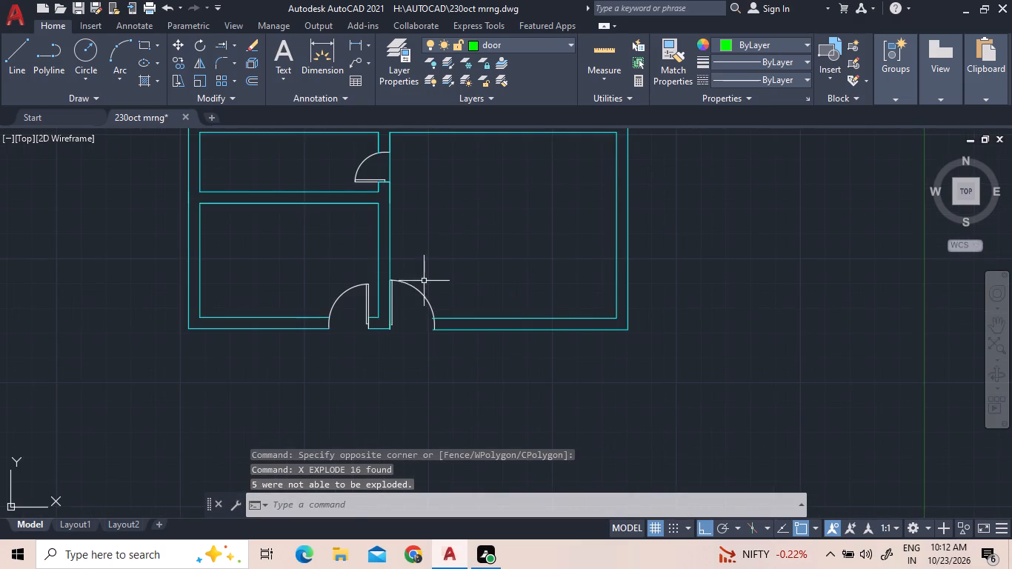
{"action": "left_click", "coordinate": [223, 47]}
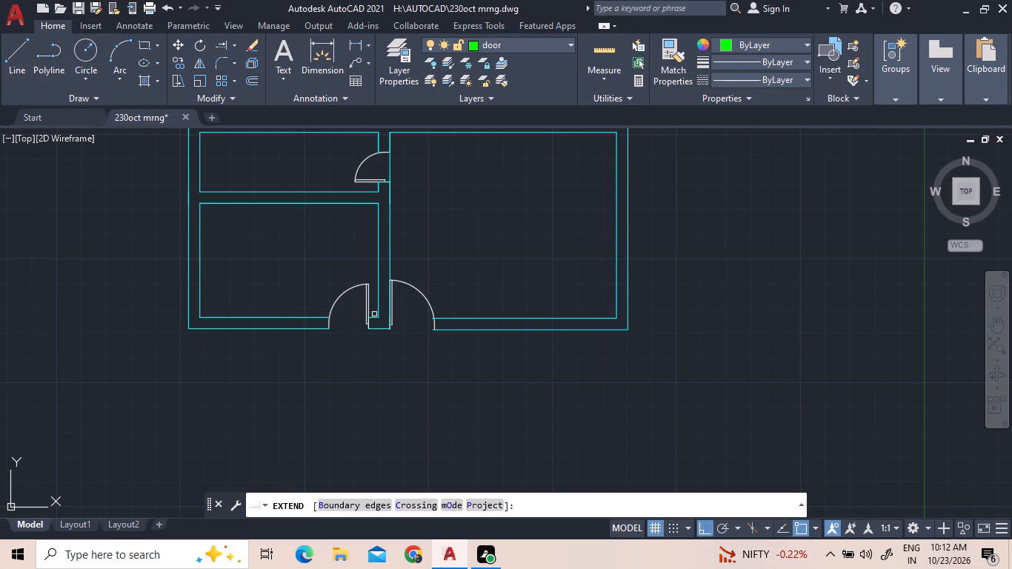
{"action": "left_click", "coordinate": [377, 318]}
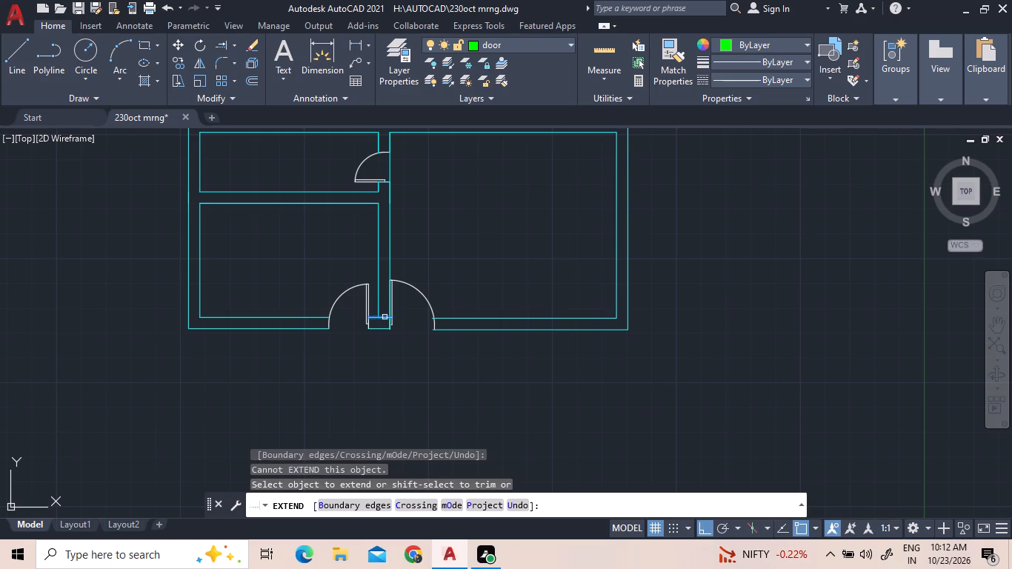
{"action": "left_click", "coordinate": [385, 317]}
{"action": "double_click", "coordinate": [385, 317]}
{"action": "left_click", "coordinate": [385, 317]}
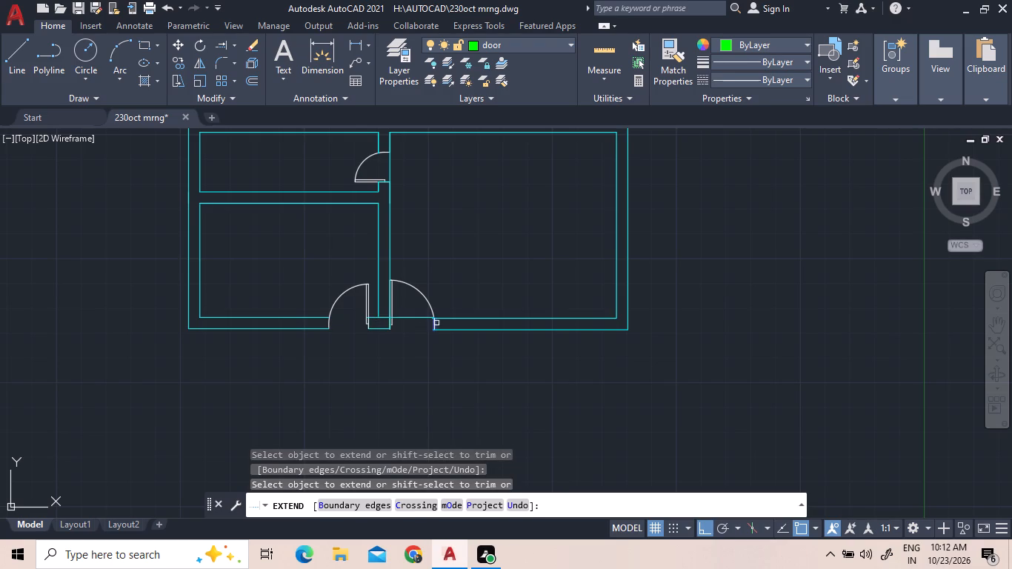
{"action": "left_click", "coordinate": [427, 319]}
{"action": "scroll", "coordinate": [428, 319], "scroll_direction": "up", "scroll_amount": 4}
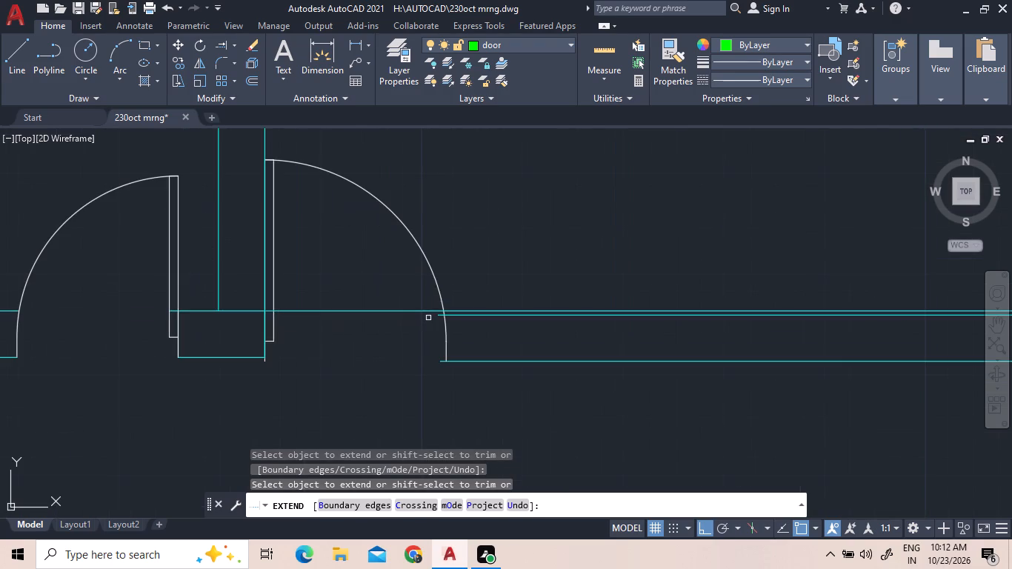
{"action": "scroll", "coordinate": [428, 318], "scroll_direction": "down", "scroll_amount": 2}
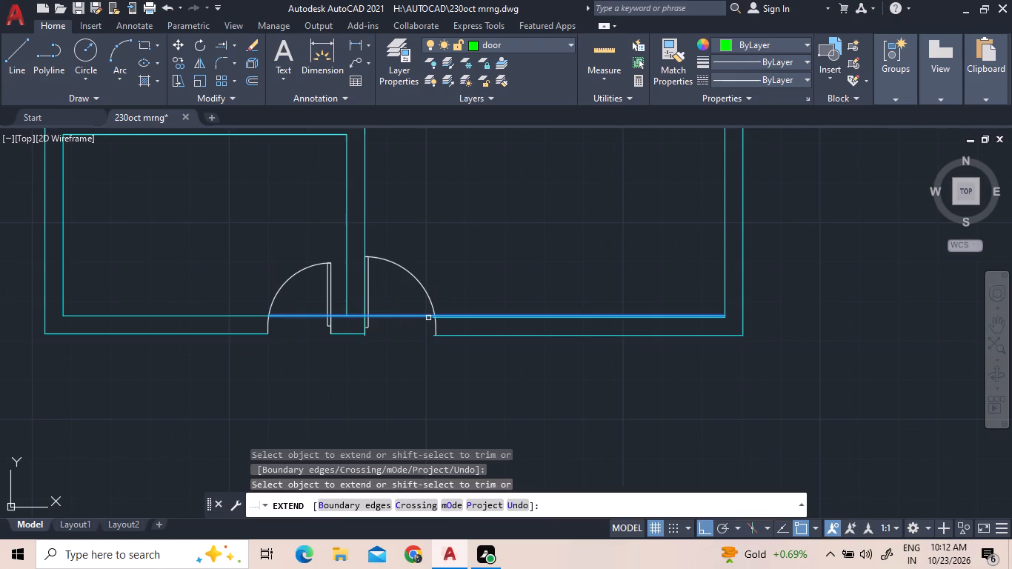
{"action": "key", "text": "Escape"}
Erase the new room's original inner bottom wall line just below the extended line.
{"action": "scroll", "coordinate": [460, 320], "scroll_direction": "up", "scroll_amount": 4}
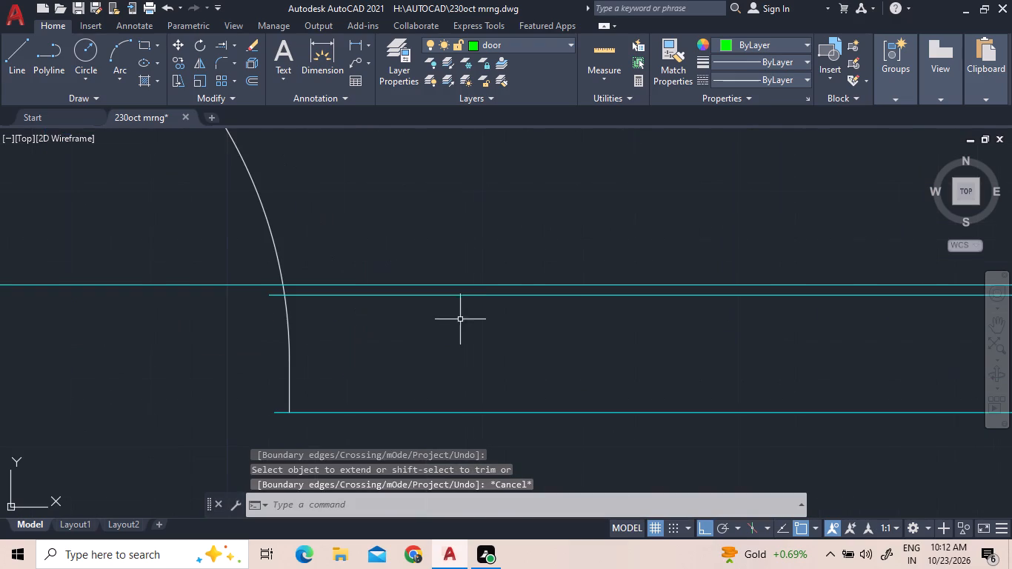
{"action": "left_click", "coordinate": [459, 291]}
{"action": "left_click", "coordinate": [430, 300]}
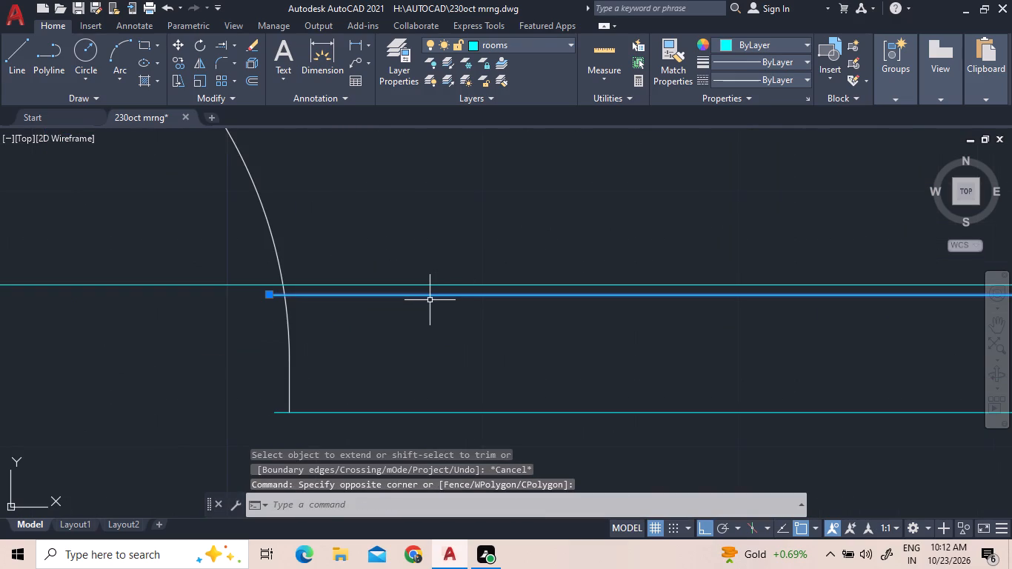
{"action": "key", "text": "Delete"}
Trim the overhanging ends below the new room's far inner bottom corner and below the wall stub's outer corner.
{"action": "scroll", "coordinate": [431, 300], "scroll_direction": "down", "scroll_amount": 3}
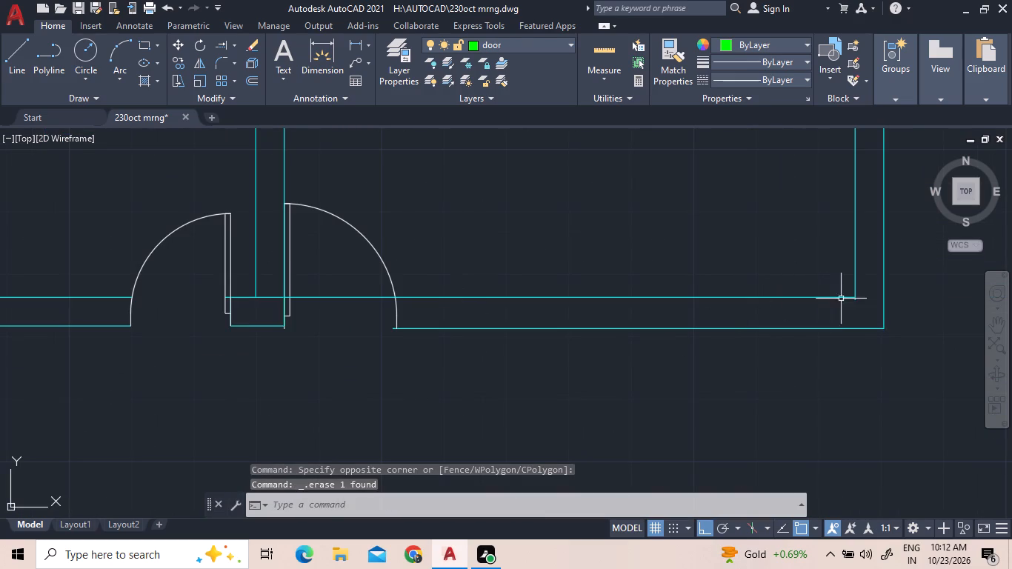
{"action": "left_click", "coordinate": [231, 45]}
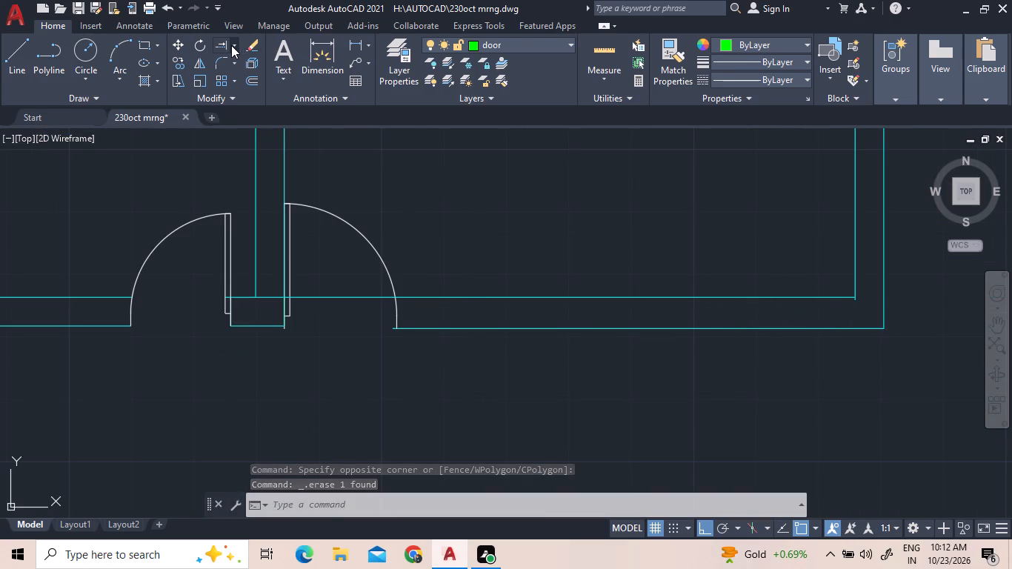
{"action": "left_click", "coordinate": [236, 68]}
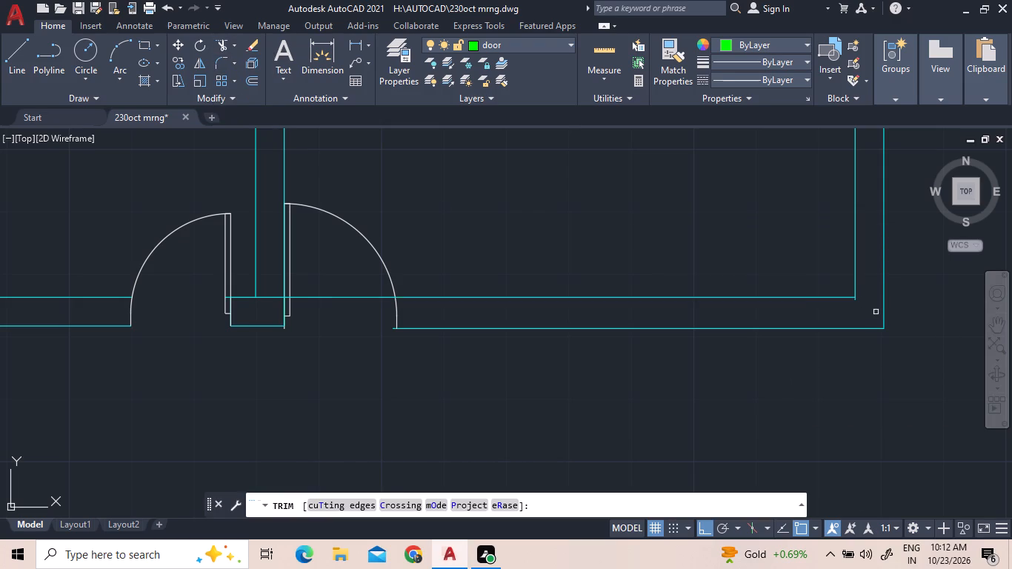
{"action": "scroll", "coordinate": [870, 309], "scroll_direction": "up", "scroll_amount": 3}
{"action": "left_click", "coordinate": [809, 277]}
{"action": "scroll", "coordinate": [888, 376], "scroll_direction": "down", "scroll_amount": 3}
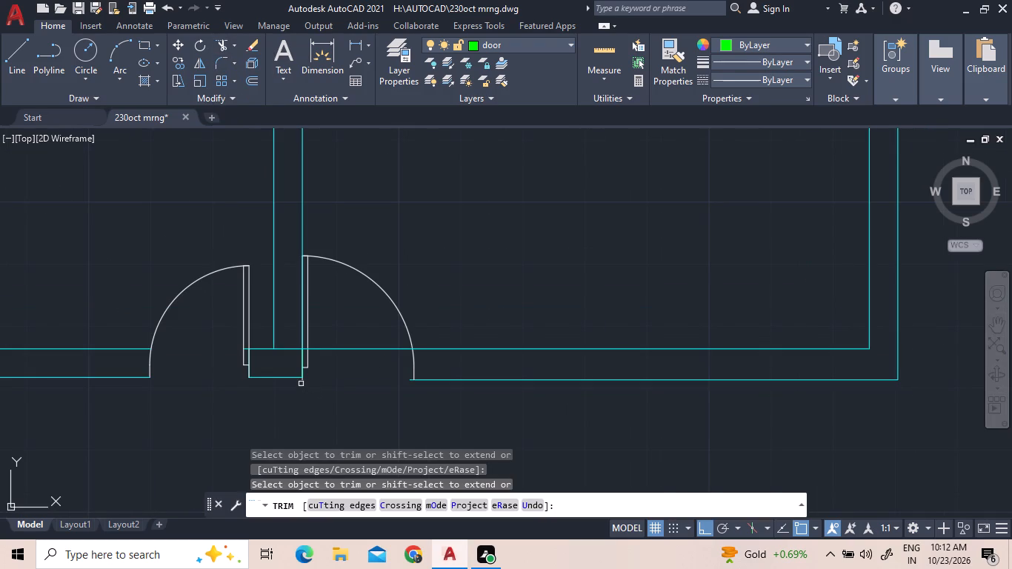
{"action": "scroll", "coordinate": [301, 383], "scroll_direction": "up", "scroll_amount": 4}
{"action": "left_click", "coordinate": [304, 368]}
{"action": "scroll", "coordinate": [412, 413], "scroll_direction": "down", "scroll_amount": 2}
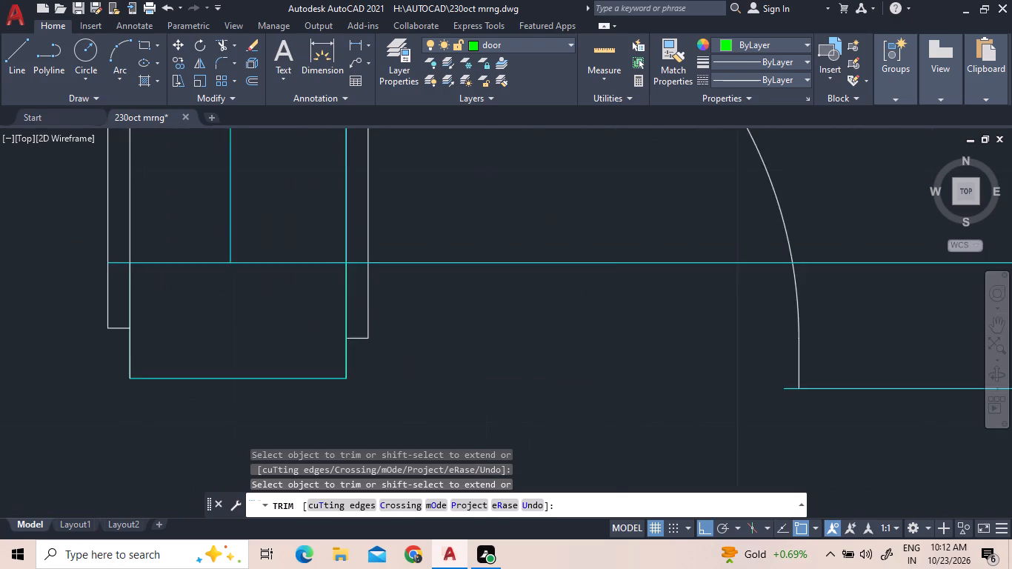
Trim the extended inner wall line out of the new room's door opening, both bottom door leaves and the shared wall's thickness.
{"action": "scroll", "coordinate": [230, 393], "scroll_direction": "up", "scroll_amount": 6}
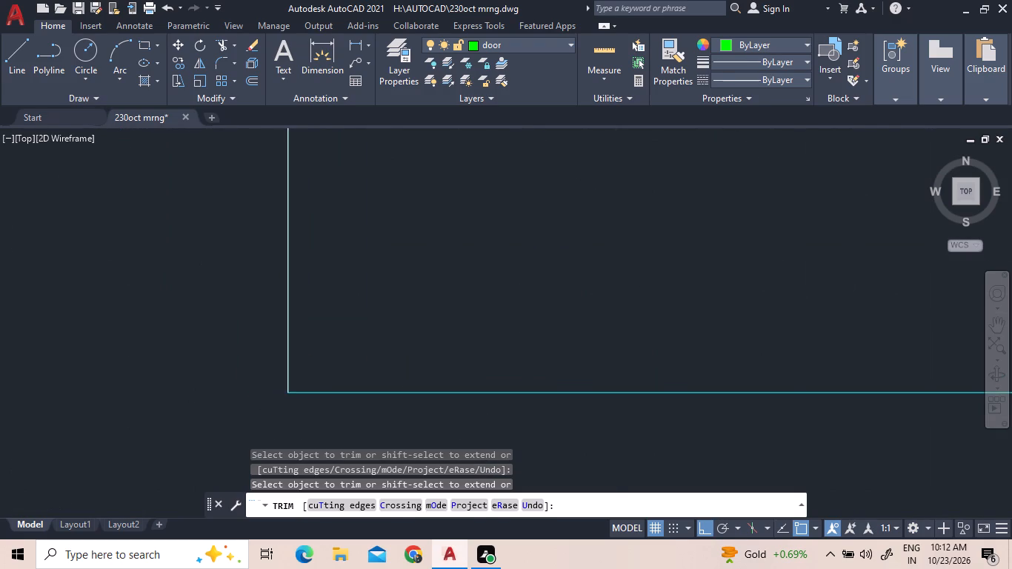
{"action": "scroll", "coordinate": [241, 393], "scroll_direction": "down", "scroll_amount": 9}
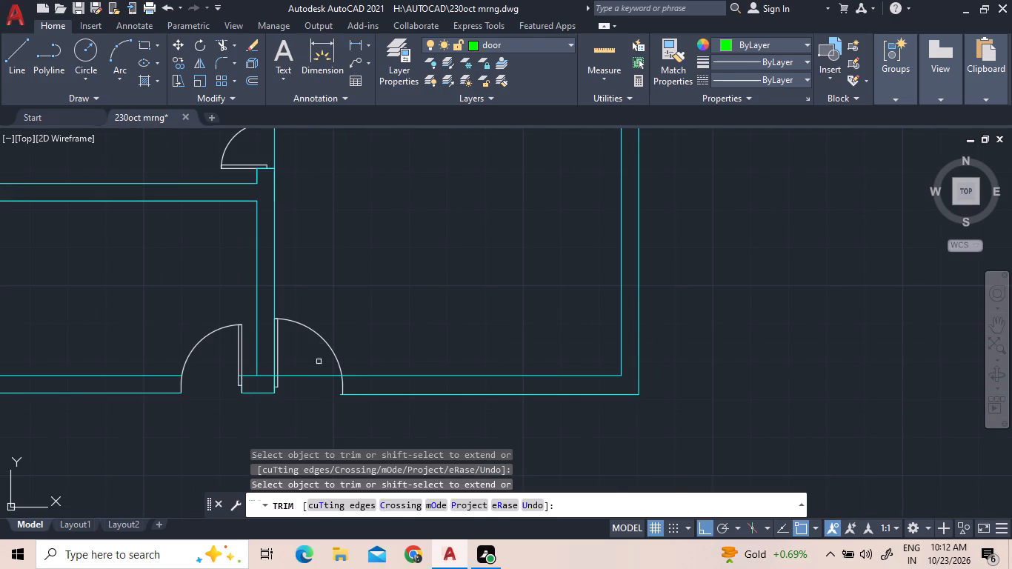
{"action": "left_click", "coordinate": [311, 374]}
{"action": "scroll", "coordinate": [279, 375], "scroll_direction": "up", "scroll_amount": 4}
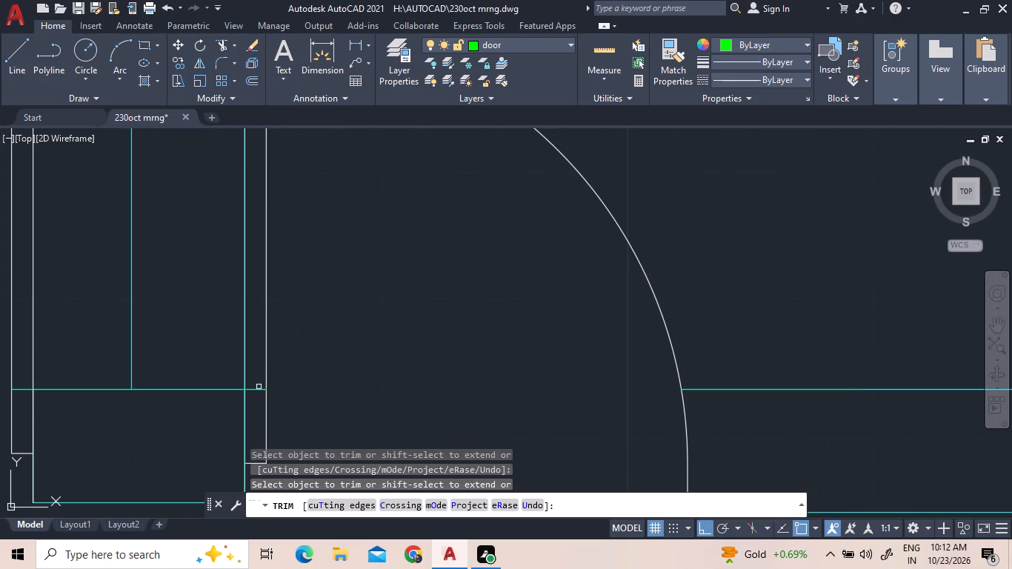
{"action": "left_click", "coordinate": [259, 390]}
{"action": "scroll", "coordinate": [404, 393], "scroll_direction": "down", "scroll_amount": 4}
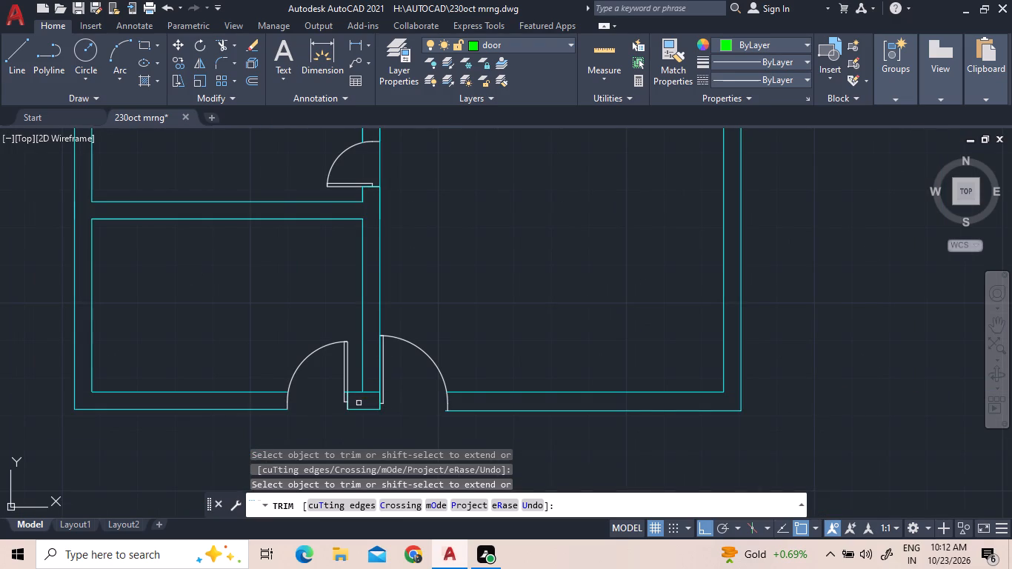
{"action": "left_click", "coordinate": [370, 390]}
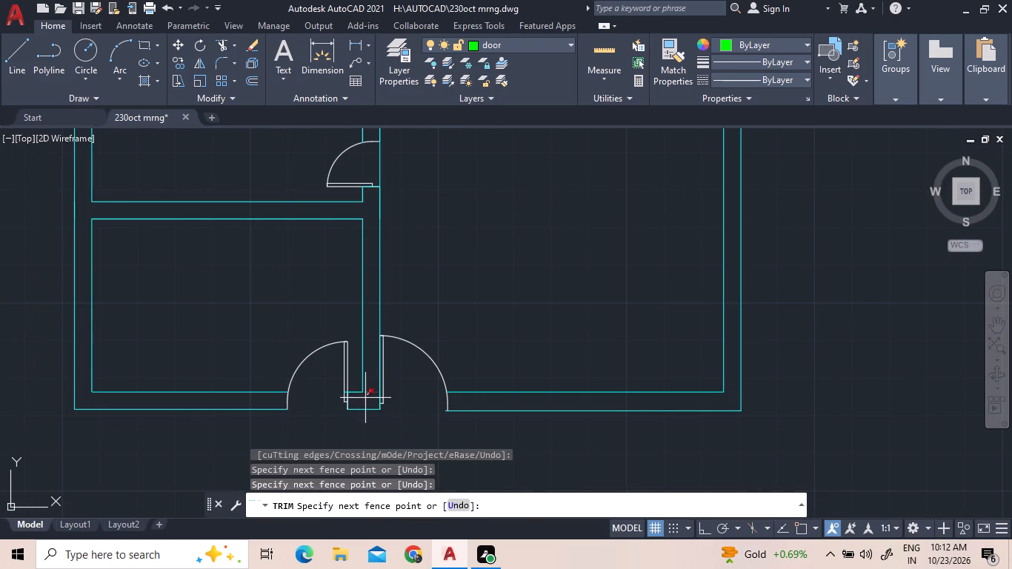
{"action": "left_click", "coordinate": [365, 399]}
{"action": "scroll", "coordinate": [344, 393], "scroll_direction": "up", "scroll_amount": 3}
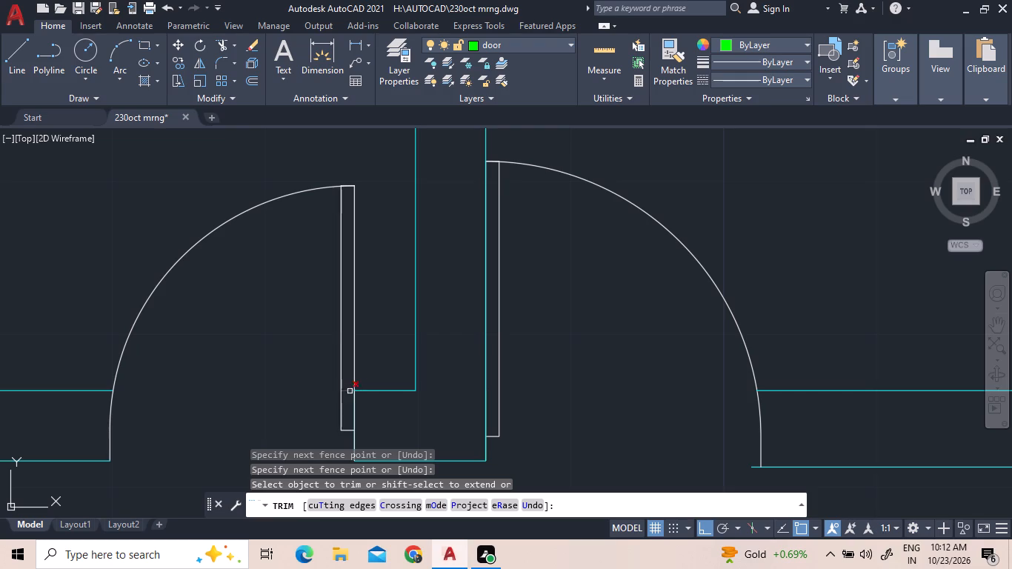
{"action": "left_click", "coordinate": [348, 391]}
{"action": "scroll", "coordinate": [327, 370], "scroll_direction": "down", "scroll_amount": 4}
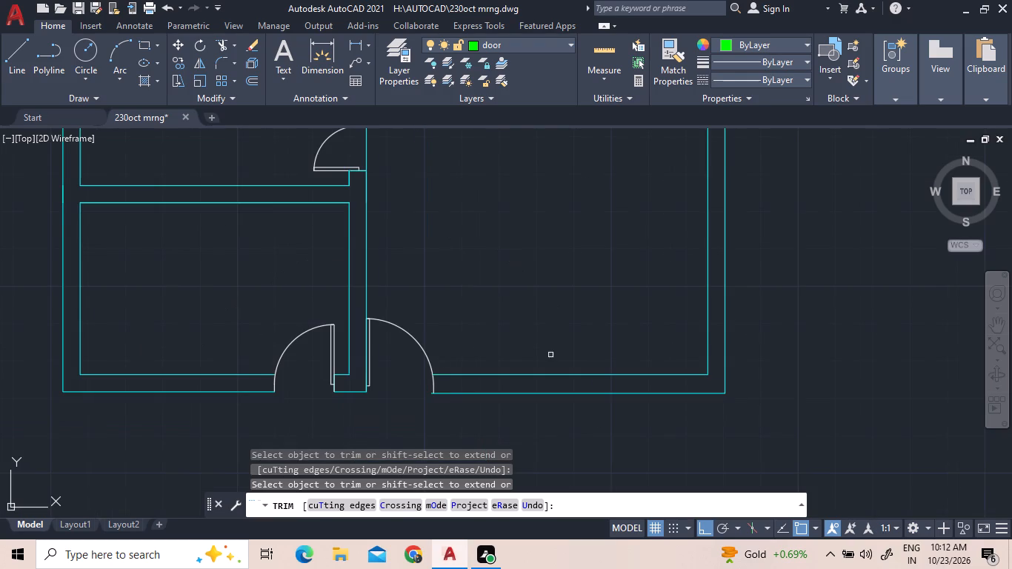
Extend the wall stub's outer bottom line across the new room's door opening to the room's far outer wall line.
{"action": "right_click", "coordinate": [567, 346]}
{"action": "left_click", "coordinate": [603, 136]}
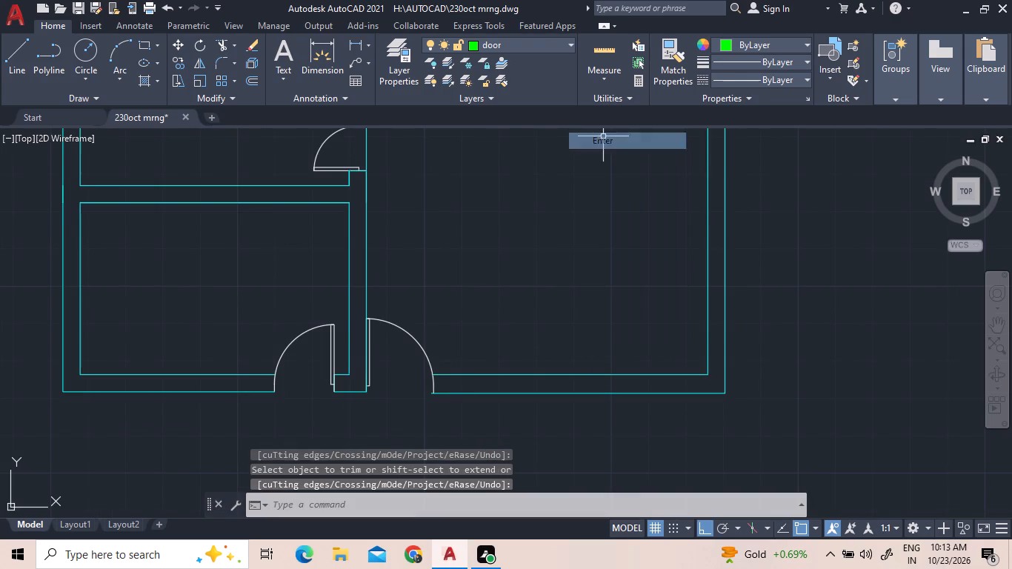
{"action": "left_click", "coordinate": [235, 46]}
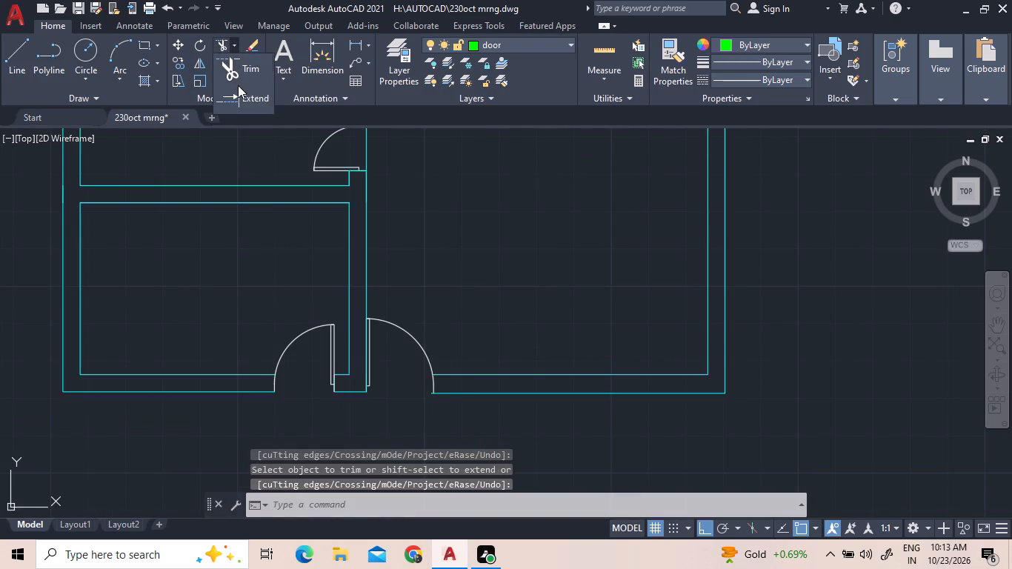
{"action": "left_click", "coordinate": [238, 85]}
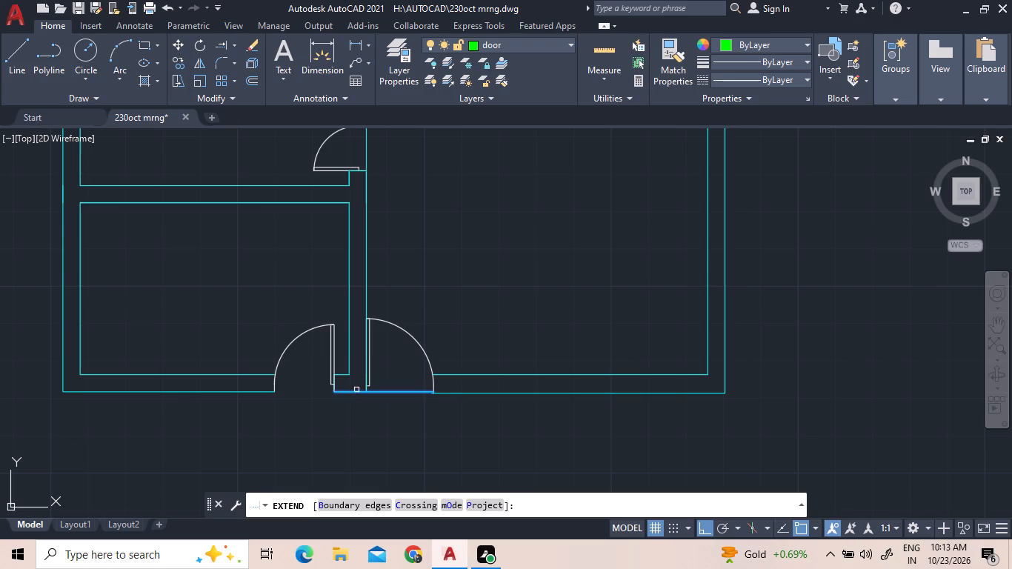
{"action": "left_click", "coordinate": [361, 393]}
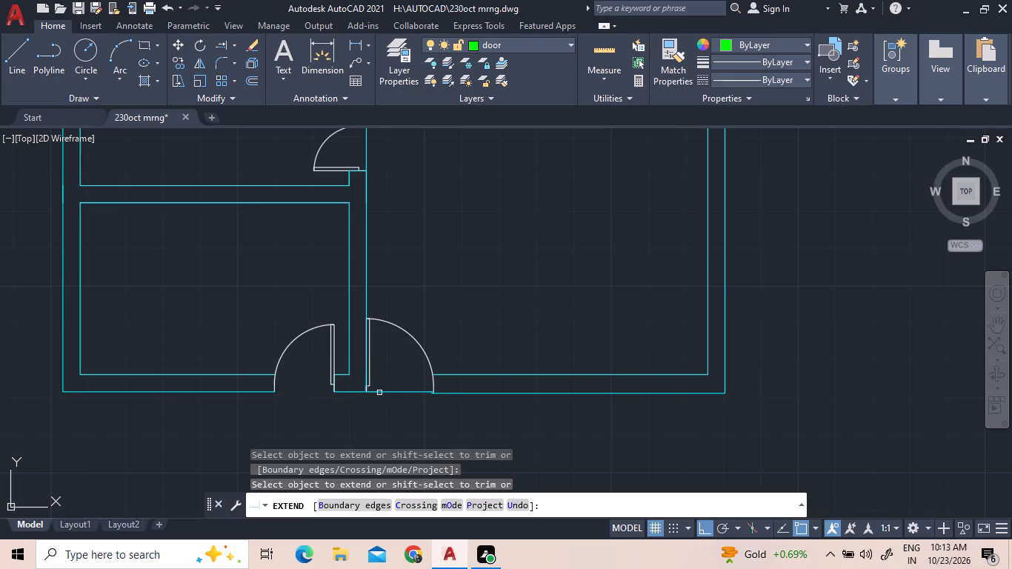
{"action": "left_click", "coordinate": [400, 393]}
{"action": "scroll", "coordinate": [549, 389], "scroll_direction": "up", "scroll_amount": 3}
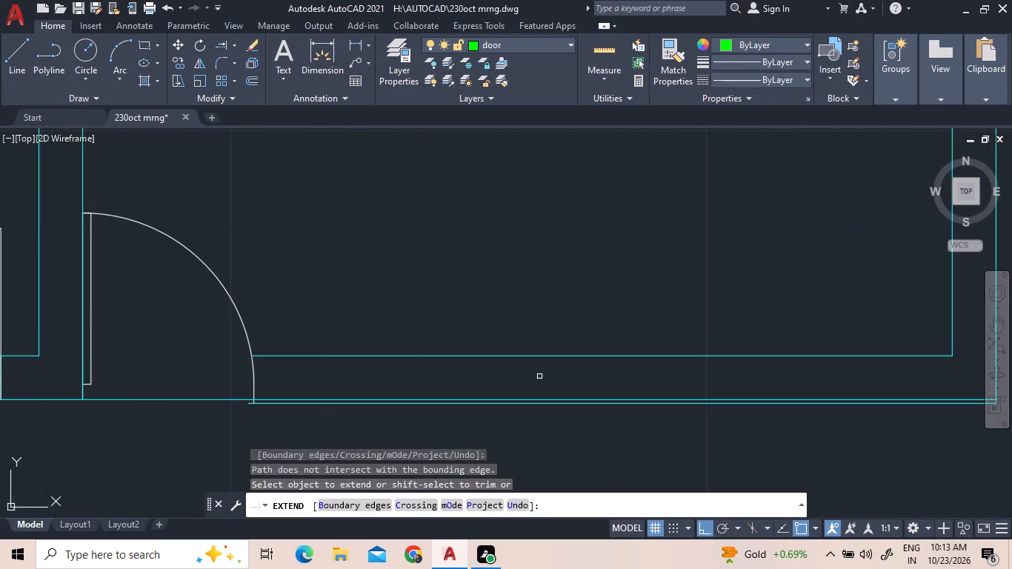
{"action": "scroll", "coordinate": [432, 325], "scroll_direction": "down", "scroll_amount": 1}
{"action": "right_click", "coordinate": [535, 276]}
{"action": "left_click", "coordinate": [556, 286]}
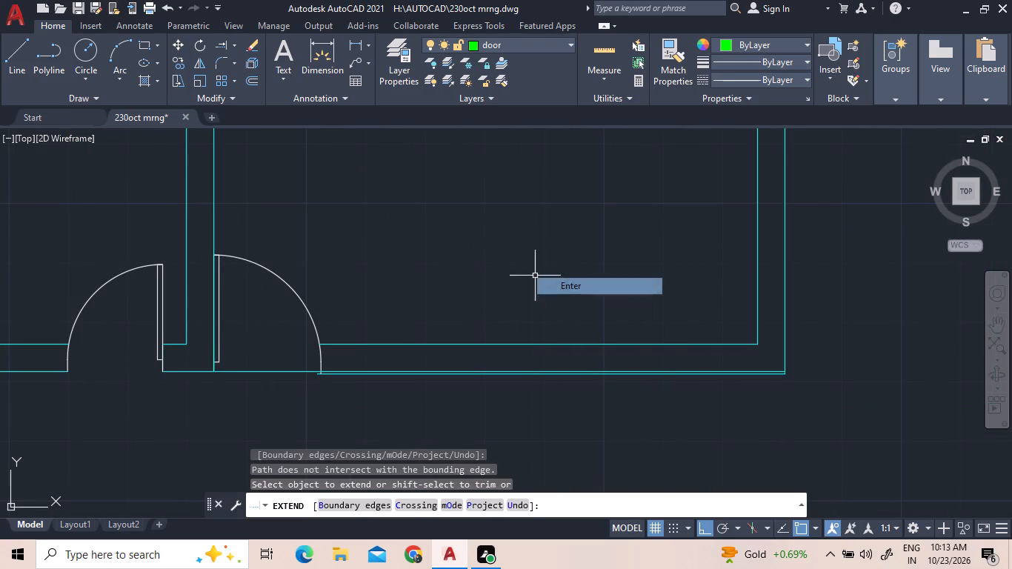
Erase the new room's original outer bottom wall line just below the extended line.
{"action": "left_click", "coordinate": [479, 373]}
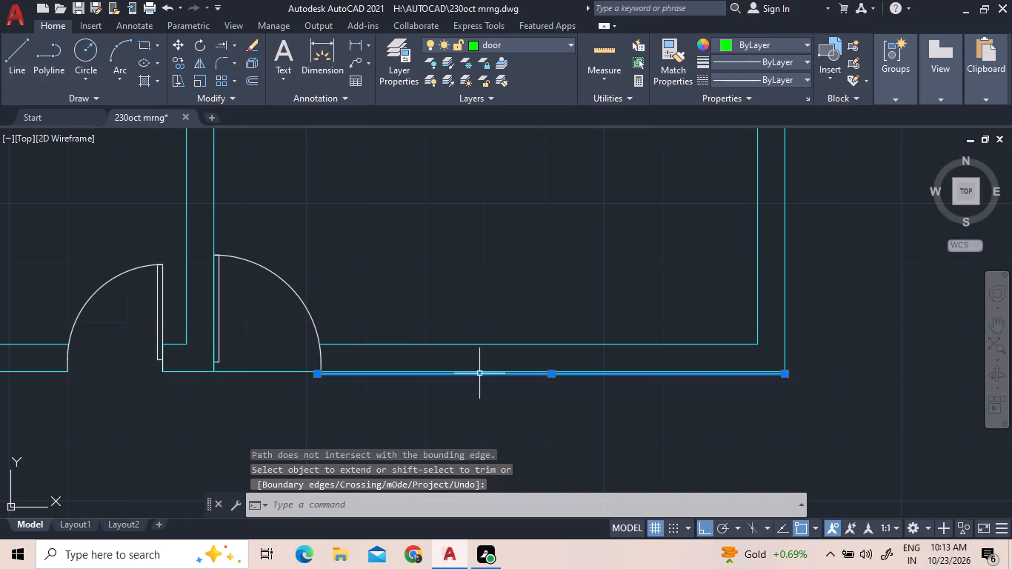
{"action": "key", "text": "Delete"}
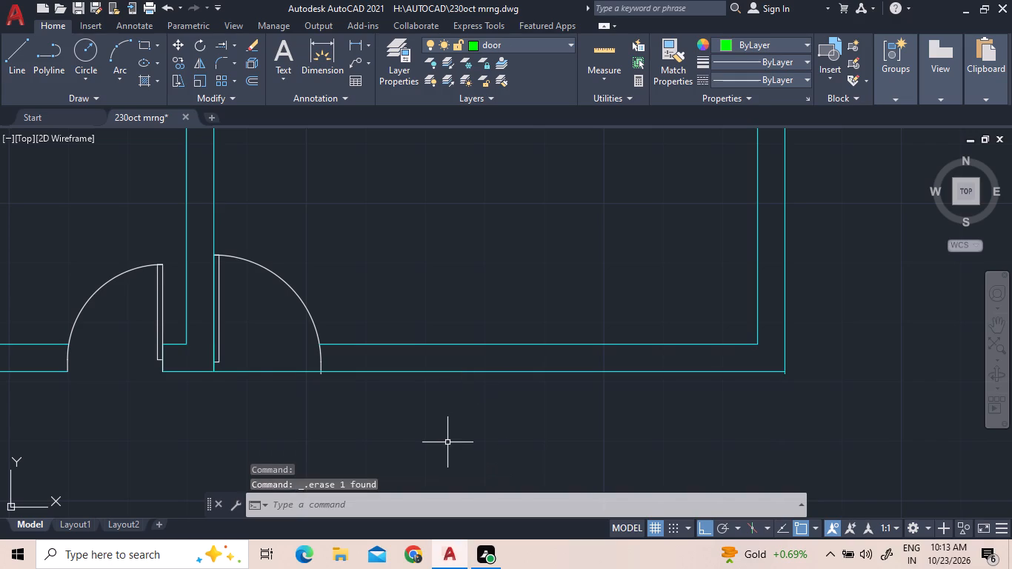
Trim the door arc's end below the outer wall line and the extended outer line out of the new room's door opening.
{"action": "left_click", "coordinate": [231, 47]}
{"action": "left_click", "coordinate": [231, 57]}
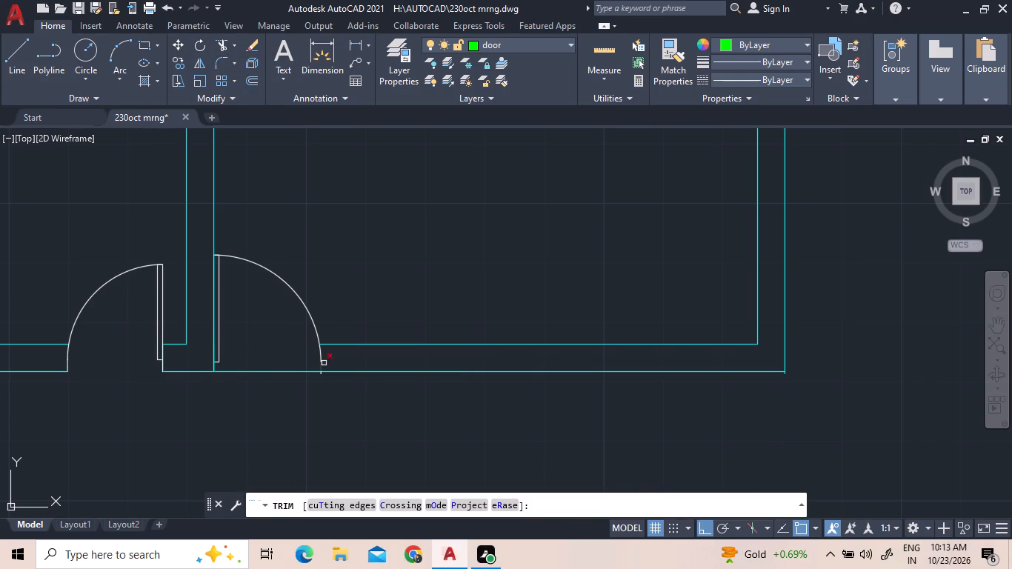
{"action": "scroll", "coordinate": [324, 362], "scroll_direction": "up", "scroll_amount": 2}
{"action": "left_click", "coordinate": [315, 393]}
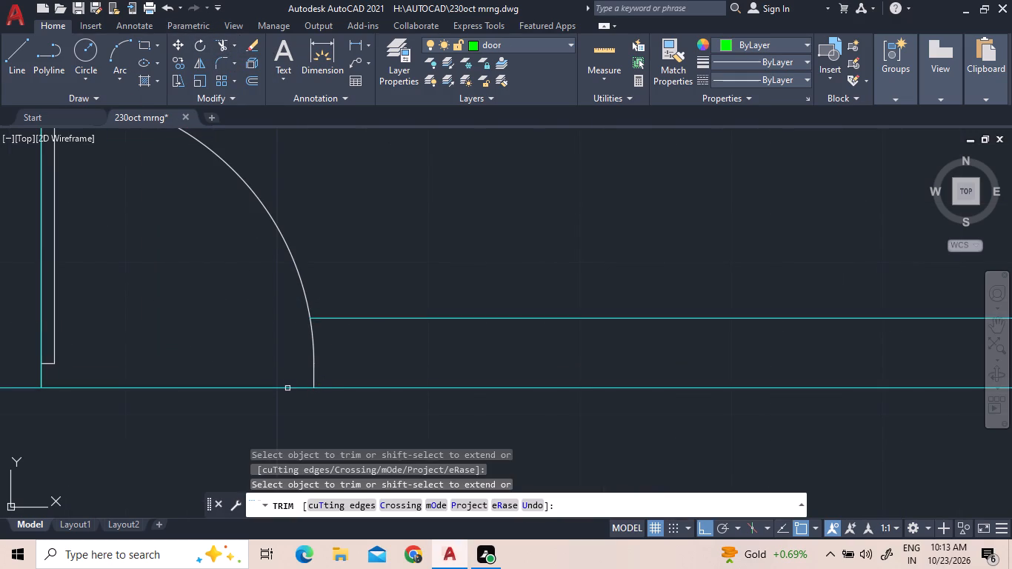
{"action": "scroll", "coordinate": [244, 366], "scroll_direction": "down", "scroll_amount": 3}
{"action": "left_click", "coordinate": [240, 379]}
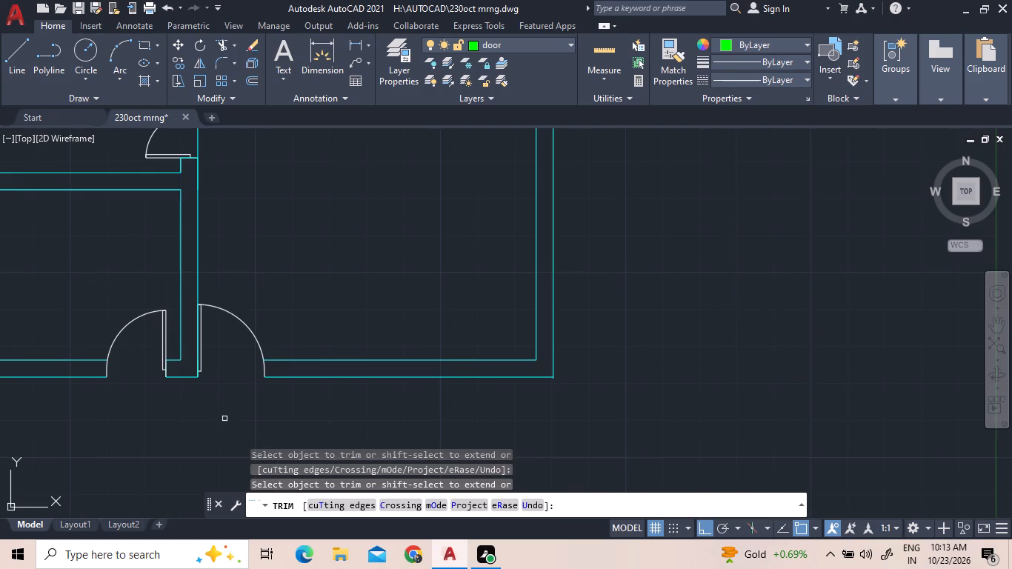
{"action": "scroll", "coordinate": [225, 418], "scroll_direction": "down", "scroll_amount": 2}
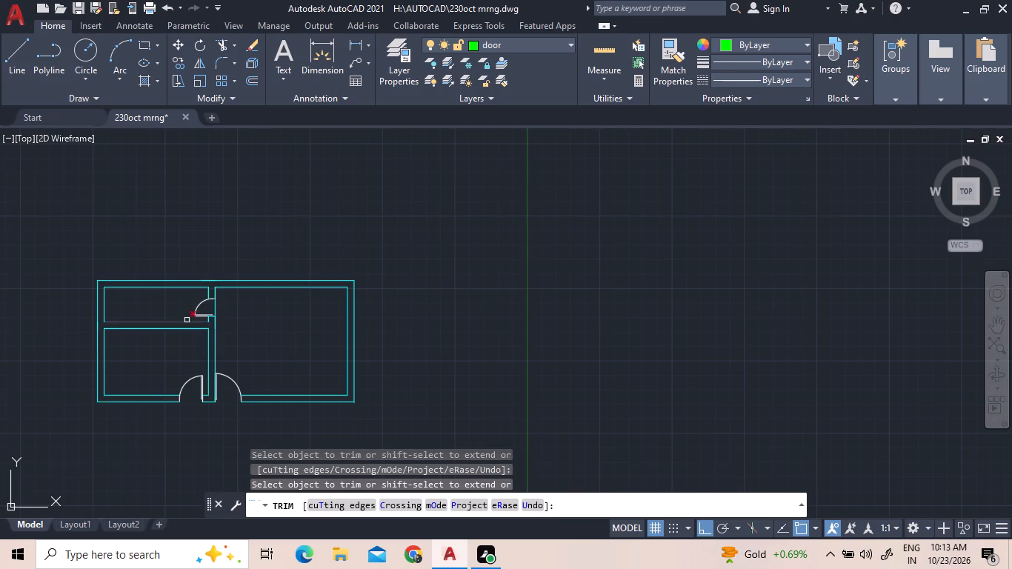
{"action": "scroll", "coordinate": [187, 320], "scroll_direction": "up", "scroll_amount": 3}
{"action": "scroll", "coordinate": [279, 194], "scroll_direction": "up", "scroll_amount": 3}
{"action": "scroll", "coordinate": [279, 194], "scroll_direction": "down", "scroll_amount": 3}
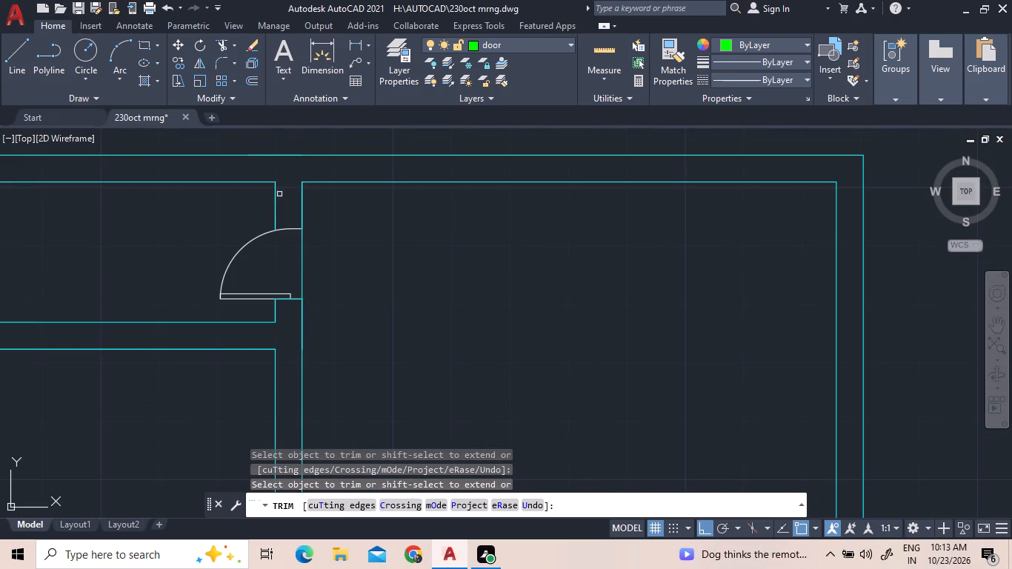
{"action": "scroll", "coordinate": [318, 313], "scroll_direction": "down", "scroll_amount": 2}
{"action": "right_click", "coordinate": [338, 305]}
{"action": "left_click", "coordinate": [359, 309]}
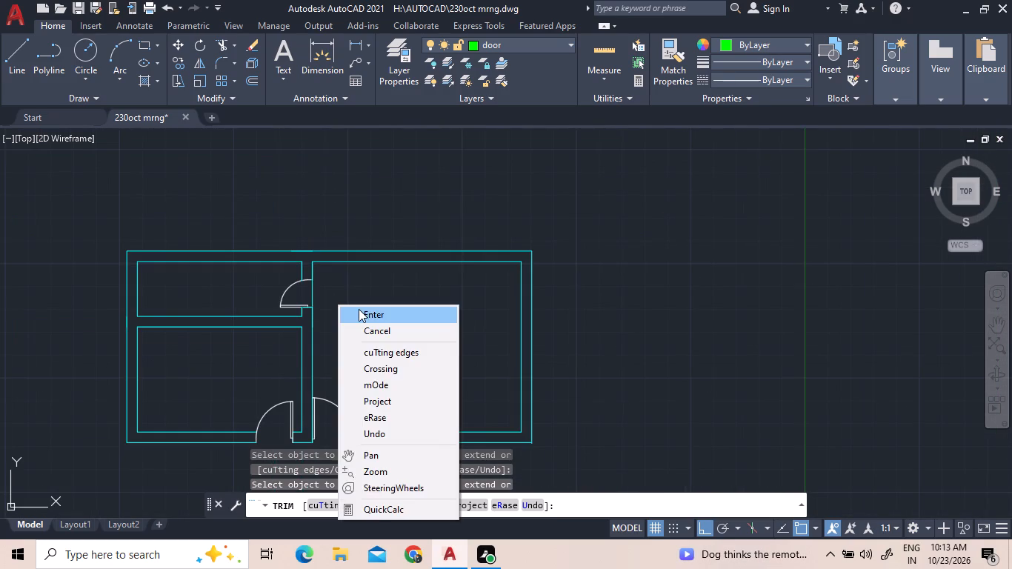
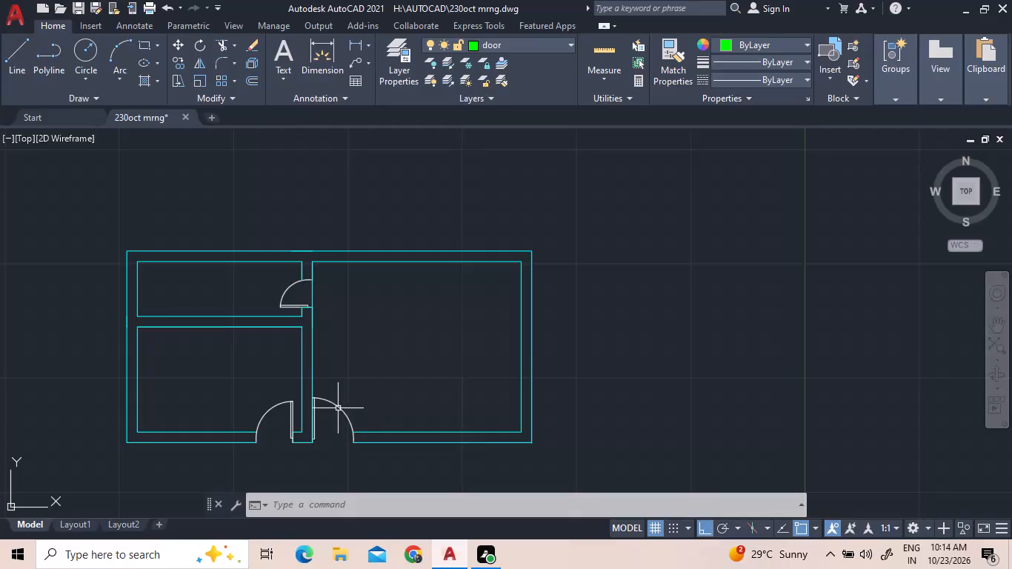
Assign the swing arcs and leaves of all three doors to the door layer.
{"action": "left_click", "coordinate": [338, 406]}
{"action": "scroll", "coordinate": [294, 421], "scroll_direction": "up", "scroll_amount": 4}
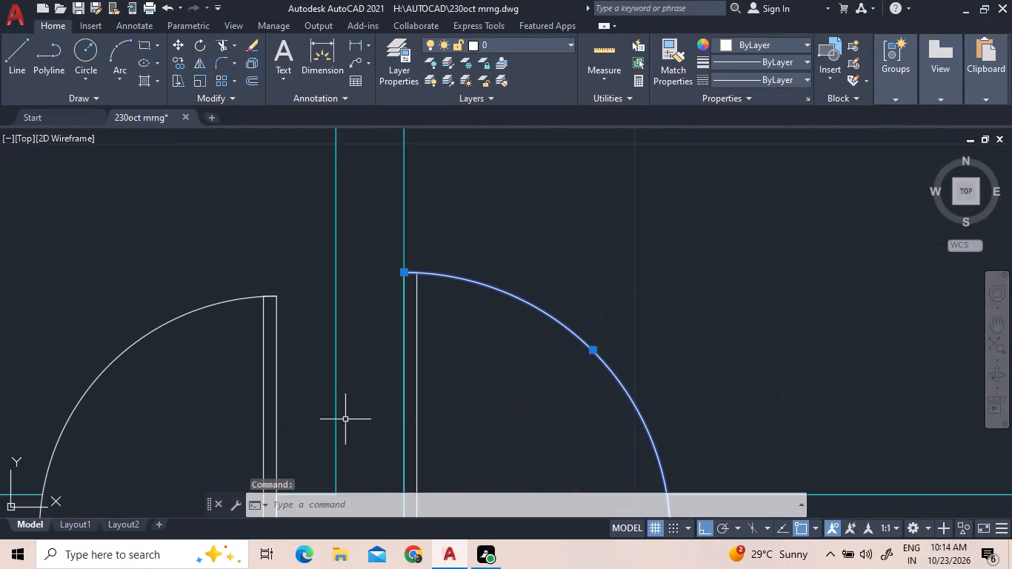
{"action": "left_click", "coordinate": [419, 392]}
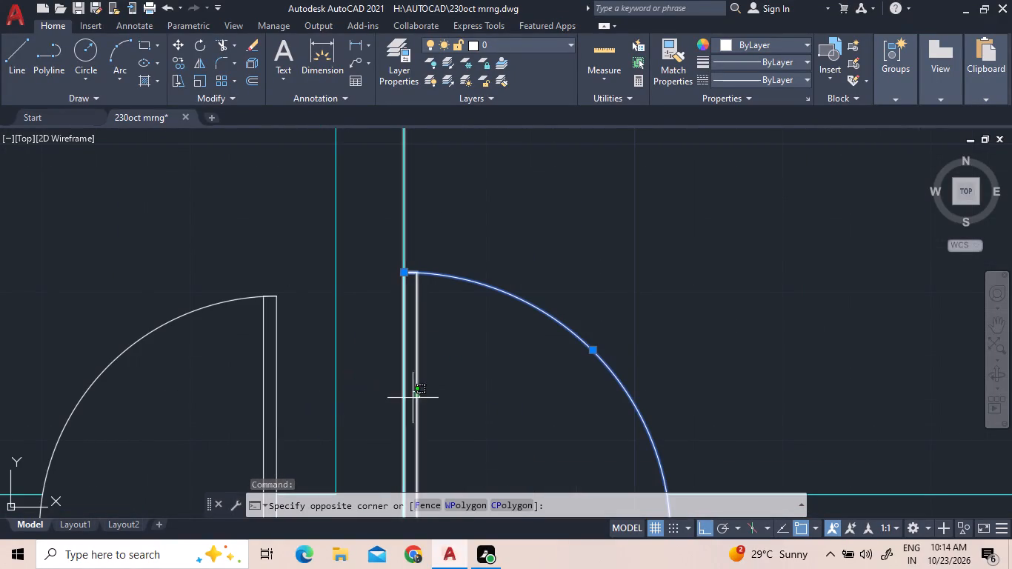
{"action": "left_click", "coordinate": [413, 383]}
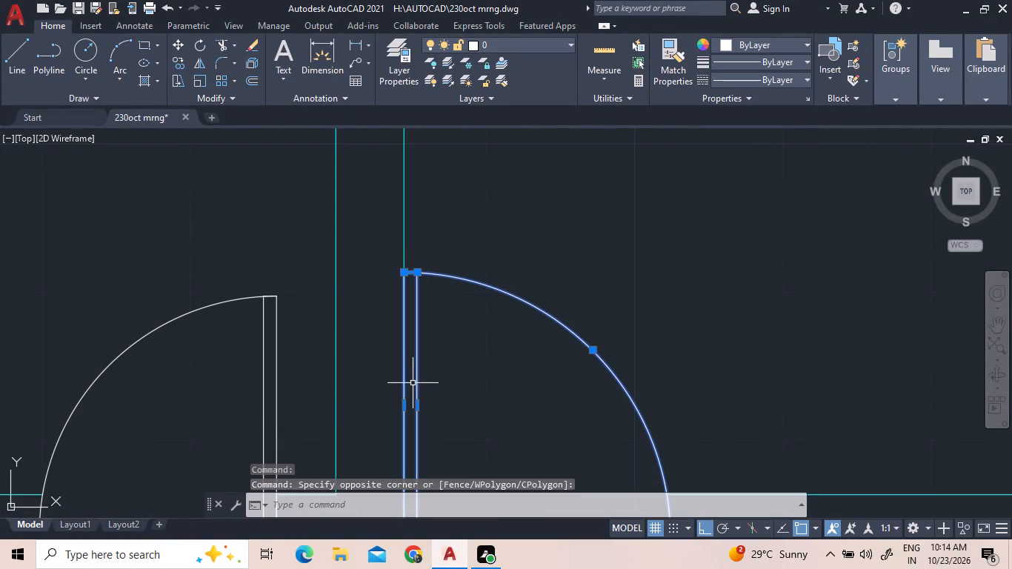
{"action": "left_click", "coordinate": [276, 331]}
{"action": "left_click", "coordinate": [207, 305]}
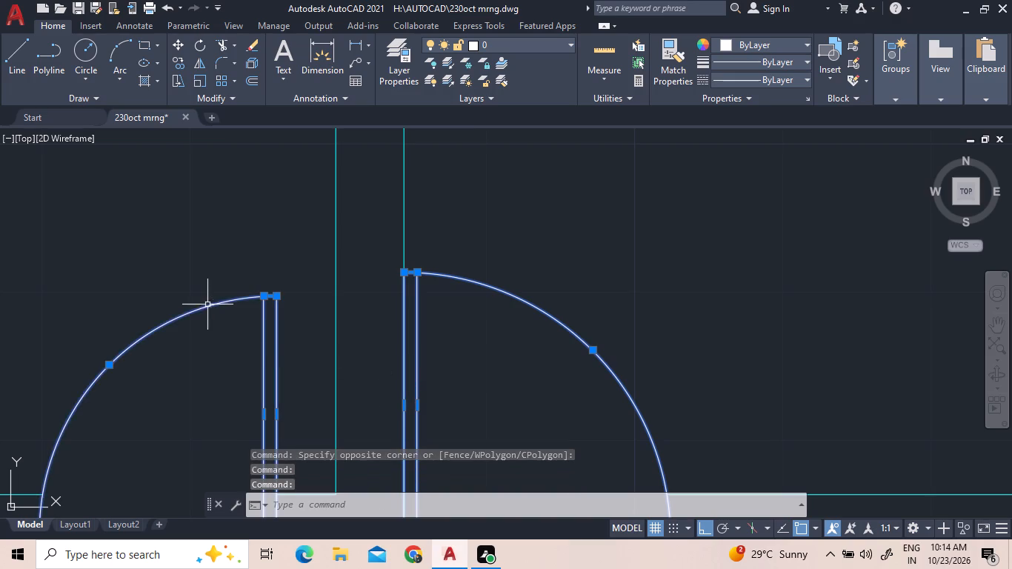
{"action": "scroll", "coordinate": [373, 386], "scroll_direction": "down", "scroll_amount": 4}
{"action": "left_click", "coordinate": [353, 260]}
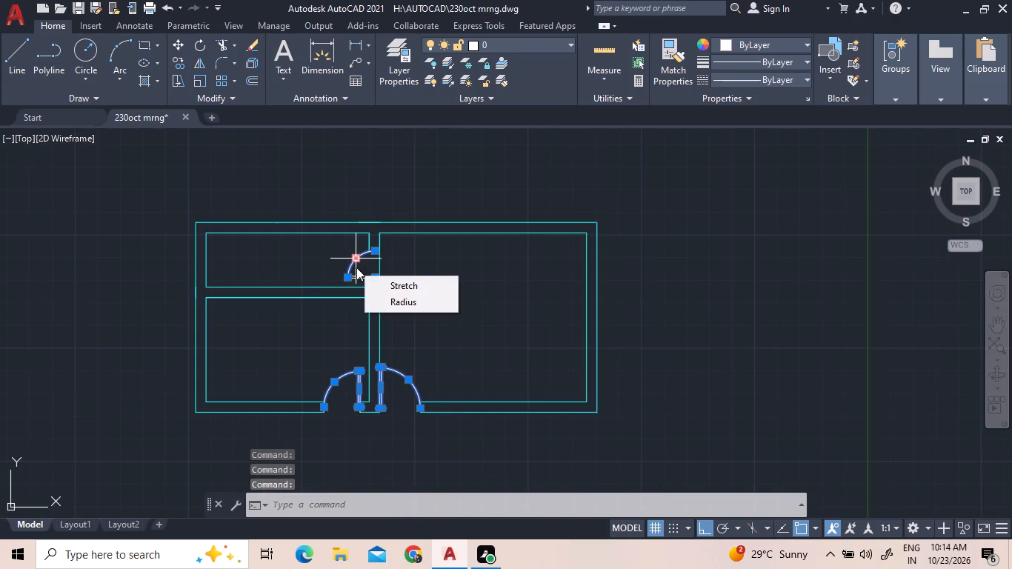
{"action": "scroll", "coordinate": [356, 268], "scroll_direction": "up", "scroll_amount": 8}
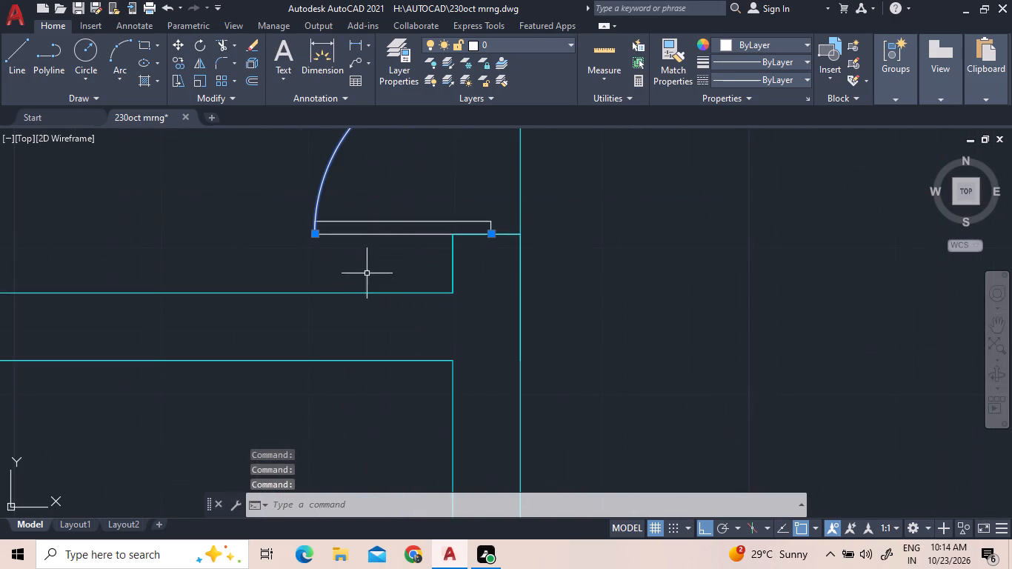
{"action": "left_click", "coordinate": [400, 255]}
{"action": "left_click", "coordinate": [382, 215]}
{"action": "scroll", "coordinate": [382, 215], "scroll_direction": "down", "scroll_amount": 2}
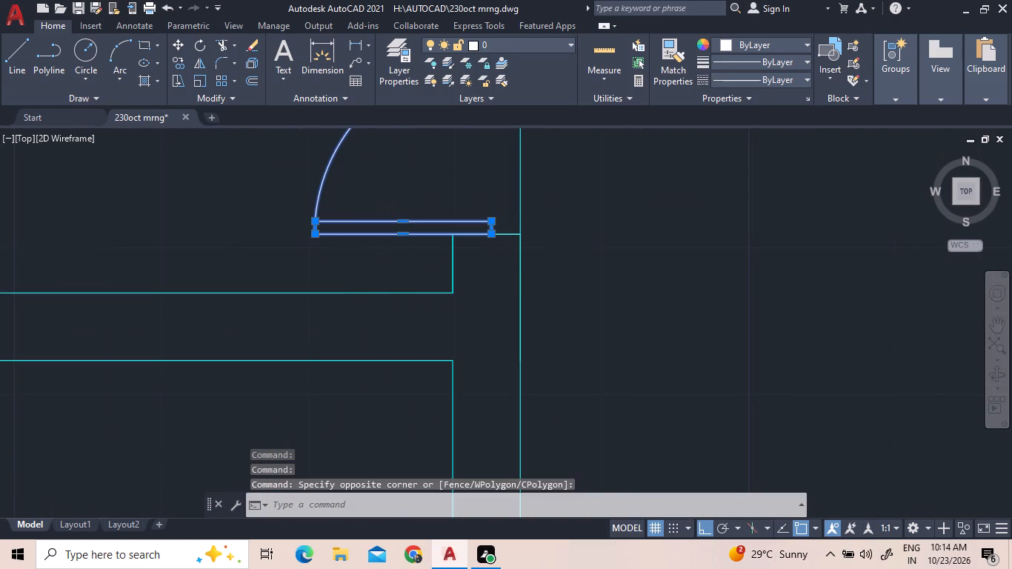
{"action": "scroll", "coordinate": [382, 215], "scroll_direction": "down", "scroll_amount": 3}
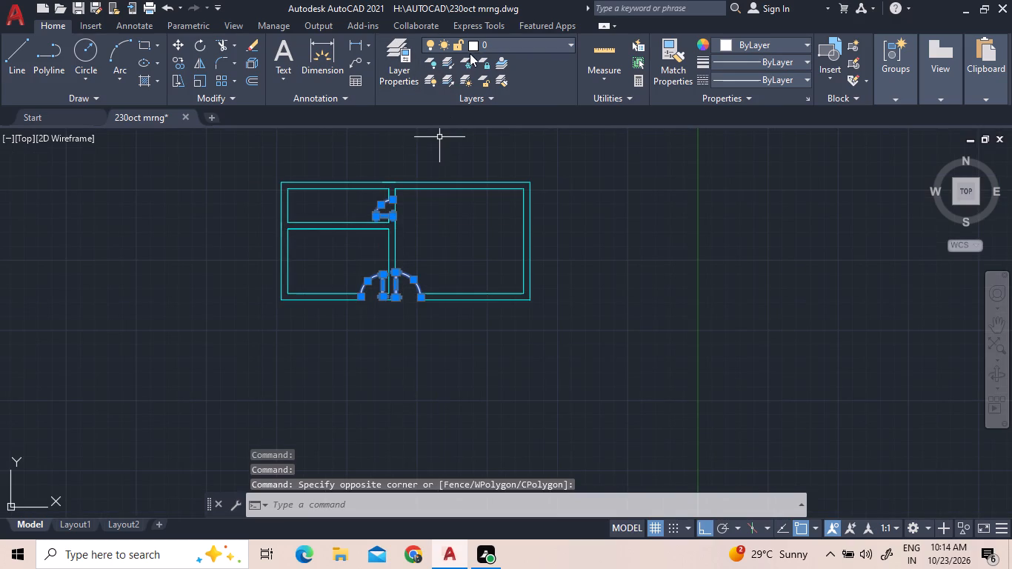
{"action": "left_click", "coordinate": [473, 44]}
{"action": "left_click", "coordinate": [508, 99]}
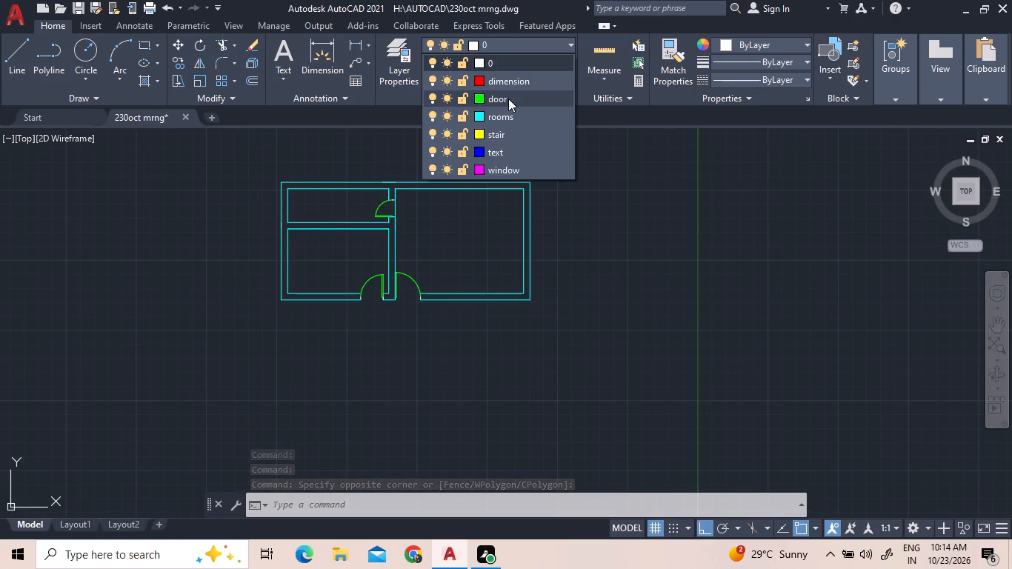
Assign the short jamb line below the arc's end of the new room's door to the door layer.
{"action": "scroll", "coordinate": [430, 297], "scroll_direction": "up", "scroll_amount": 4}
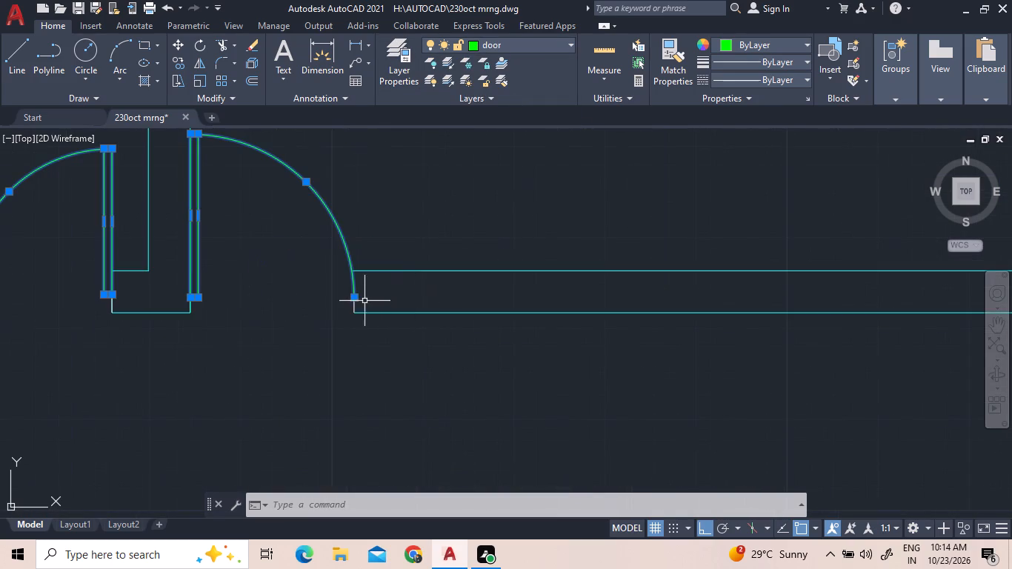
{"action": "scroll", "coordinate": [349, 300], "scroll_direction": "up", "scroll_amount": 3}
{"action": "left_click", "coordinate": [406, 317]}
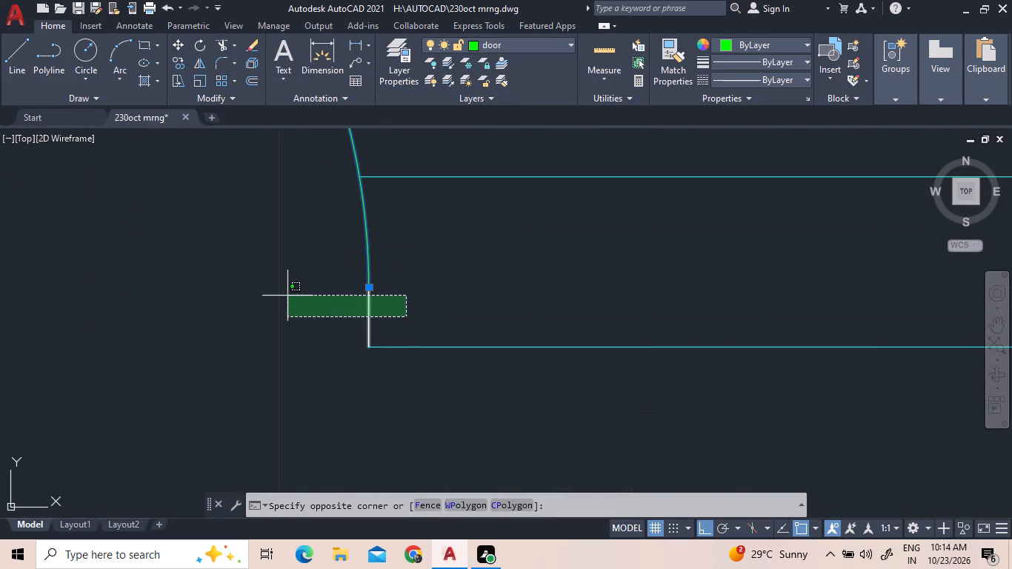
{"action": "left_click", "coordinate": [287, 296]}
{"action": "left_click", "coordinate": [474, 44]}
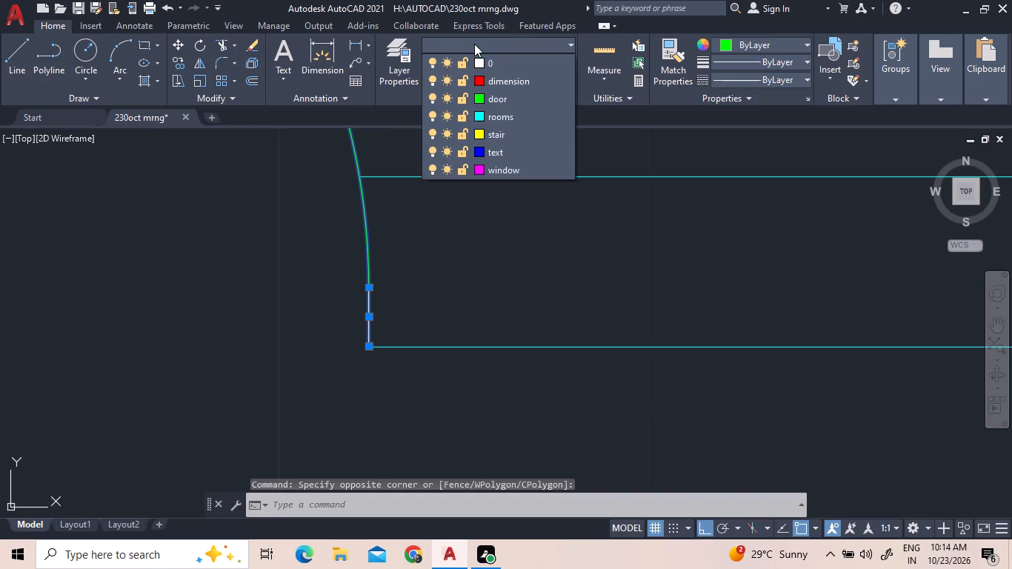
{"action": "left_click", "coordinate": [478, 92]}
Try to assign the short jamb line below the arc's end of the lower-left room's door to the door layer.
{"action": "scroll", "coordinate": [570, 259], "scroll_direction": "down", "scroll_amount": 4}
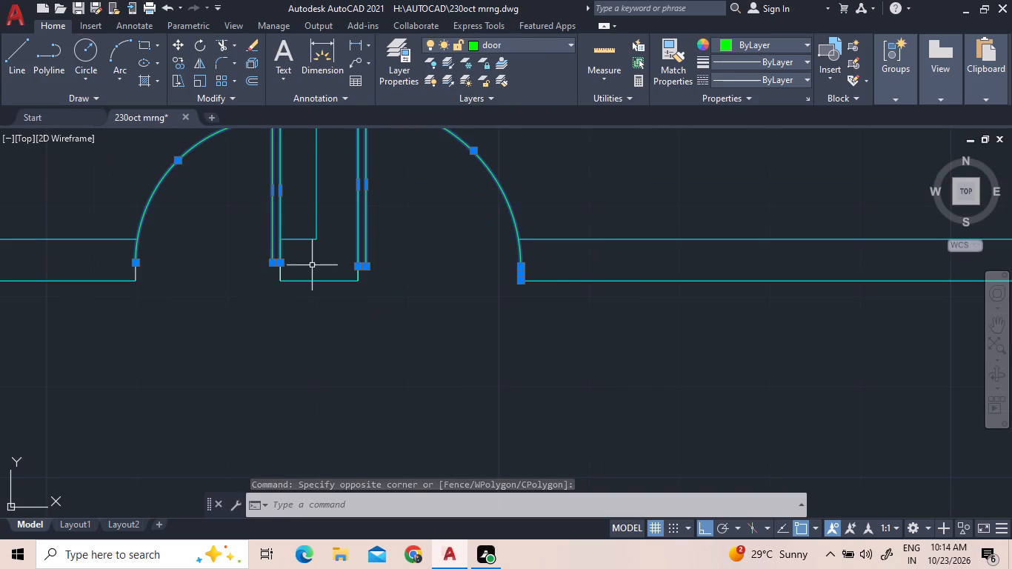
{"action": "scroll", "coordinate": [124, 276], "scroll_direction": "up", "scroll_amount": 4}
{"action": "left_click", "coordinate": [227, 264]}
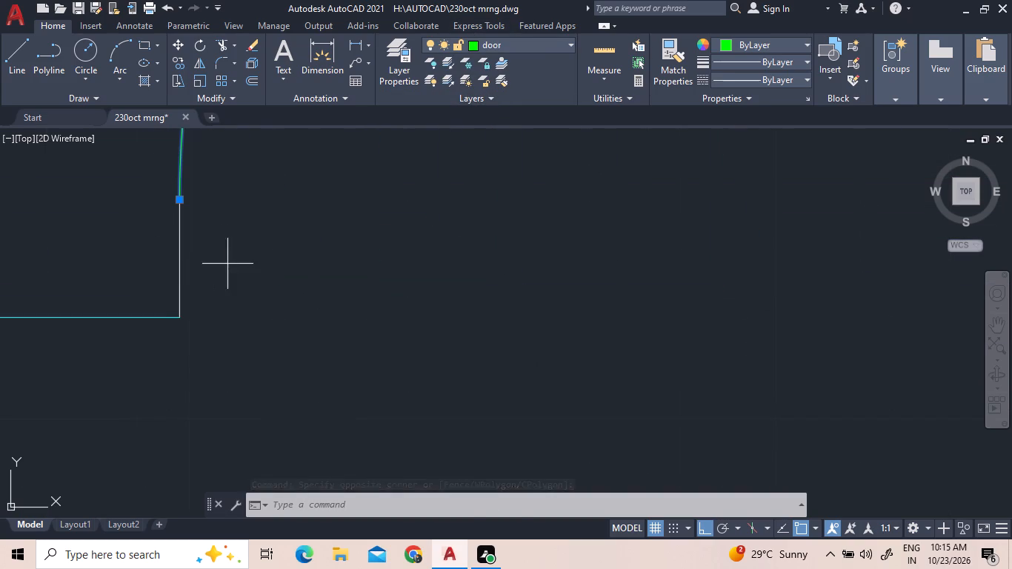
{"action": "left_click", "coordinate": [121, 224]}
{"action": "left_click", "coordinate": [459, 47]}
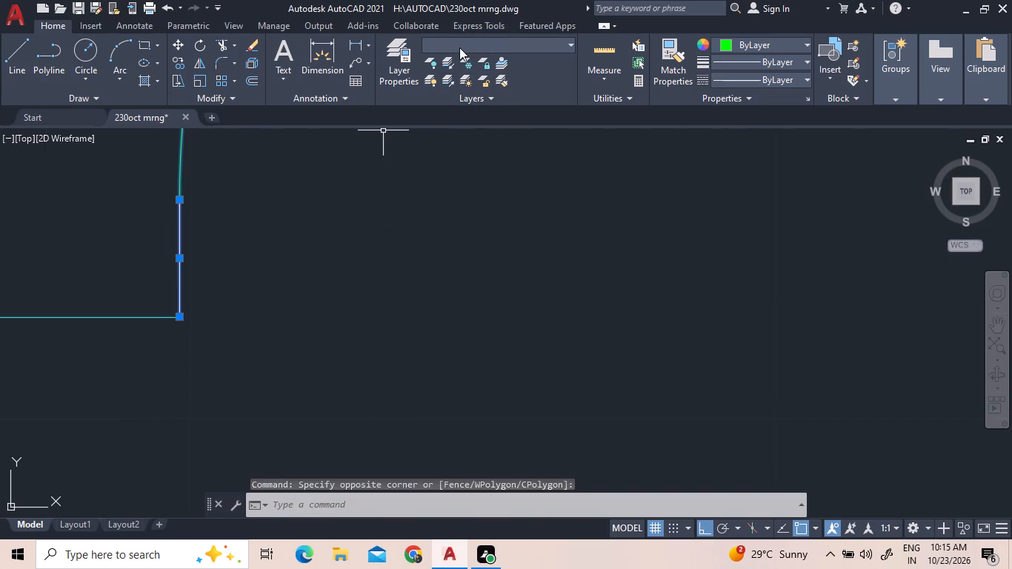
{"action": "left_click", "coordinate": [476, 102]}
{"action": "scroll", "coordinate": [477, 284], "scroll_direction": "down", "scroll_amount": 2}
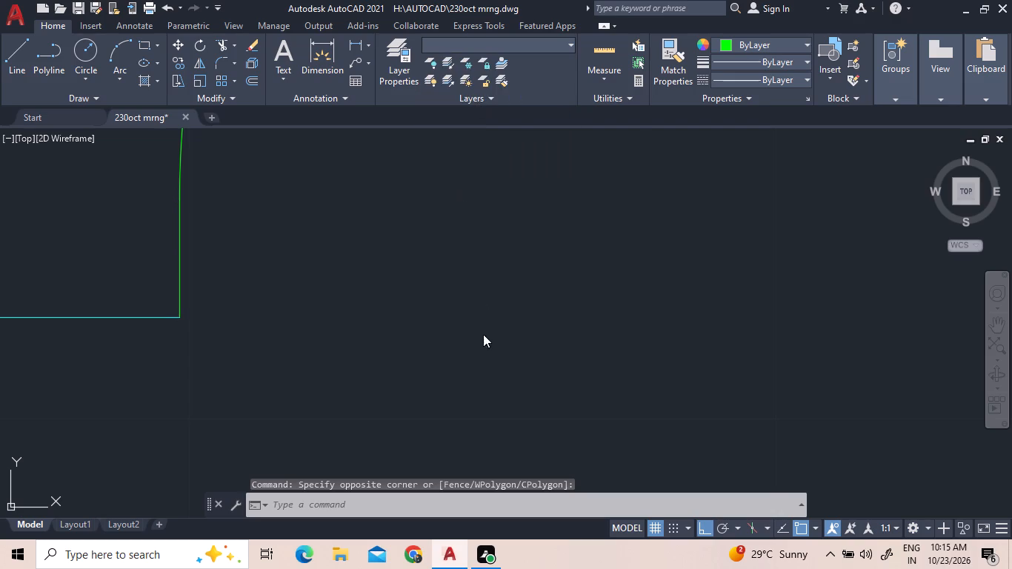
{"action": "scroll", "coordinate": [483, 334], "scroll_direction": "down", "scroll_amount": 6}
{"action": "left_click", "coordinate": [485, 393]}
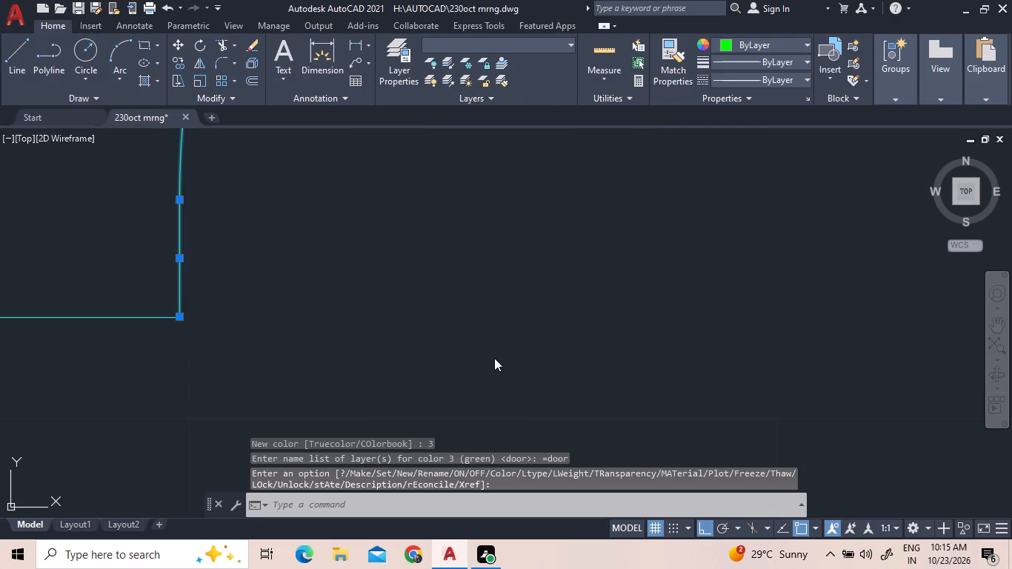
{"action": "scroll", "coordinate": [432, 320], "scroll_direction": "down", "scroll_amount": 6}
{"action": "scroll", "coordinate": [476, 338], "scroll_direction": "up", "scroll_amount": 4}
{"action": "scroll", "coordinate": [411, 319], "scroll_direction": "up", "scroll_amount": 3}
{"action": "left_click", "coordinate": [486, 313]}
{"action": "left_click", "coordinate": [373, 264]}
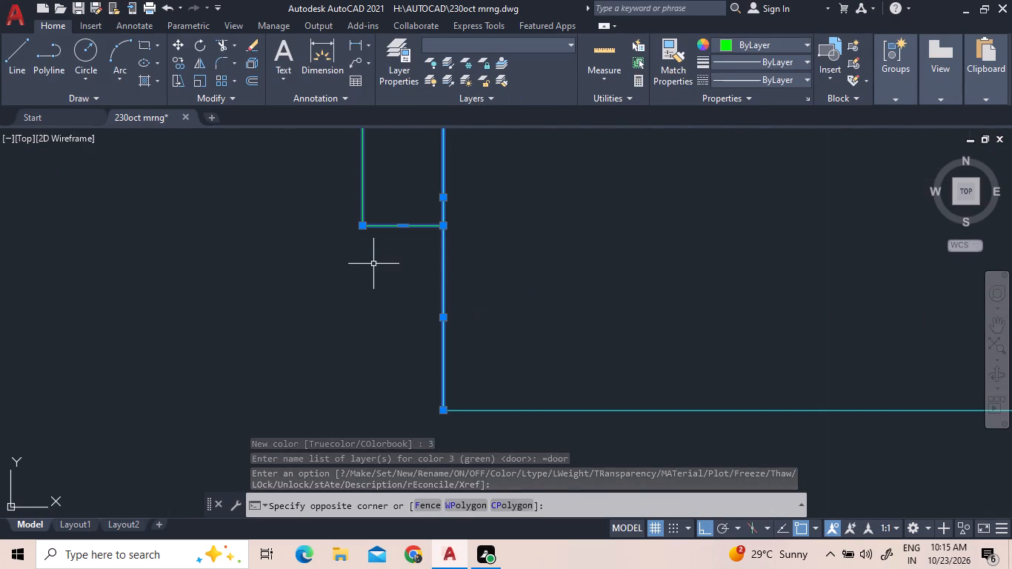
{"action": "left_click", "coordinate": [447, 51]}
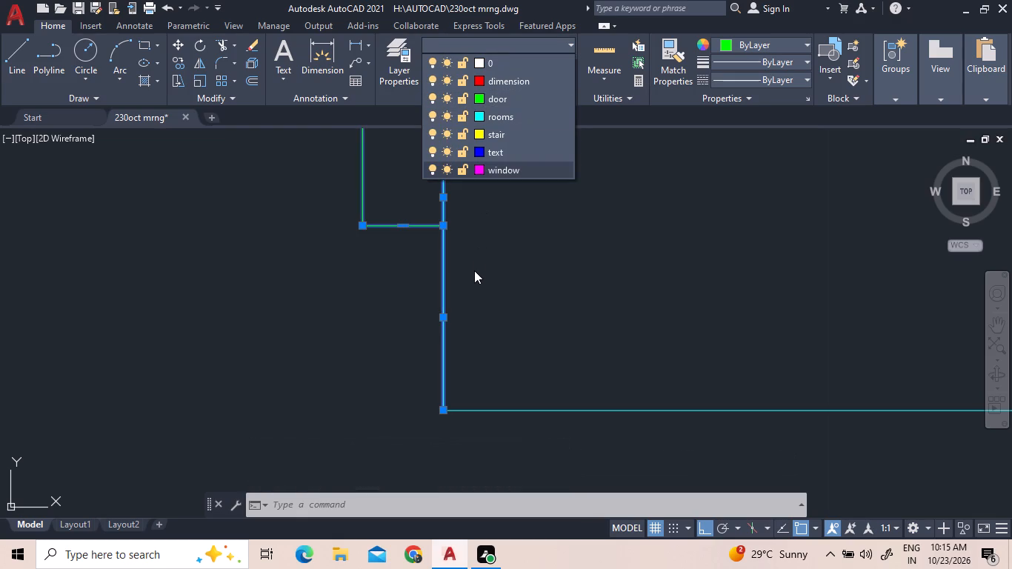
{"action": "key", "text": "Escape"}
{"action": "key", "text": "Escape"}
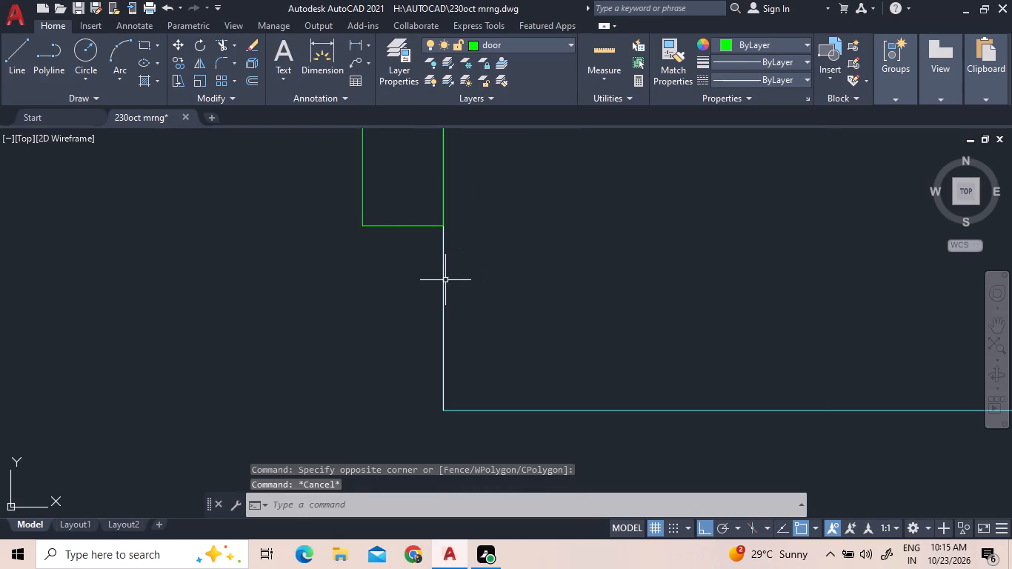
Assign the short jamb line below the leaf of the lower-left room's door to the door layer.
{"action": "left_click", "coordinate": [442, 279]}
{"action": "left_click", "coordinate": [527, 41]}
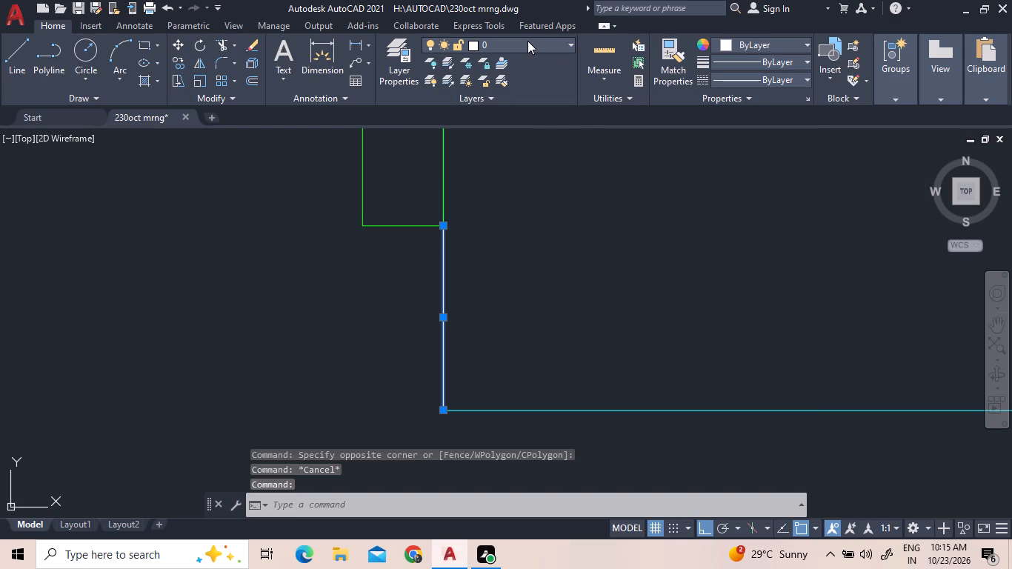
{"action": "left_click", "coordinate": [525, 94]}
Assign the short lines across the shared wall beside the upper-left room's door leaf to the door layer.
{"action": "scroll", "coordinate": [590, 315], "scroll_direction": "down", "scroll_amount": 9}
{"action": "scroll", "coordinate": [585, 199], "scroll_direction": "up", "scroll_amount": 4}
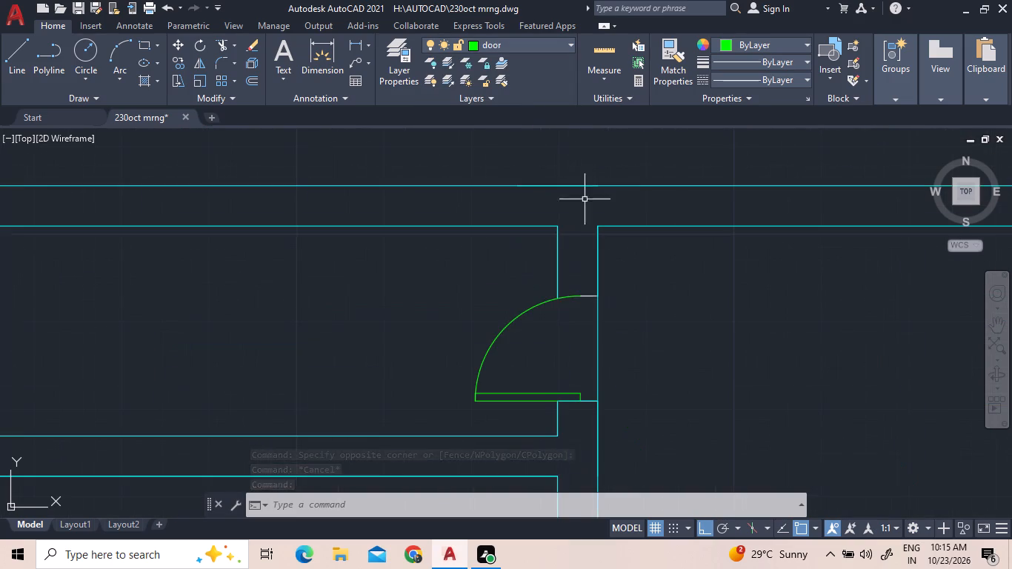
{"action": "scroll", "coordinate": [590, 420], "scroll_direction": "up", "scroll_amount": 3}
{"action": "left_click", "coordinate": [592, 346]}
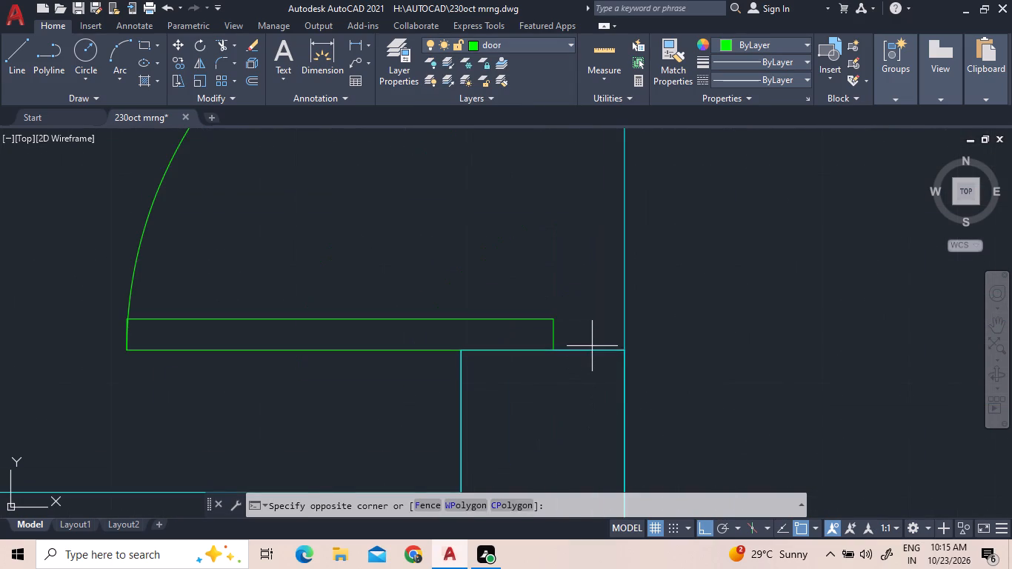
{"action": "left_click", "coordinate": [573, 367]}
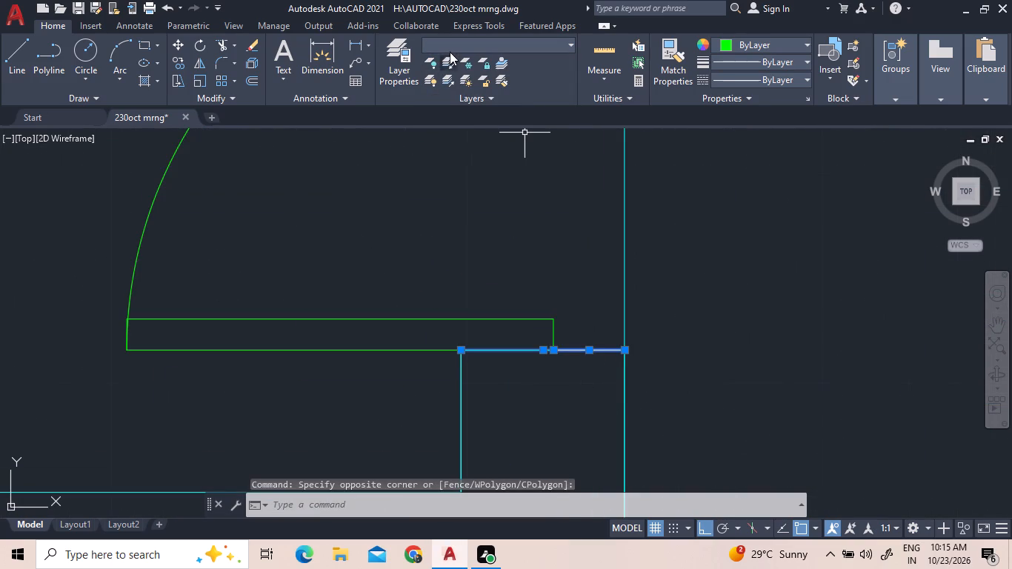
{"action": "left_click", "coordinate": [450, 51]}
{"action": "left_click", "coordinate": [473, 98]}
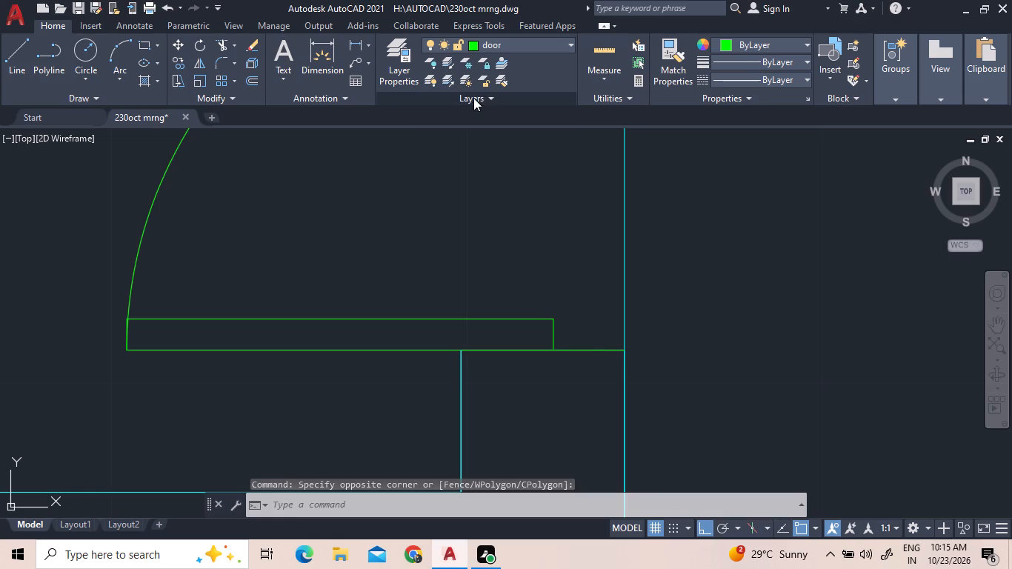
{"action": "scroll", "coordinate": [450, 339], "scroll_direction": "down", "scroll_amount": 4}
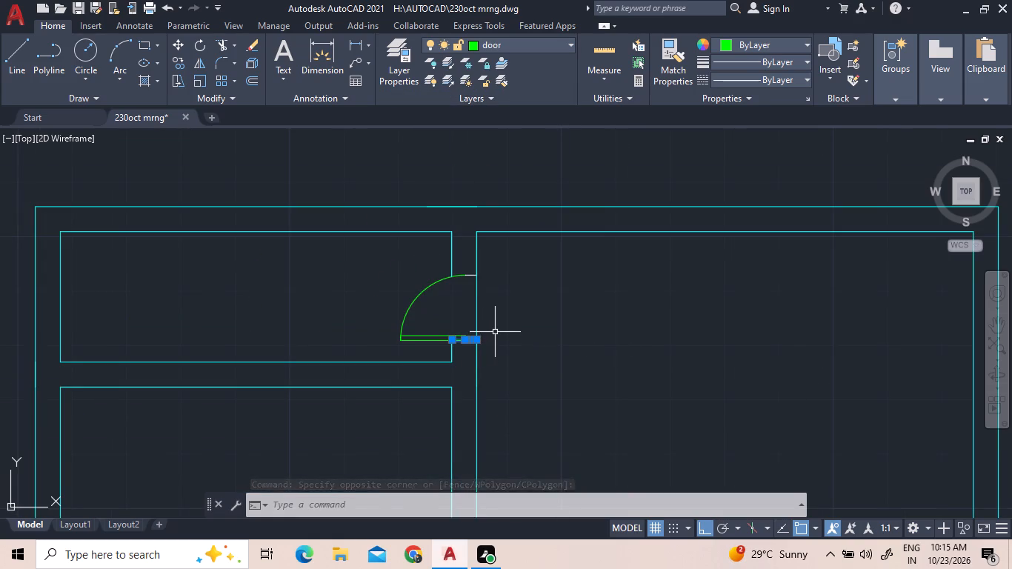
{"action": "key", "text": "Escape"}
Assign the short jamb line below the arc's end of the lower-left room's door to the door layer.
{"action": "scroll", "coordinate": [495, 332], "scroll_direction": "down", "scroll_amount": 3}
{"action": "scroll", "coordinate": [506, 407], "scroll_direction": "up", "scroll_amount": 2}
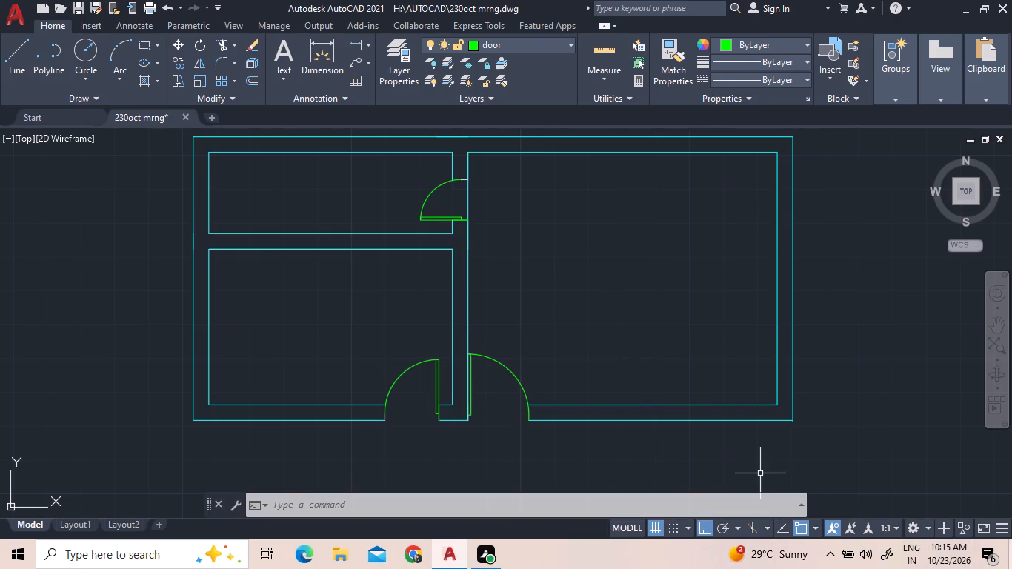
{"action": "scroll", "coordinate": [782, 264], "scroll_direction": "down", "scroll_amount": 1}
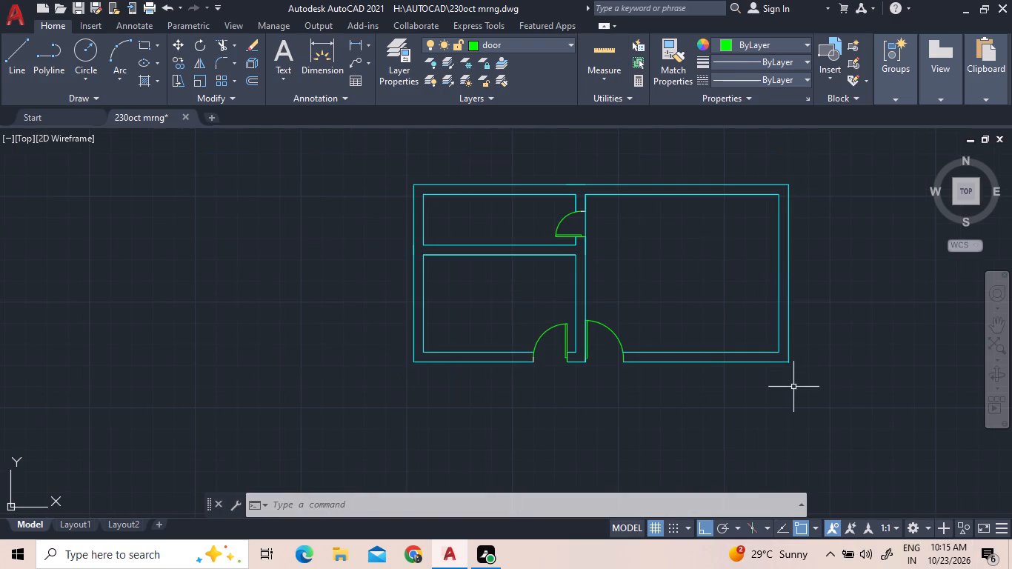
{"action": "scroll", "coordinate": [530, 363], "scroll_direction": "up", "scroll_amount": 4}
{"action": "left_click", "coordinate": [587, 358]}
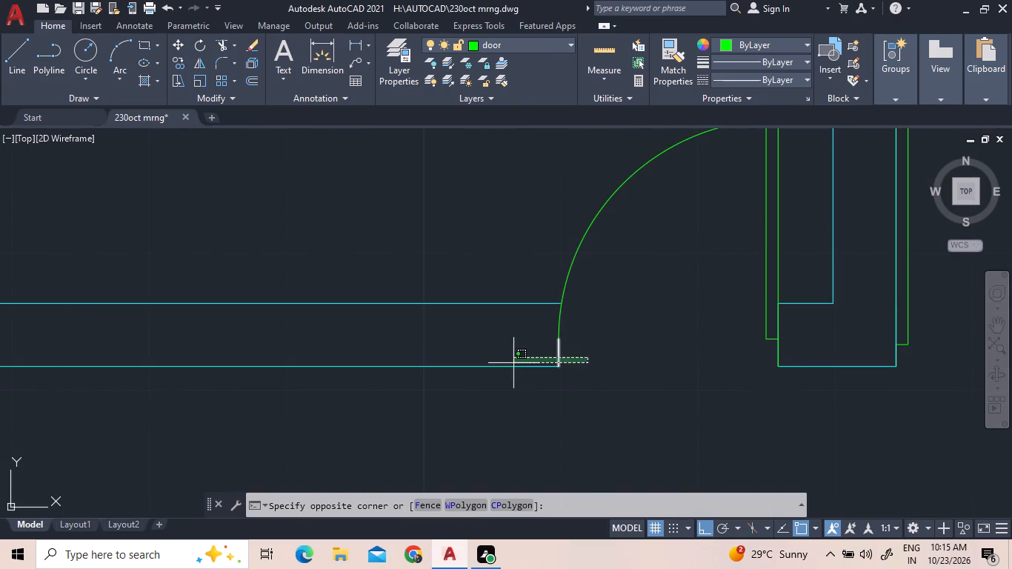
{"action": "left_click", "coordinate": [516, 347]}
{"action": "left_click", "coordinate": [553, 41]}
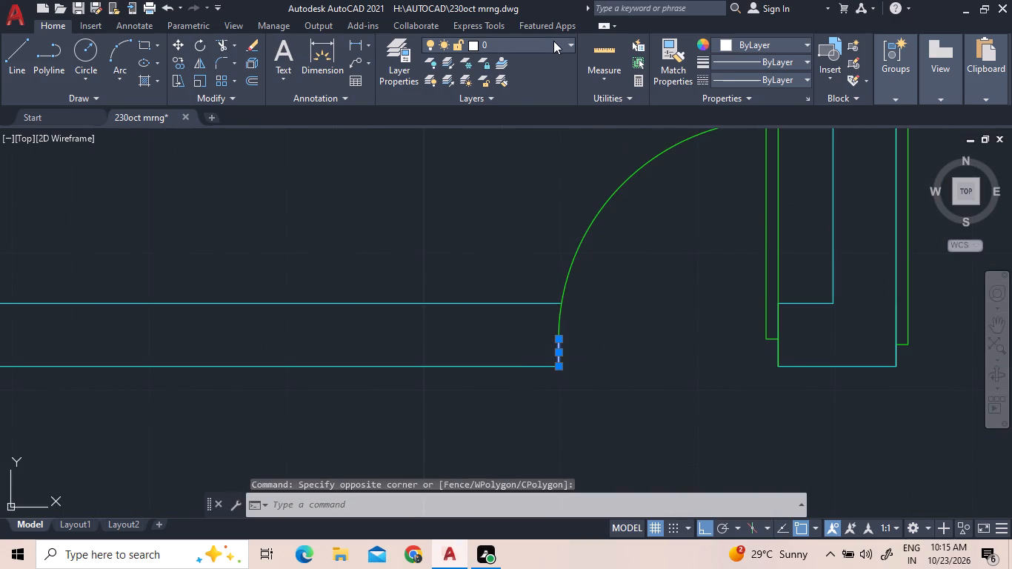
{"action": "left_click", "coordinate": [517, 99]}
{"action": "scroll", "coordinate": [558, 281], "scroll_direction": "down", "scroll_amount": 1}
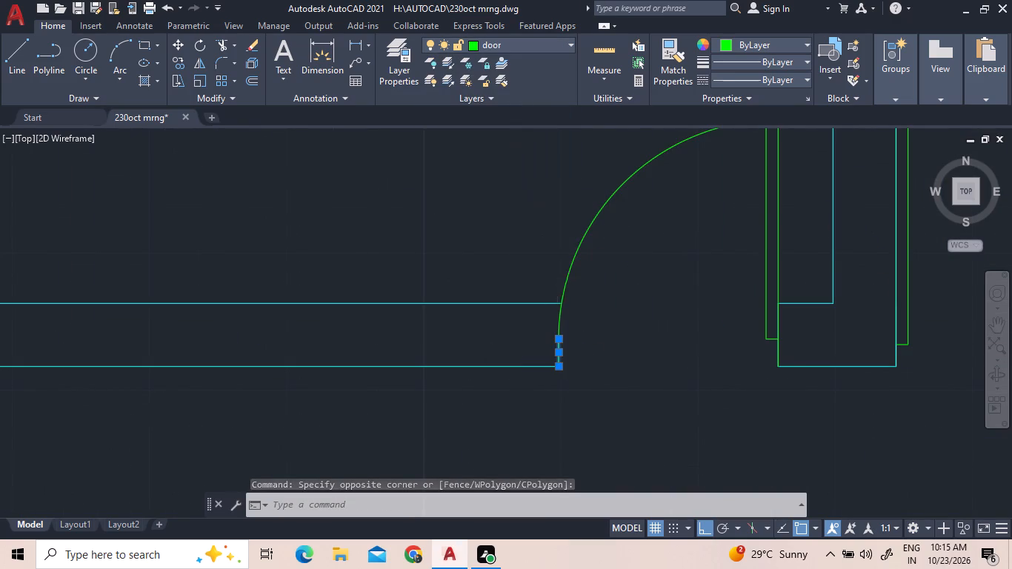
{"action": "scroll", "coordinate": [558, 281], "scroll_direction": "down", "scroll_amount": 2}
{"action": "scroll", "coordinate": [639, 296], "scroll_direction": "down", "scroll_amount": 2}
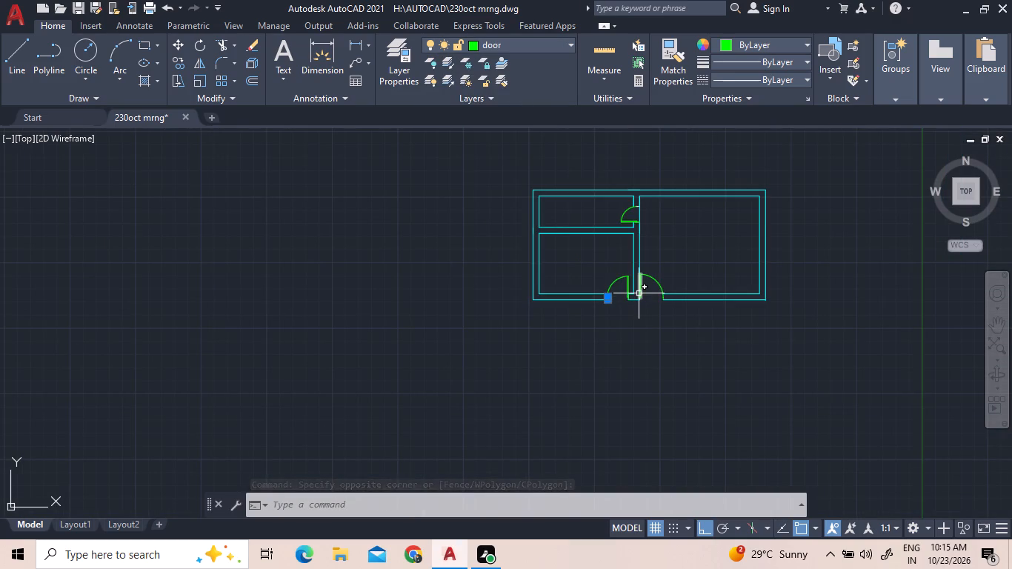
{"action": "key", "text": "Escape"}
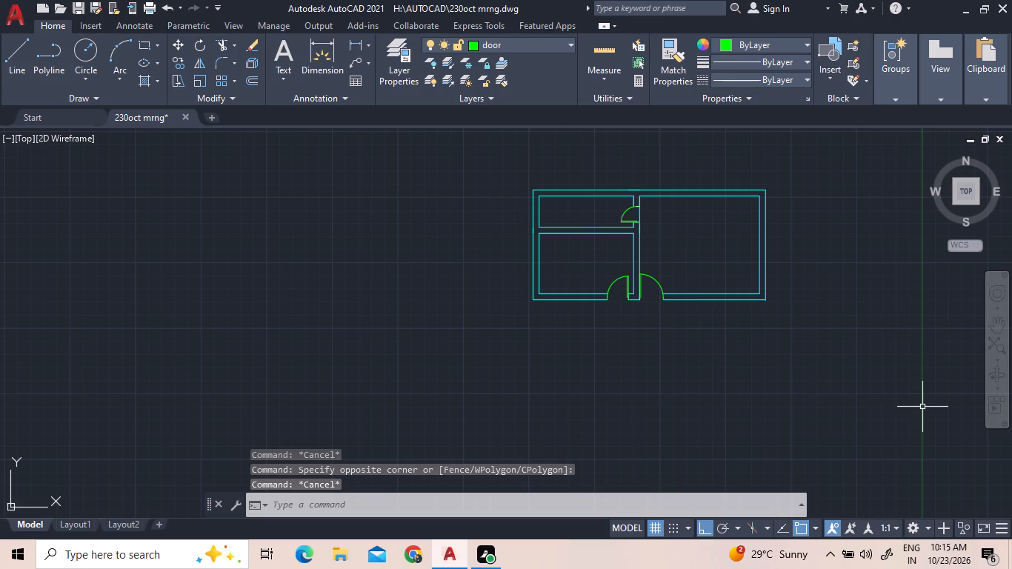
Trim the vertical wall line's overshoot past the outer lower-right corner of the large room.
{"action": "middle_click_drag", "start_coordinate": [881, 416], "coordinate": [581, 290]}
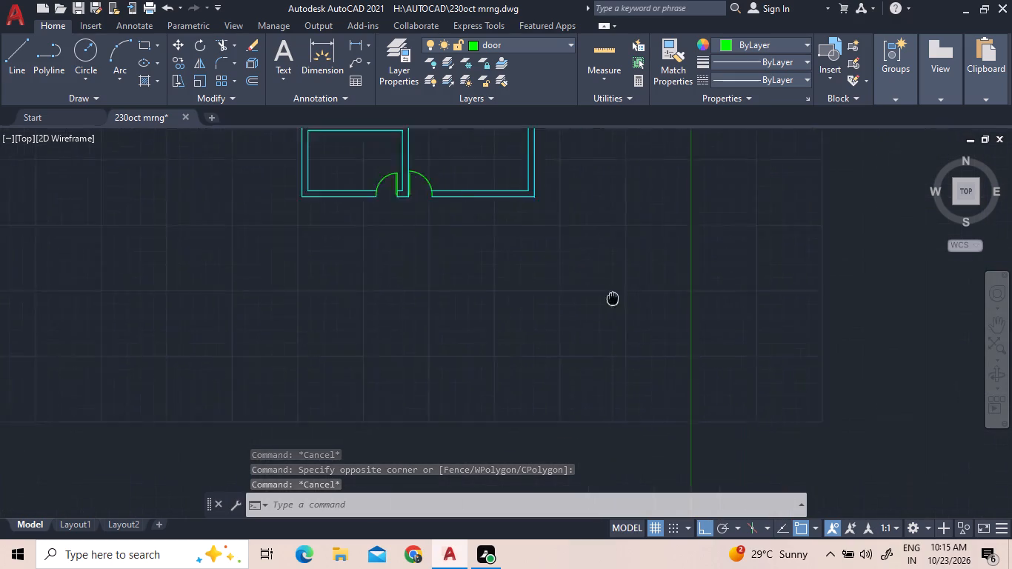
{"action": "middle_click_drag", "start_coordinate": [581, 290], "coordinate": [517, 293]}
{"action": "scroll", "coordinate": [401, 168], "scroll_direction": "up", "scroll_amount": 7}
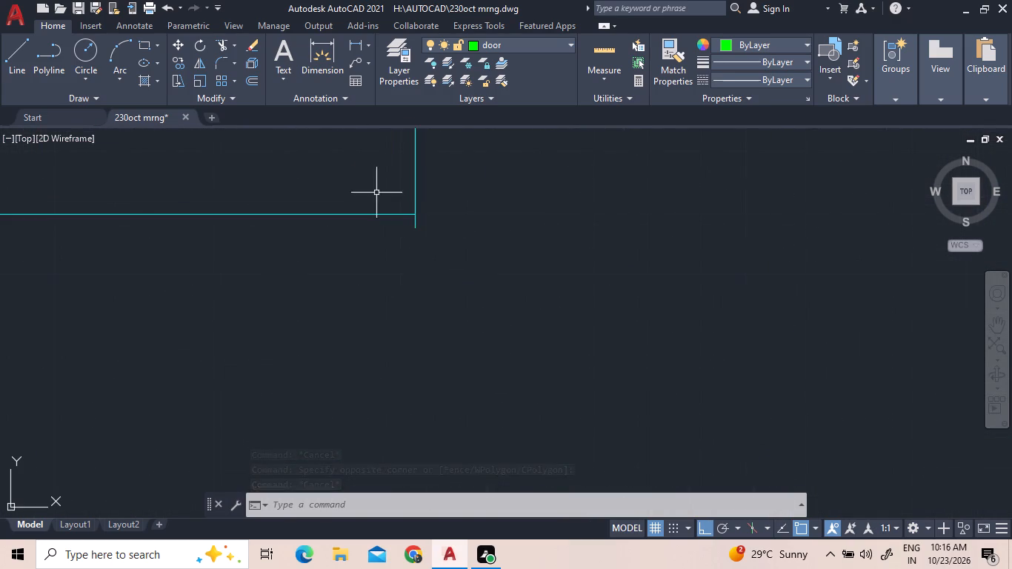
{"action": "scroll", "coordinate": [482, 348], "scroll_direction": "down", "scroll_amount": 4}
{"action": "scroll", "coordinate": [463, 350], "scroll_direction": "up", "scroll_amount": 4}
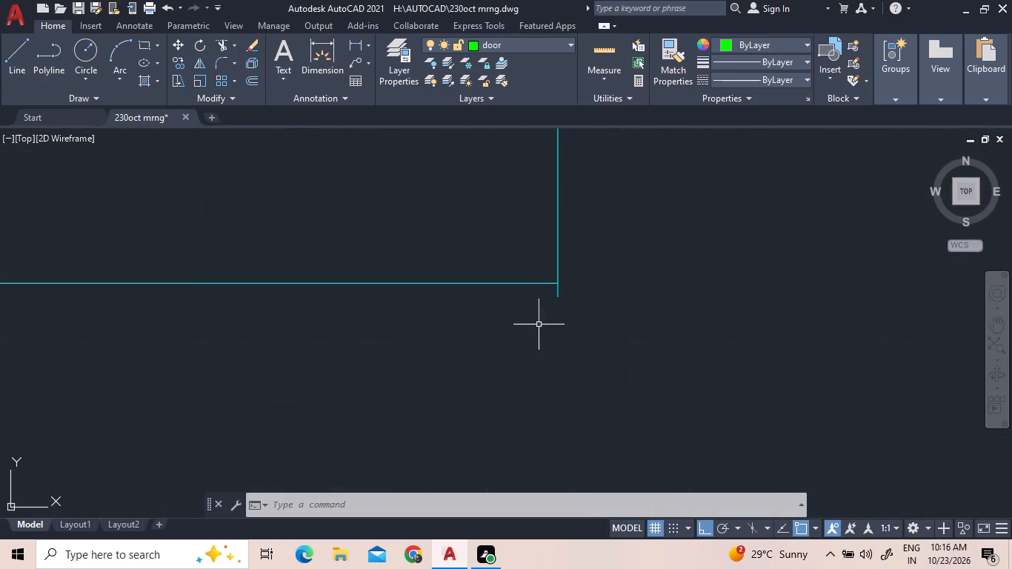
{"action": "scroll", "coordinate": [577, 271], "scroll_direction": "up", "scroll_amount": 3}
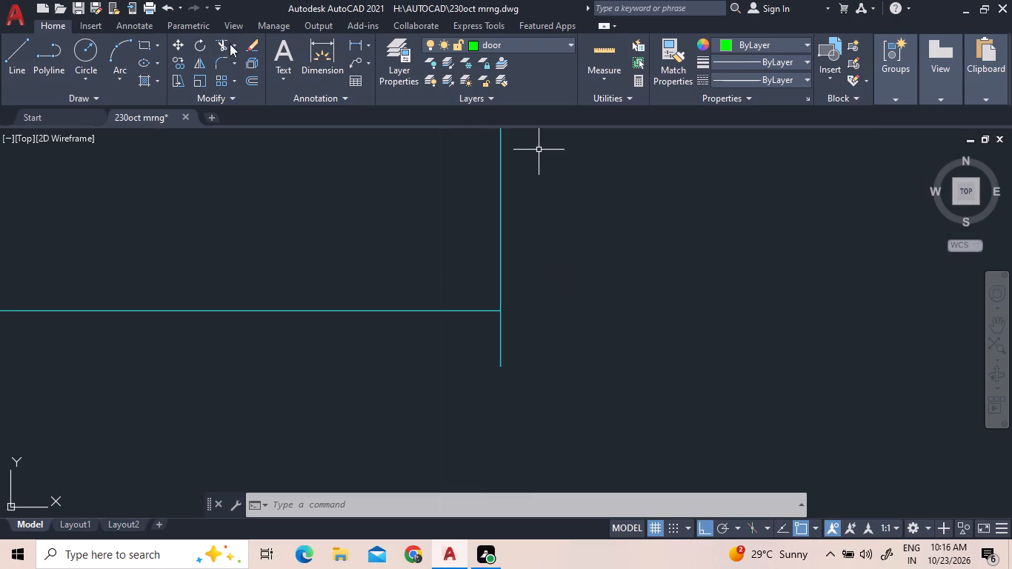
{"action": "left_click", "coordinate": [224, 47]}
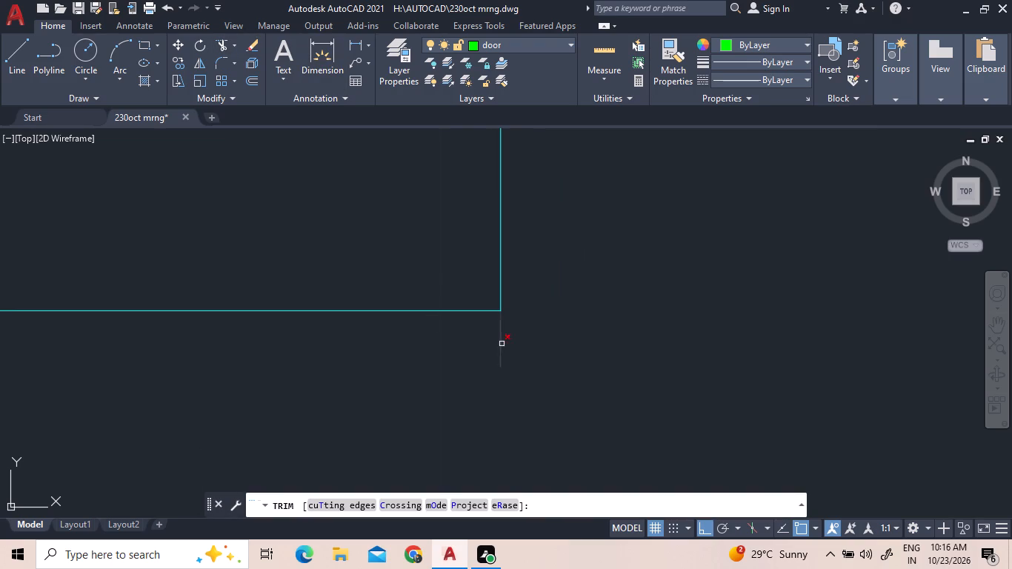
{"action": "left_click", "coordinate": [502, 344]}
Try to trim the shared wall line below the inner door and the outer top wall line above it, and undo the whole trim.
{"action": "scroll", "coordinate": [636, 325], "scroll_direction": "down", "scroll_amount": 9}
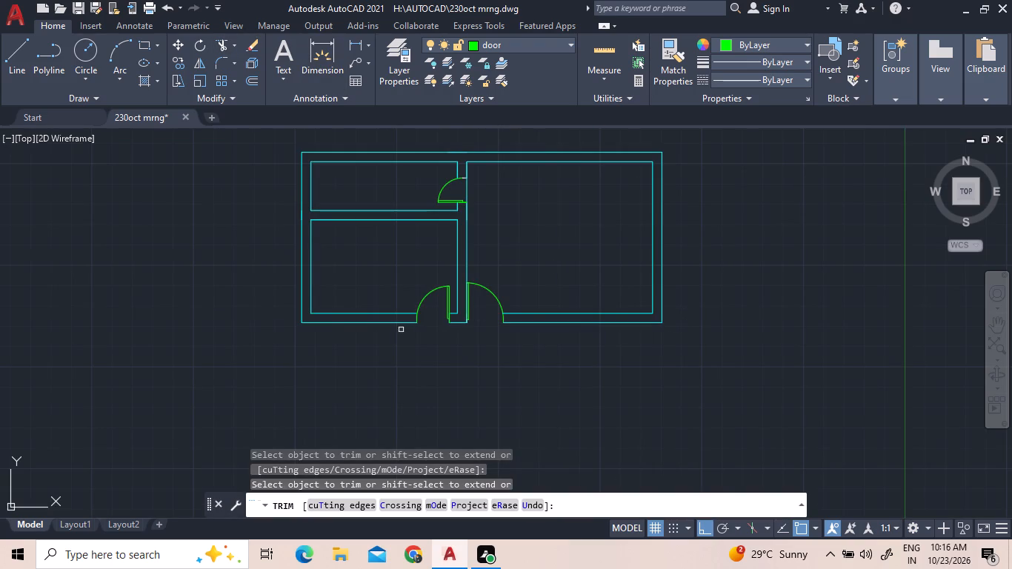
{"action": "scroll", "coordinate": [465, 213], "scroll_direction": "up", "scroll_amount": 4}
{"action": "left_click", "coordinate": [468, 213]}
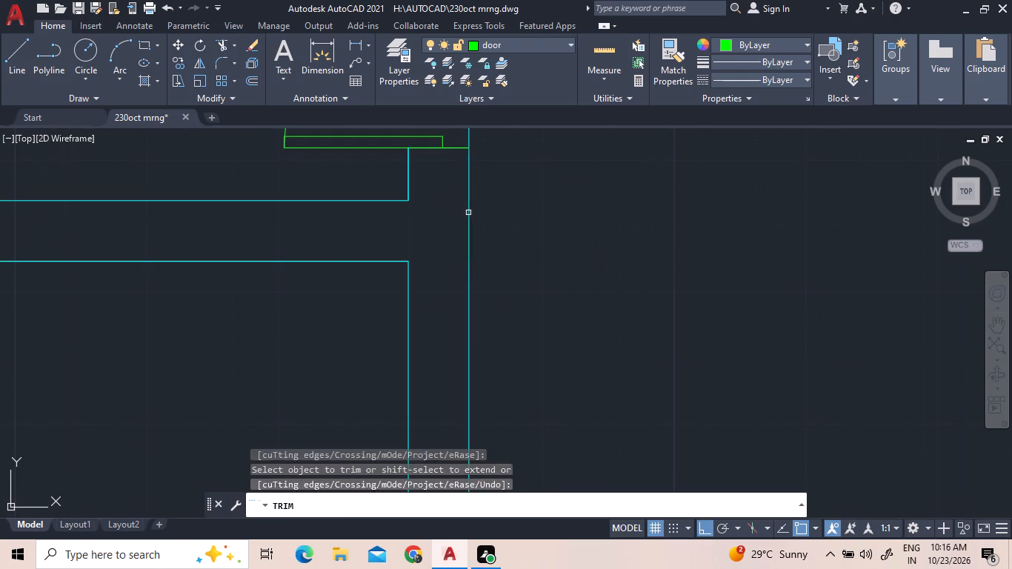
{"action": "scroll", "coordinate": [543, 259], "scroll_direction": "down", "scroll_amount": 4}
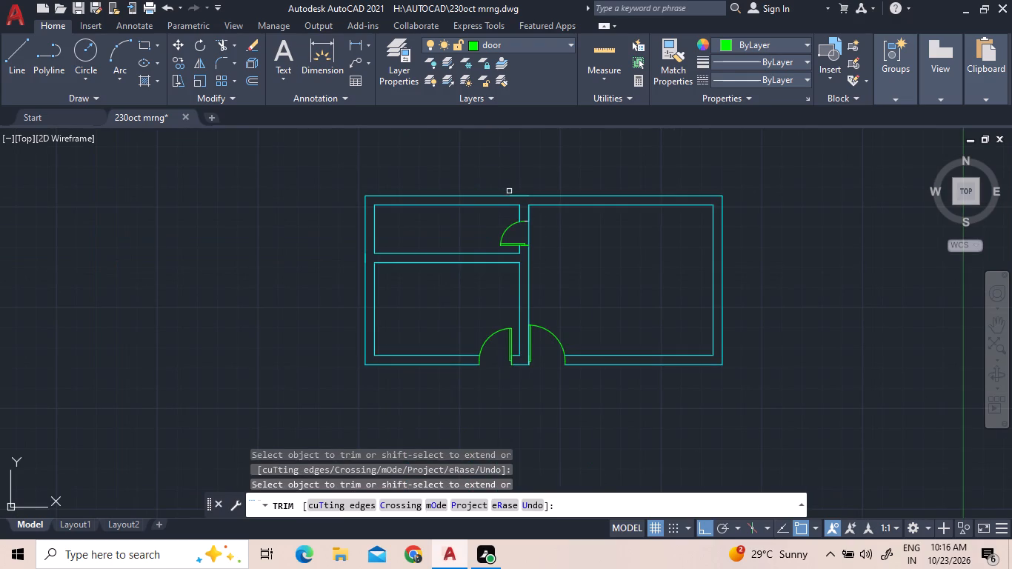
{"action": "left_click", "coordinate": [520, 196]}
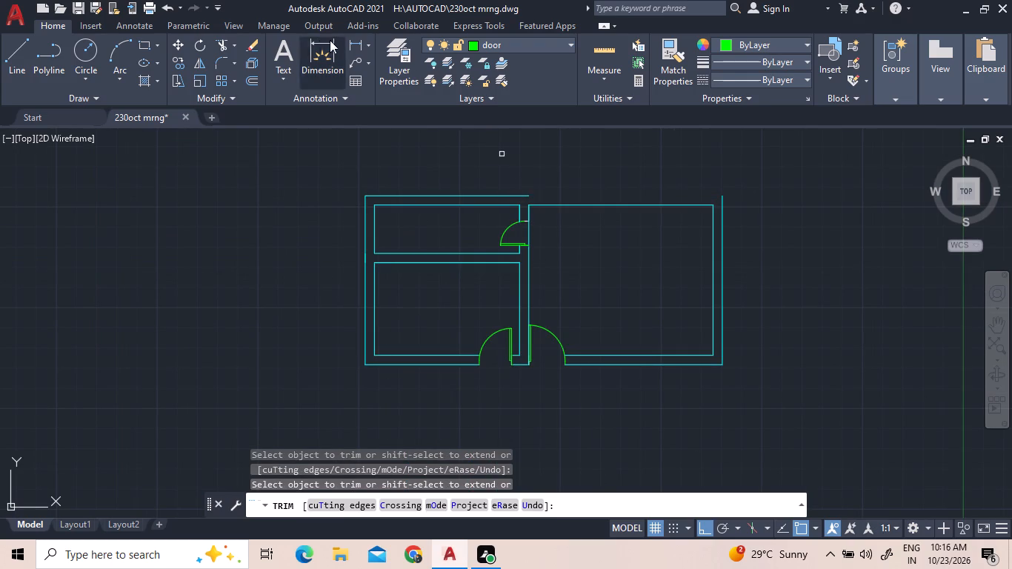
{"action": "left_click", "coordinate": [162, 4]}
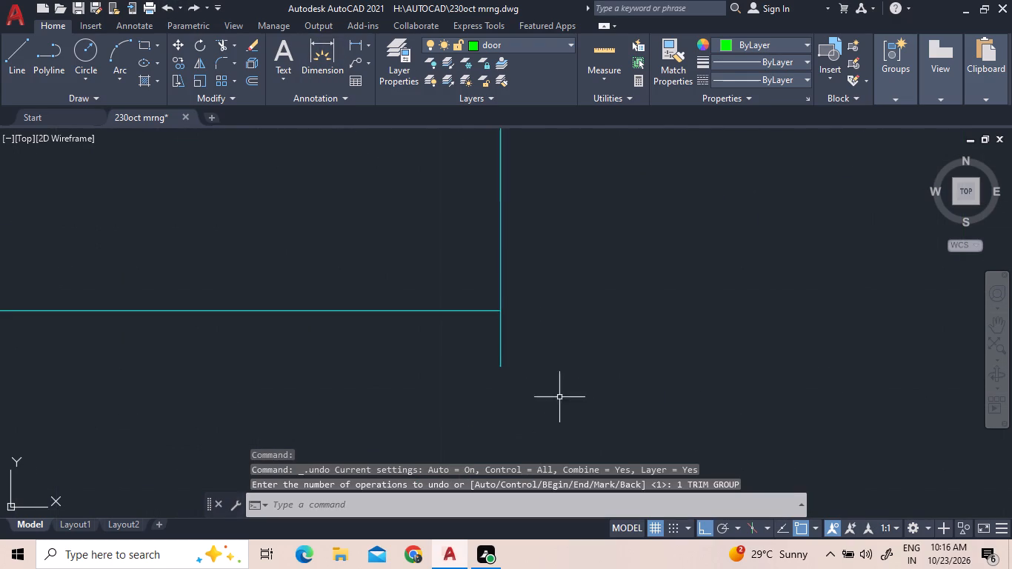
Trim only the vertical wall line's overshoot past the outer lower-right corner of the large room.
{"action": "scroll", "coordinate": [549, 390], "scroll_direction": "down", "scroll_amount": 13}
{"action": "scroll", "coordinate": [559, 380], "scroll_direction": "up", "scroll_amount": 1}
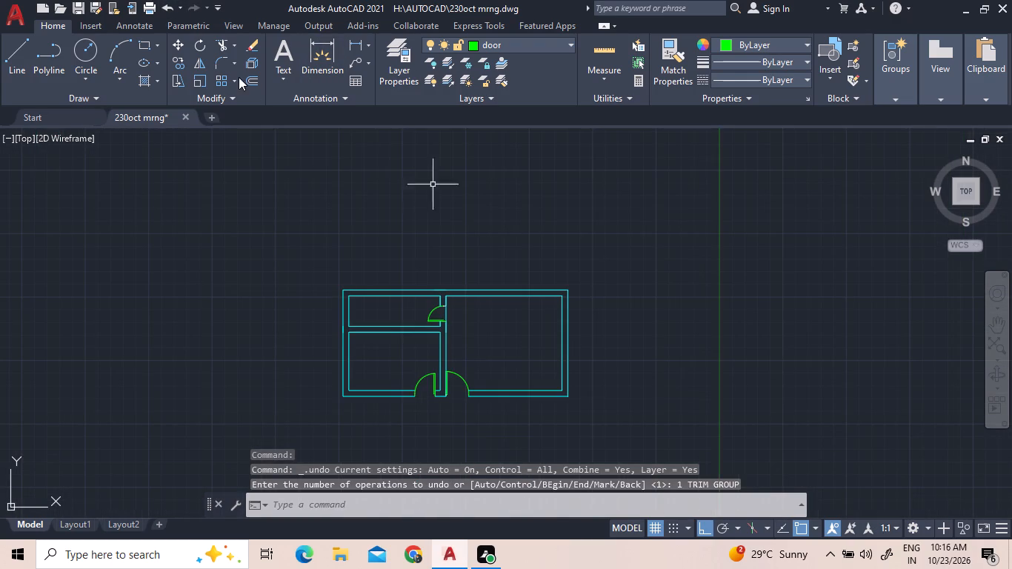
{"action": "left_click", "coordinate": [219, 47]}
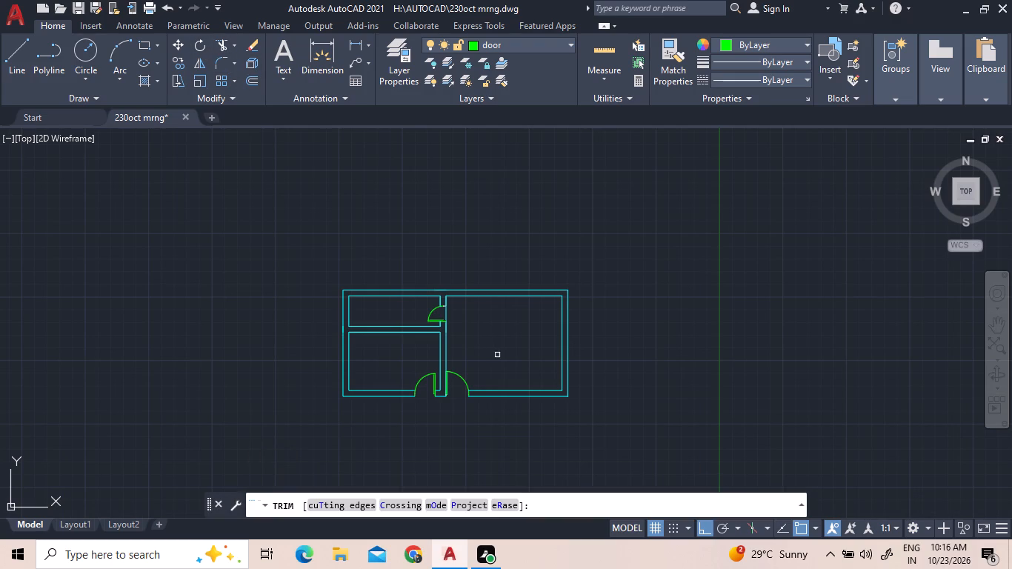
{"action": "scroll", "coordinate": [559, 399], "scroll_direction": "up", "scroll_amount": 7}
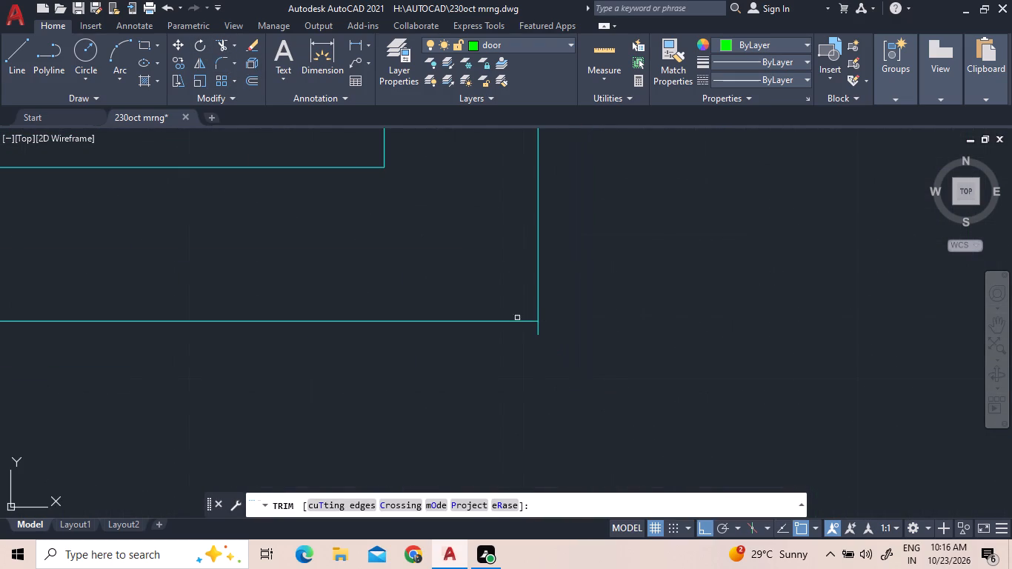
{"action": "scroll", "coordinate": [520, 342], "scroll_direction": "up", "scroll_amount": 3}
{"action": "left_click", "coordinate": [590, 293]}
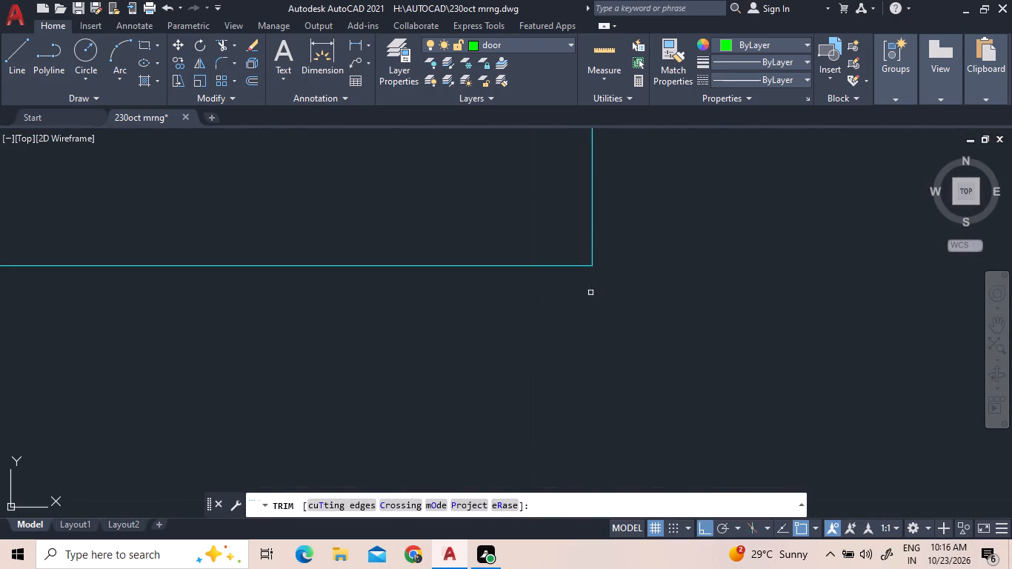
{"action": "scroll", "coordinate": [705, 397], "scroll_direction": "down", "scroll_amount": 9}
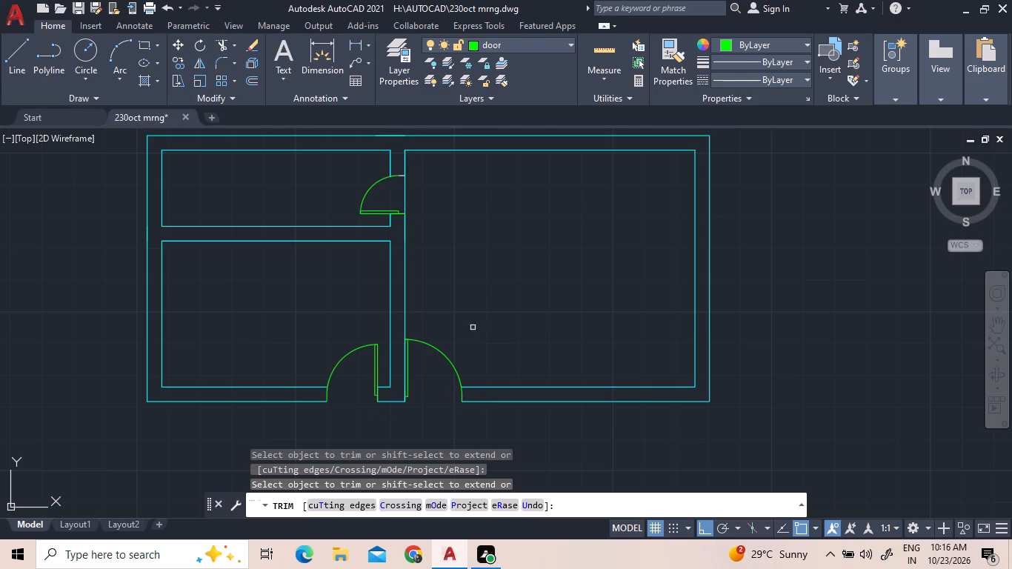
{"action": "right_click", "coordinate": [467, 267]}
{"action": "left_click", "coordinate": [487, 277]}
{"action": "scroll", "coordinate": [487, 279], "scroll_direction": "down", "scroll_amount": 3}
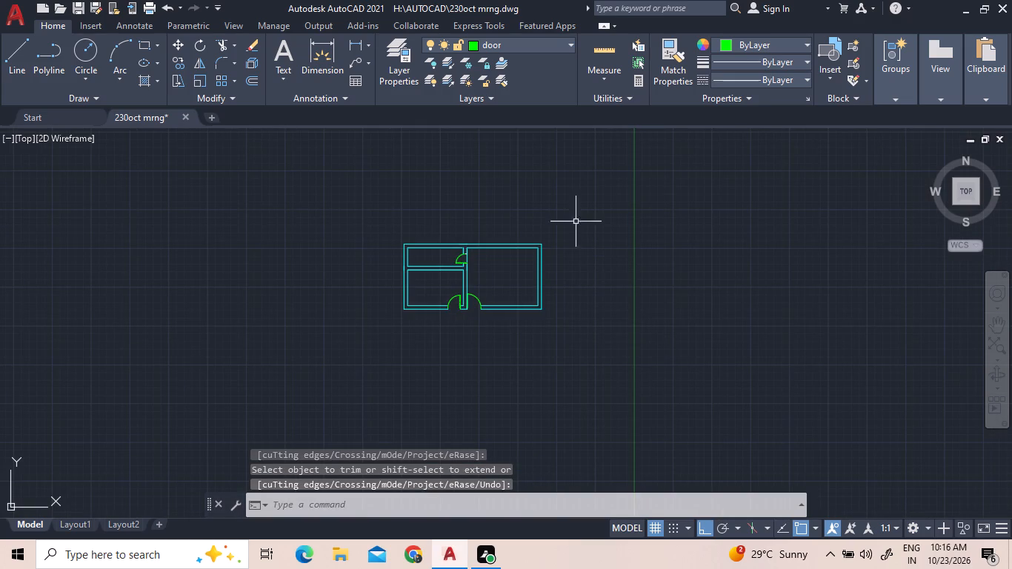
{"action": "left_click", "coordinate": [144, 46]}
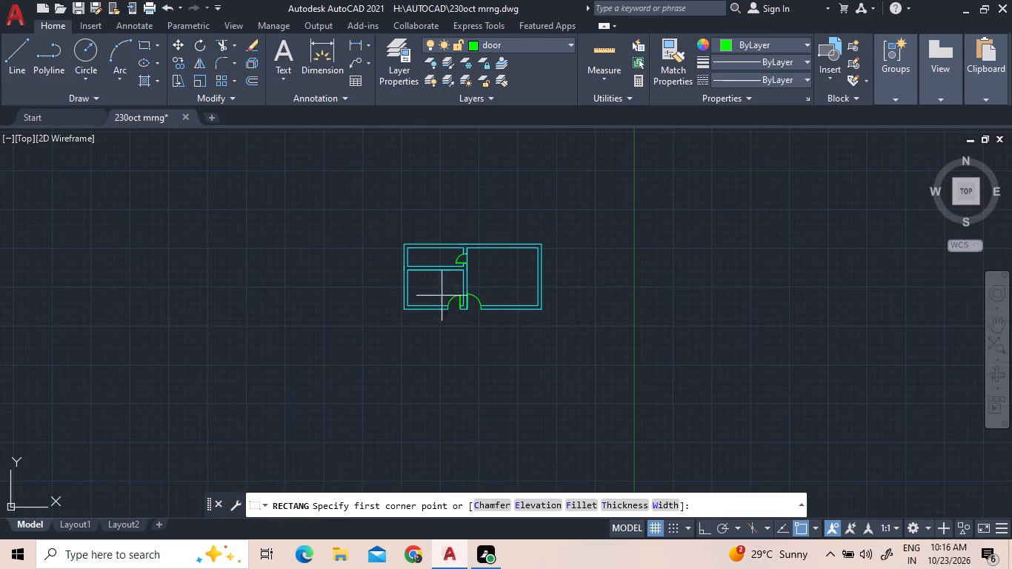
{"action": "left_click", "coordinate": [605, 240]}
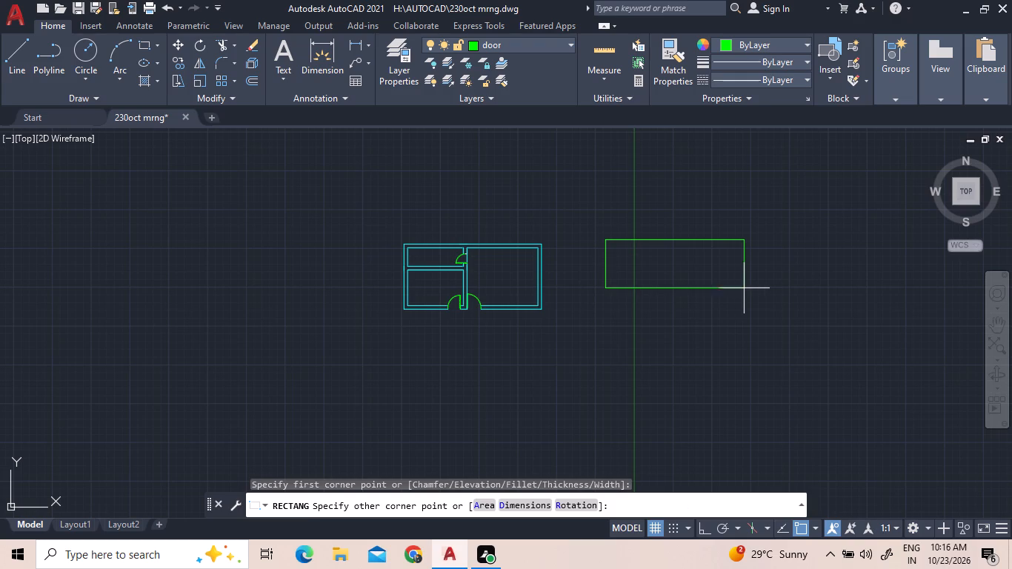
Make rooms the current layer.
{"action": "left_click", "coordinate": [561, 36]}
{"action": "left_click", "coordinate": [560, 41]}
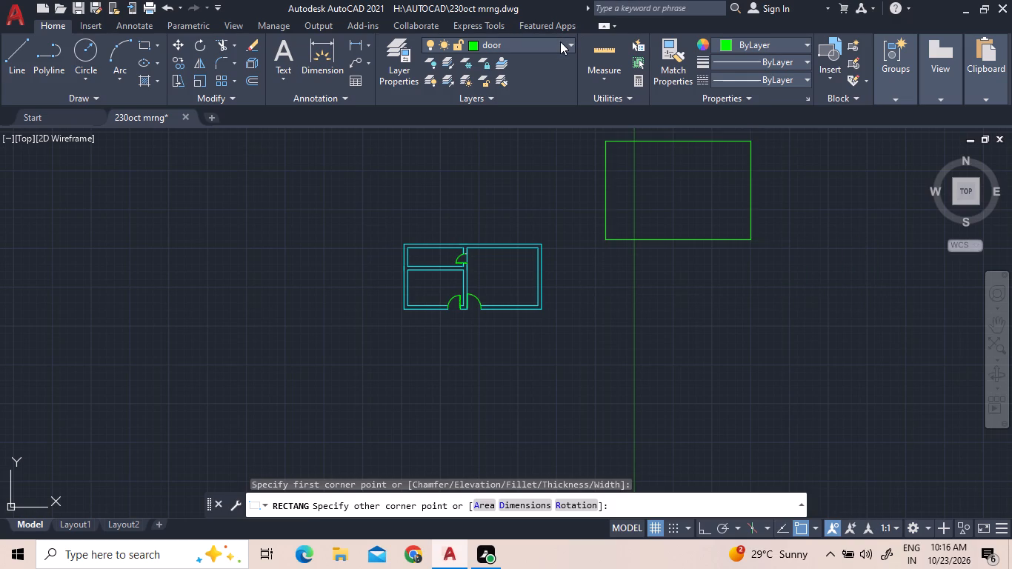
{"action": "left_click", "coordinate": [554, 115]}
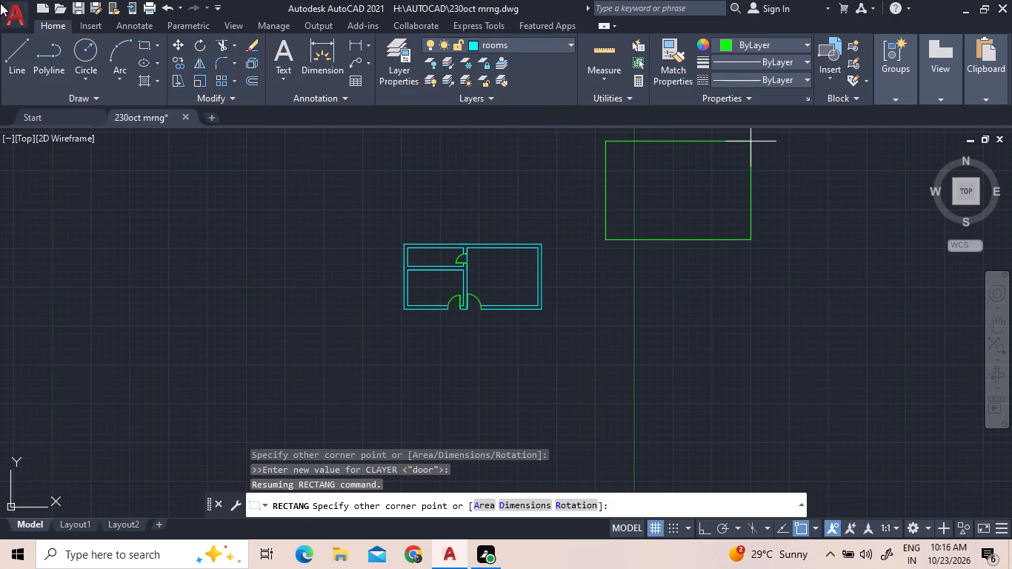
Draw a rectangle 2.60 long and 1.50 wide in the empty area to the right of the floor plan.
{"action": "left_click", "coordinate": [148, 47]}
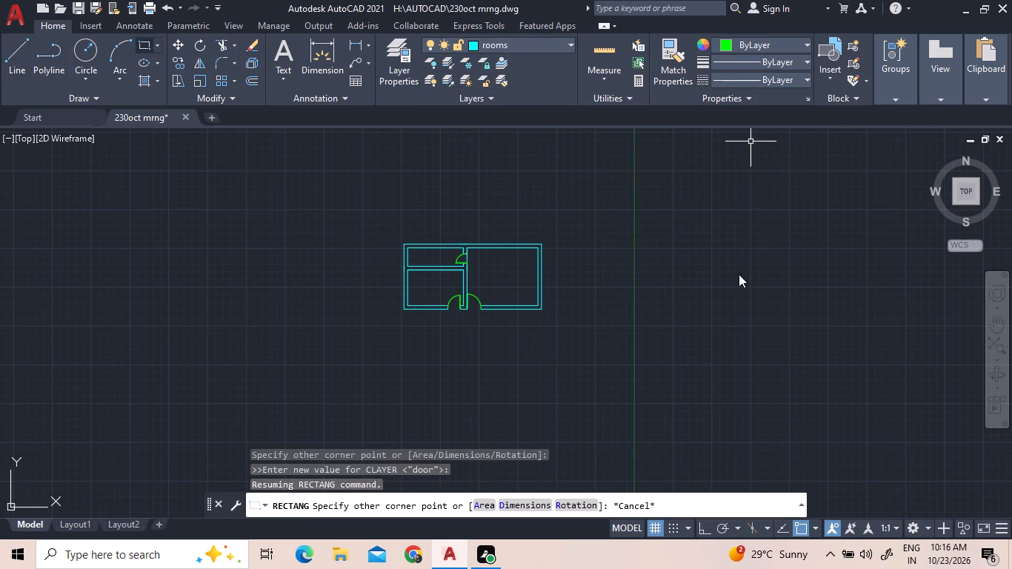
{"action": "left_click", "coordinate": [627, 215]}
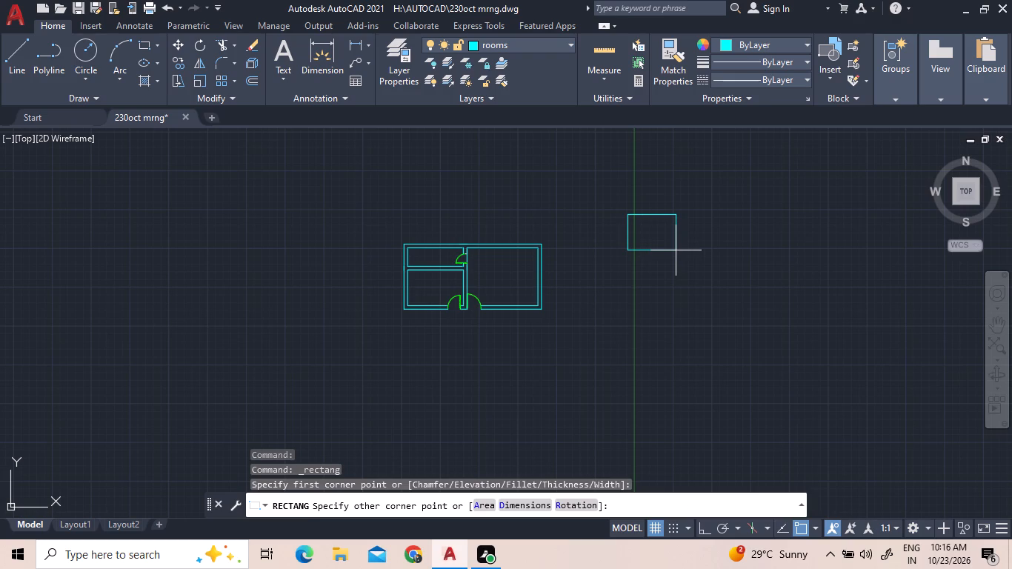
{"action": "type", "text": "d"}
{"action": "key", "text": "space"}
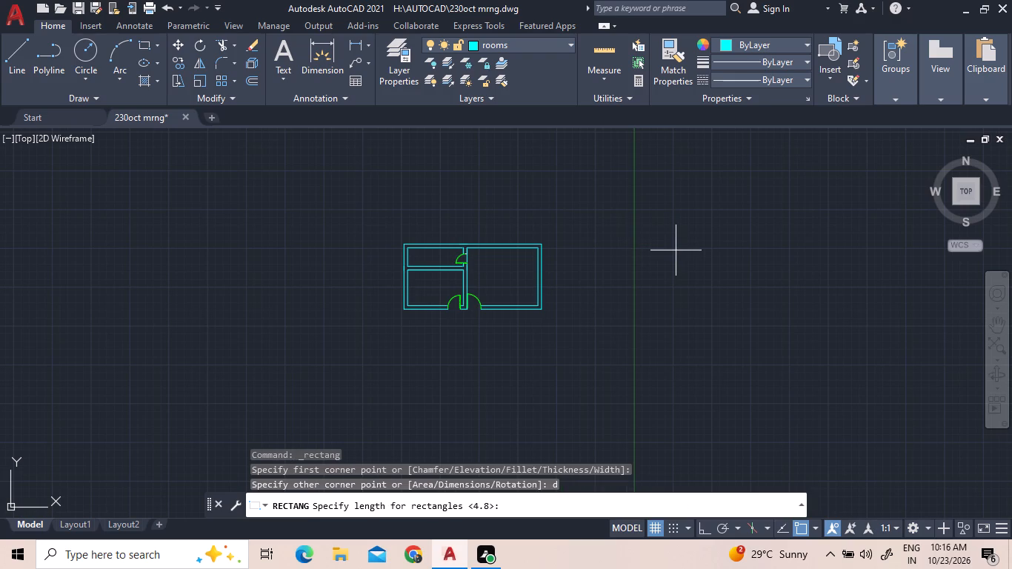
{"action": "type", "text": "2.60"}
{"action": "key", "text": "Return"}
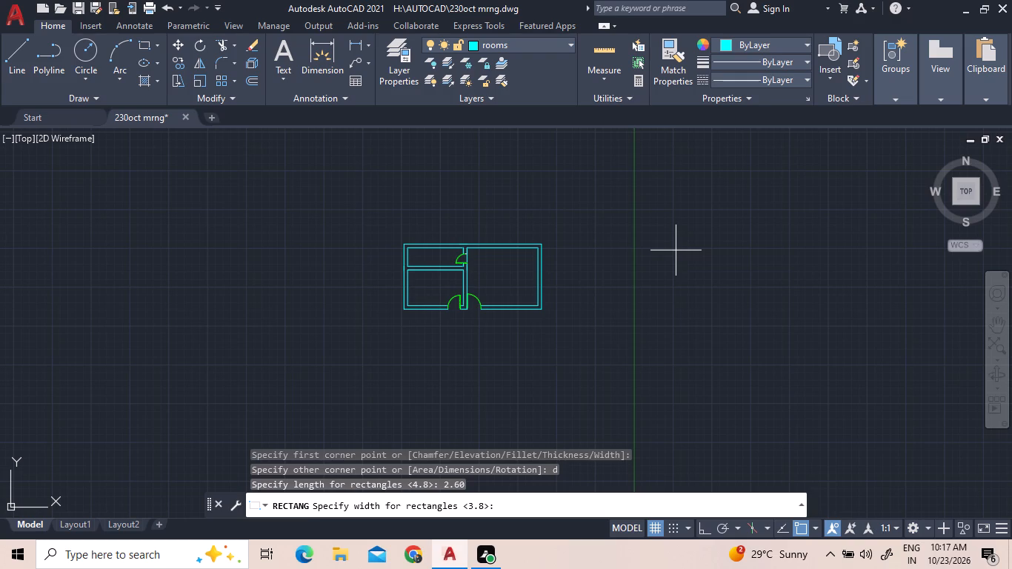
{"action": "type", "text": "1.50"}
{"action": "key", "text": "Return"}
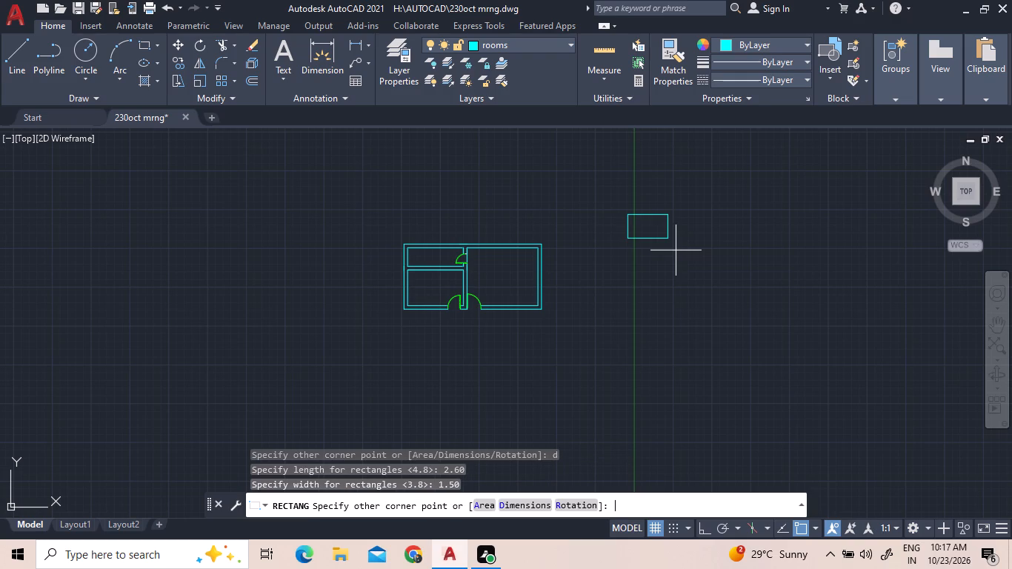
{"action": "left_click", "coordinate": [732, 227]}
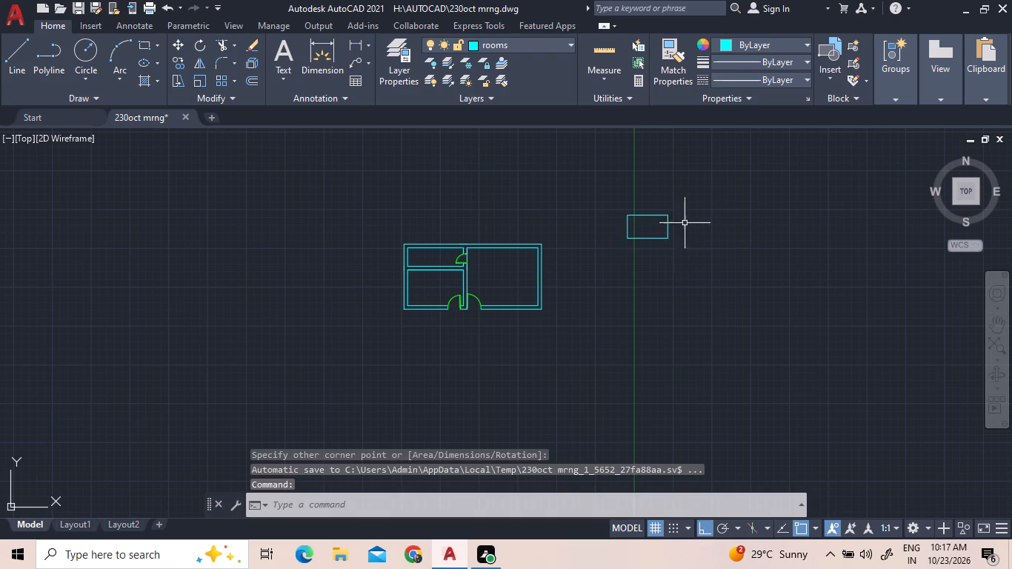
Offset the new rectangle outward by 0.2 to form the small room's walls.
{"action": "left_click", "coordinate": [259, 79]}
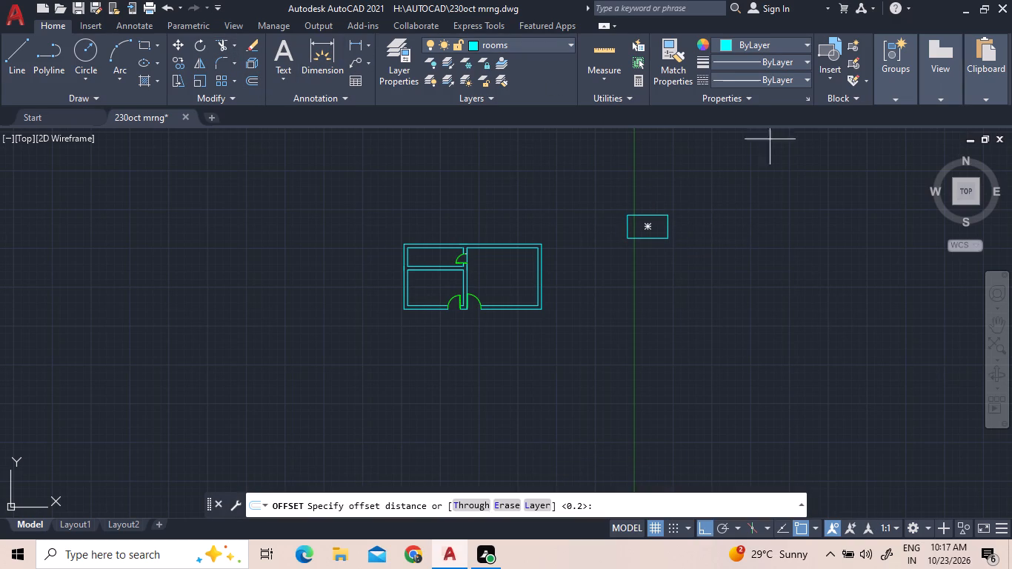
{"action": "type", "text": "0."}
{"action": "key", "text": "2"}
{"action": "key", "text": "Return"}
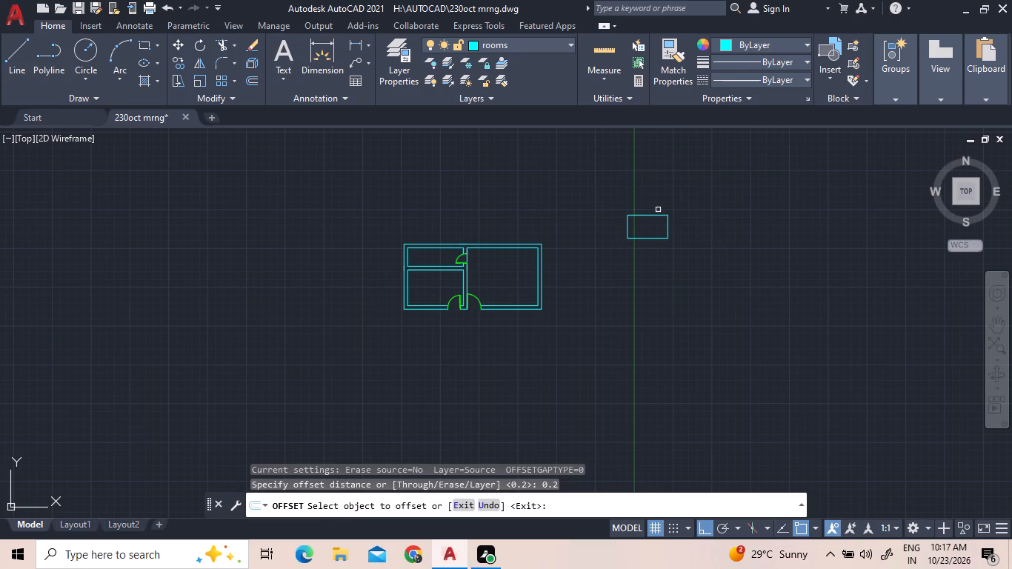
{"action": "left_click", "coordinate": [661, 214]}
{"action": "left_click", "coordinate": [667, 189]}
{"action": "right_click", "coordinate": [679, 247]}
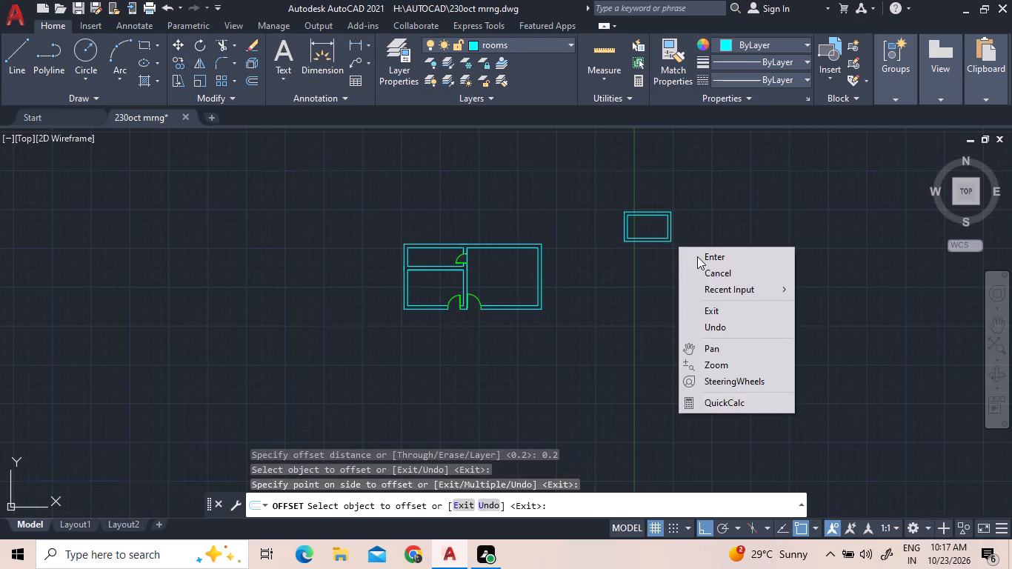
{"action": "double_click", "coordinate": [697, 256]}
Explode the small room's inner and outer rectangles into separate lines.
{"action": "left_click", "coordinate": [653, 227]}
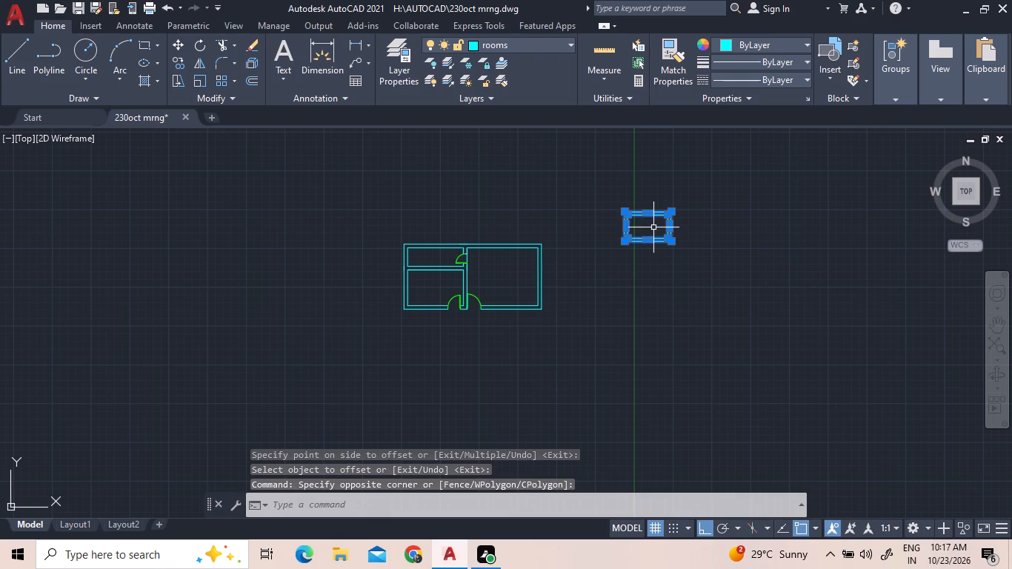
{"action": "type", "text": "x"}
{"action": "key", "text": "space"}
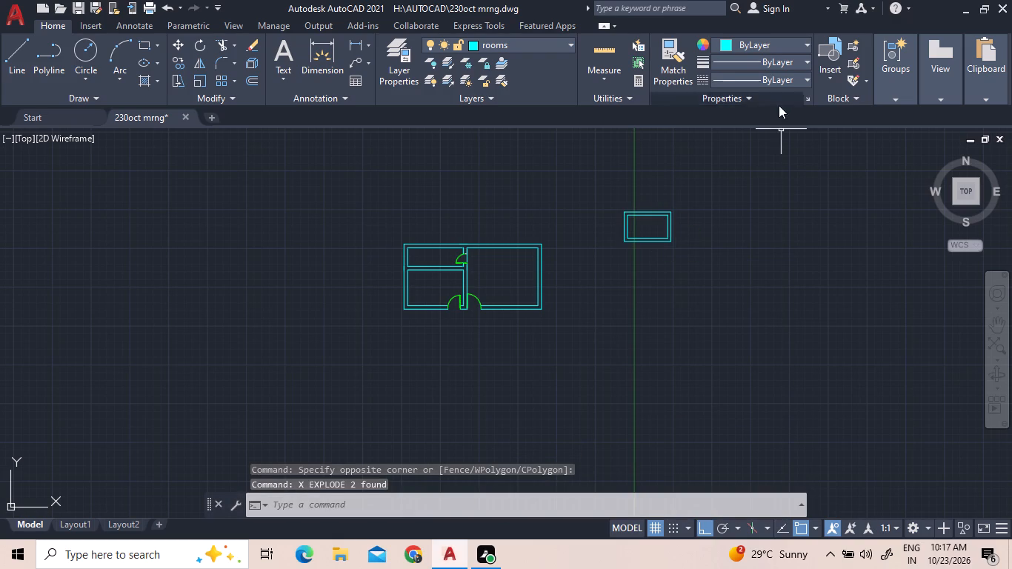
Delete the top line of the small room's outer wall outline.
{"action": "scroll", "coordinate": [657, 196], "scroll_direction": "up", "scroll_amount": 3}
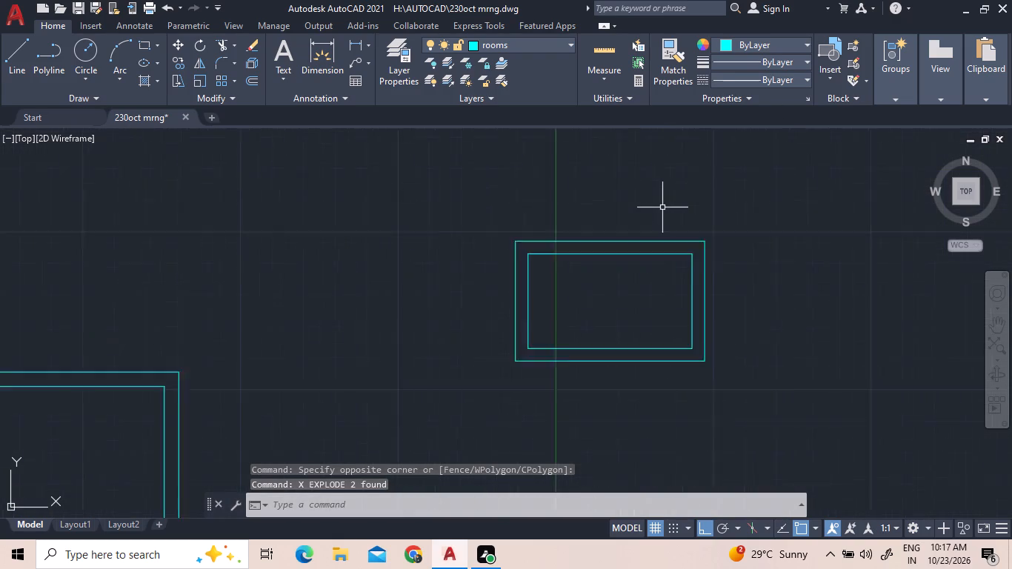
{"action": "scroll", "coordinate": [662, 207], "scroll_direction": "up", "scroll_amount": 1}
{"action": "left_click", "coordinate": [662, 261]}
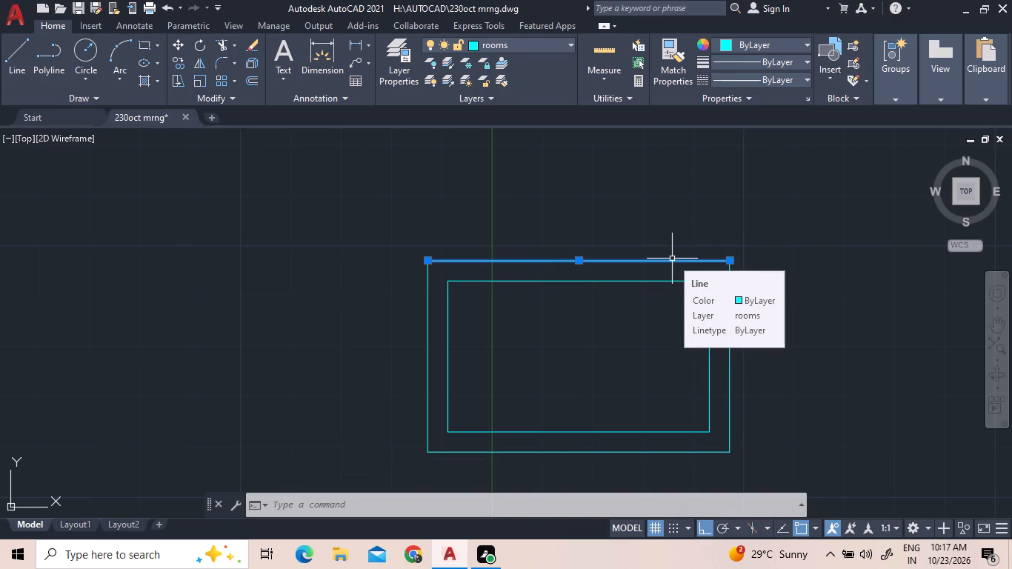
{"action": "key", "text": "Delete"}
Join the small room's remaining wall lines into polylines.
{"action": "scroll", "coordinate": [804, 204], "scroll_direction": "down", "scroll_amount": 4}
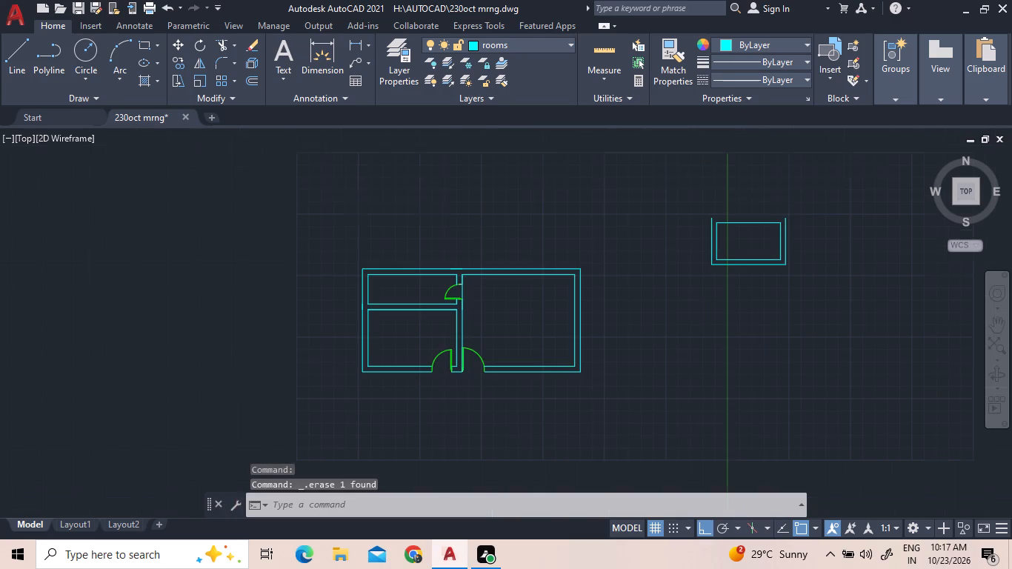
{"action": "left_click", "coordinate": [793, 272]}
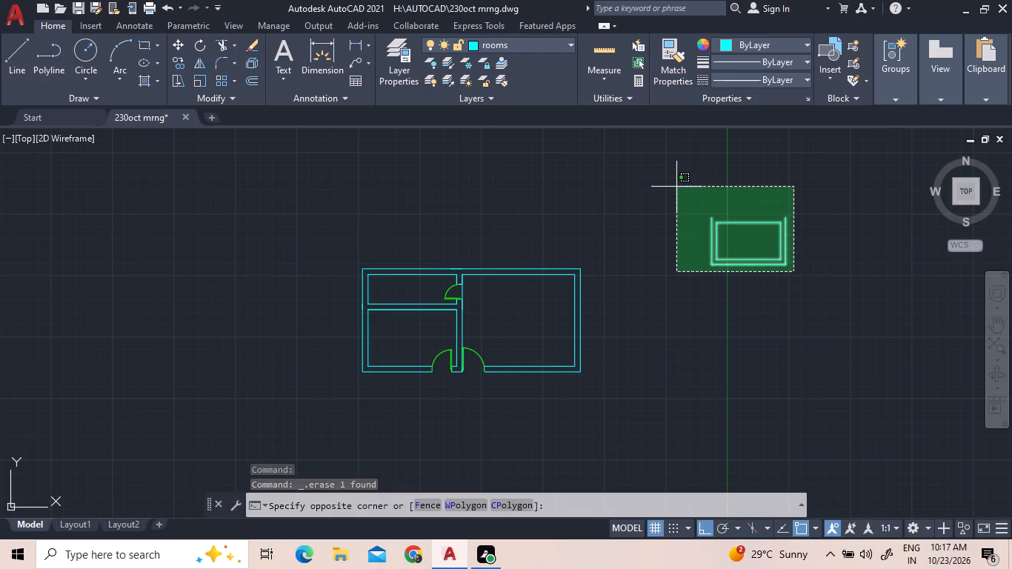
{"action": "left_click", "coordinate": [678, 188]}
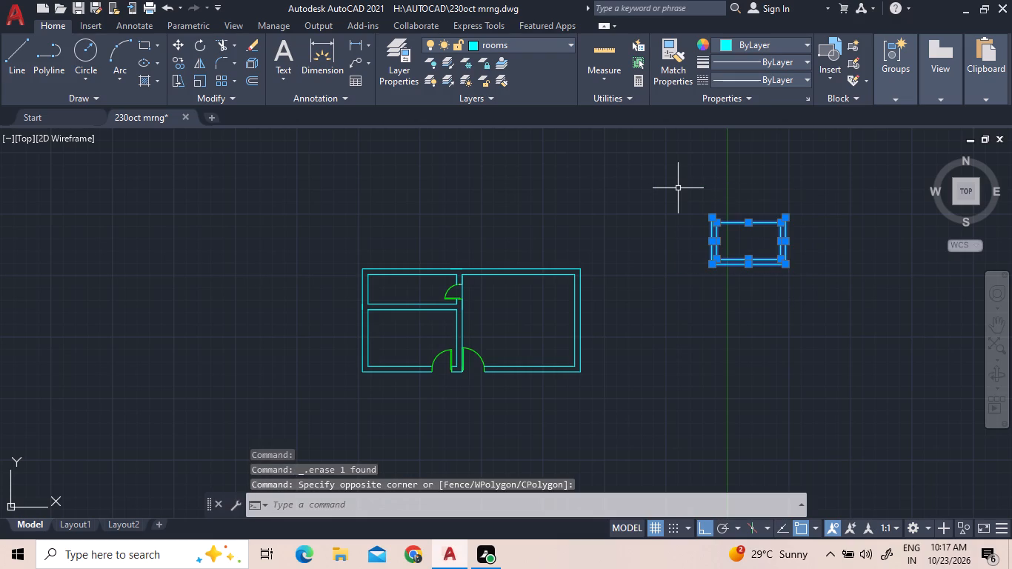
{"action": "type", "text": "j"}
{"action": "key", "text": "space"}
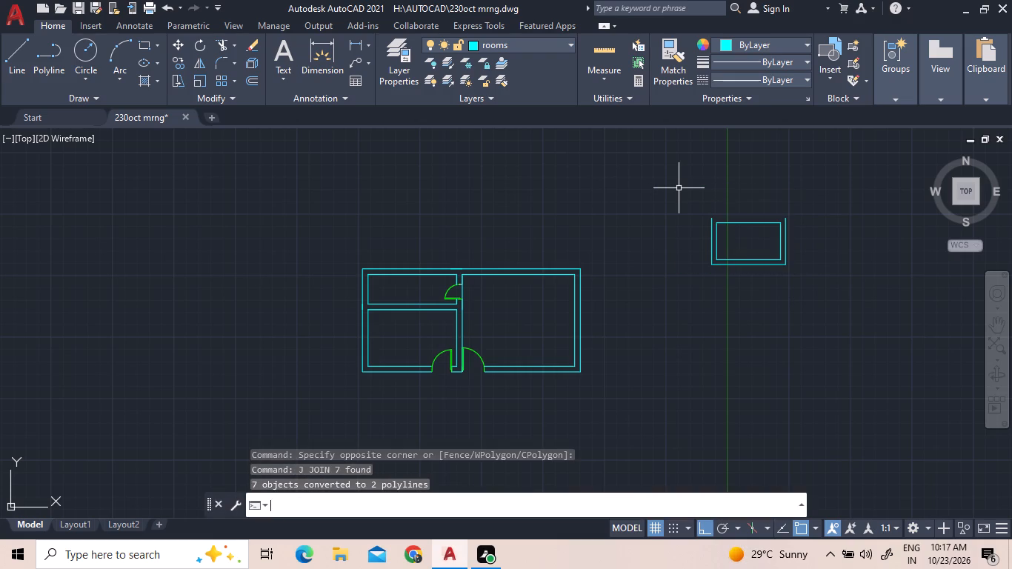
Move the small room by its outer top-right endpoint to the inner bottom-right corner of the large room, with Ortho off.
{"action": "right_click", "coordinate": [793, 207]}
{"action": "left_click", "coordinate": [766, 186]}
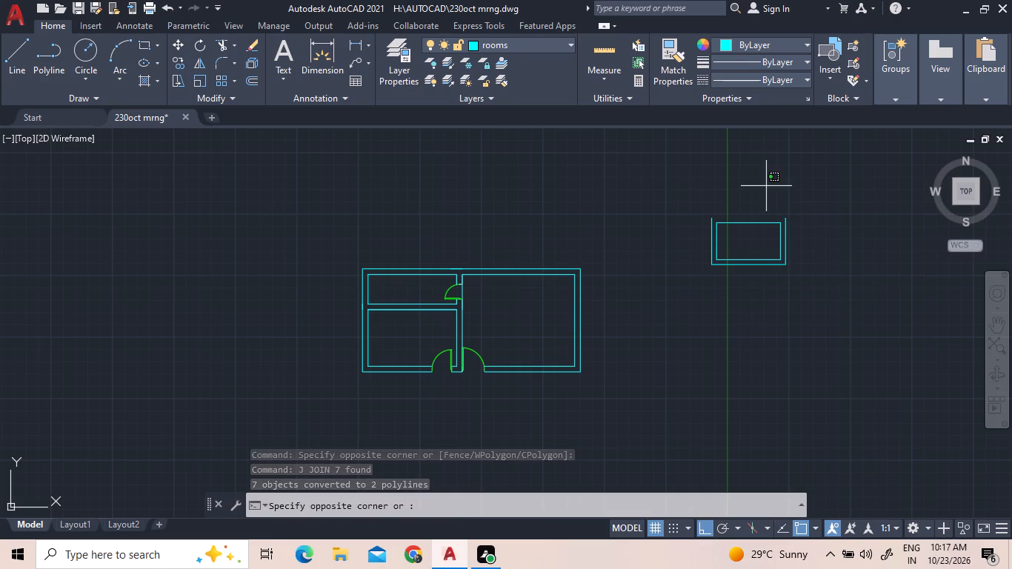
{"action": "left_click", "coordinate": [837, 328]}
{"action": "left_click", "coordinate": [843, 327]}
{"action": "left_click", "coordinate": [692, 184]}
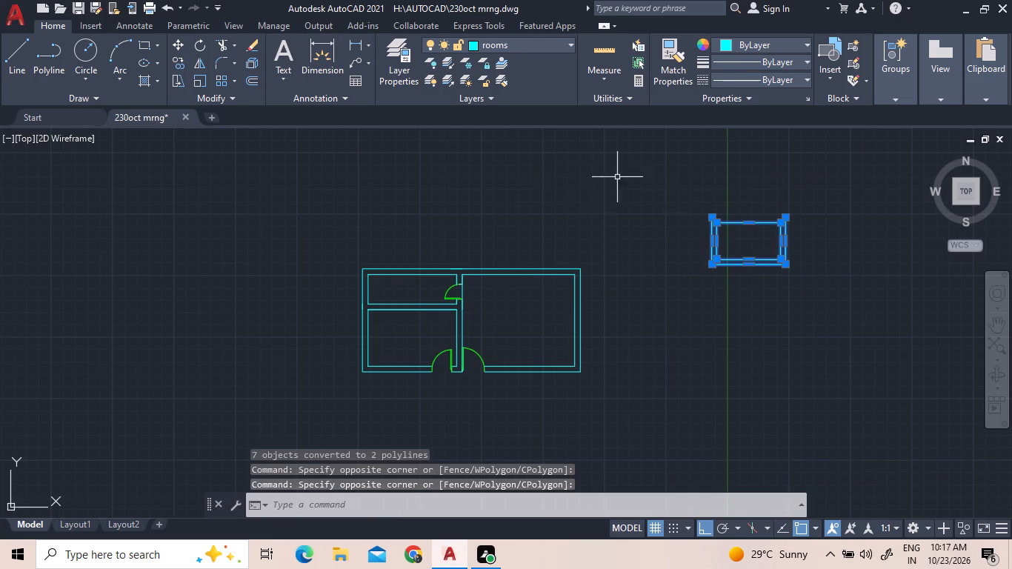
{"action": "right_click", "coordinate": [639, 222]}
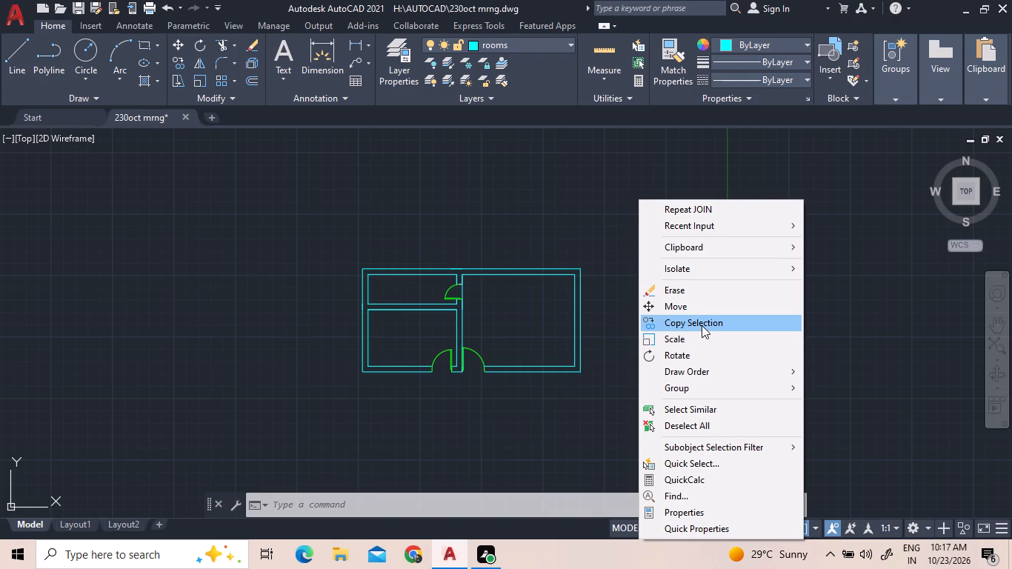
{"action": "left_click", "coordinate": [721, 307]}
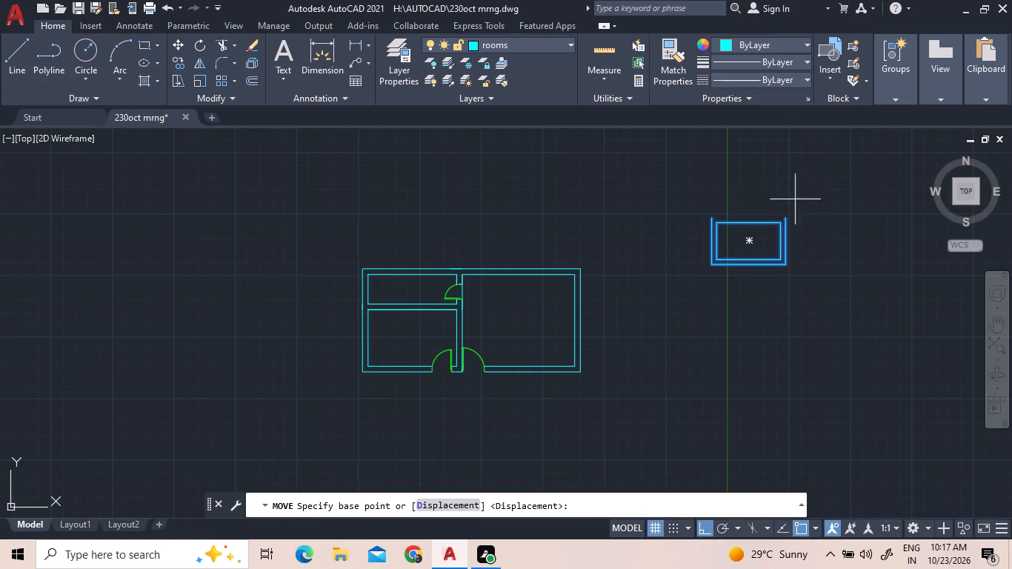
{"action": "scroll", "coordinate": [803, 213], "scroll_direction": "up", "scroll_amount": 4}
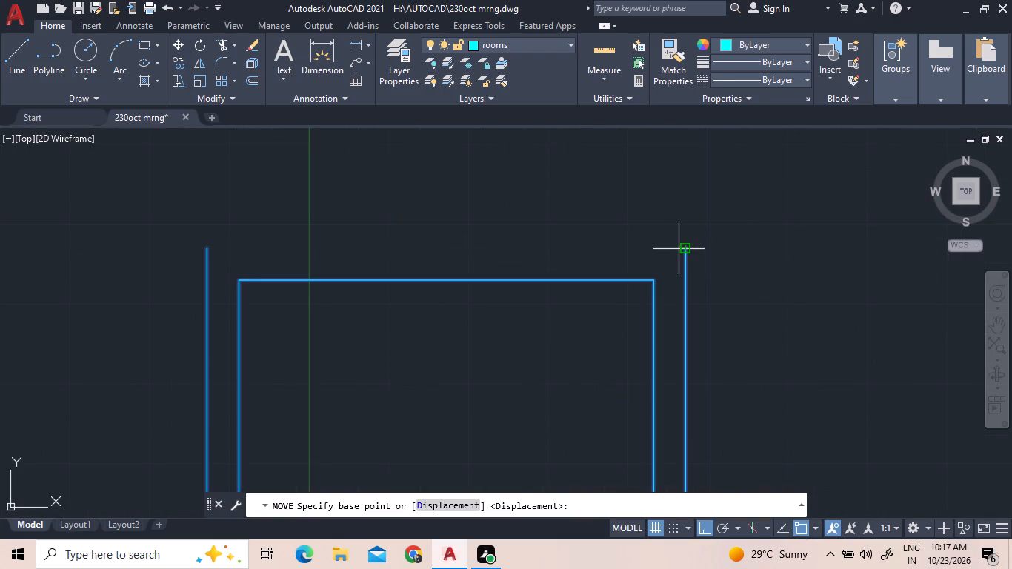
{"action": "left_click", "coordinate": [689, 246]}
{"action": "scroll", "coordinate": [696, 236], "scroll_direction": "down", "scroll_amount": 5}
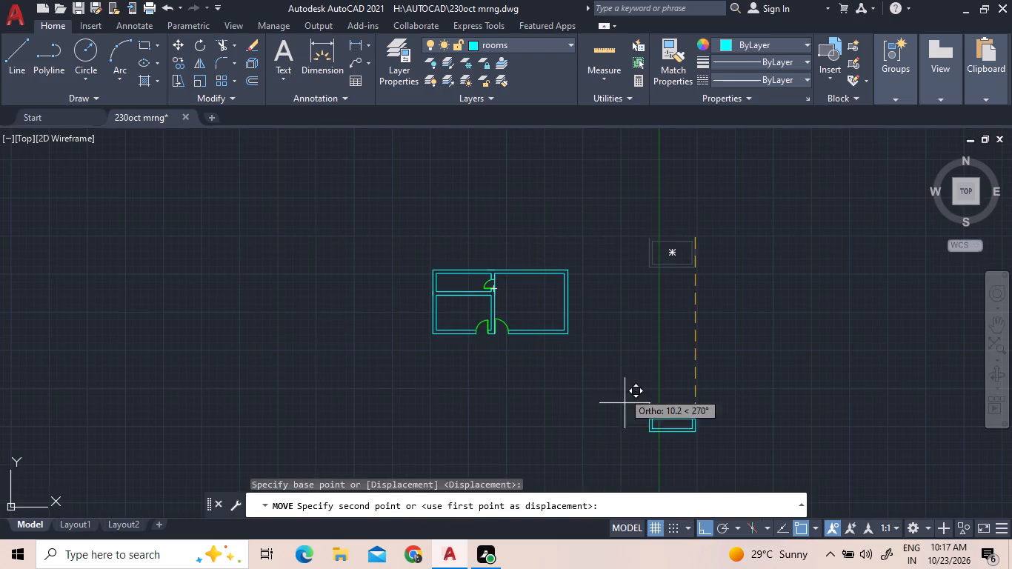
{"action": "key", "text": "F8"}
{"action": "scroll", "coordinate": [567, 331], "scroll_direction": "up", "scroll_amount": 4}
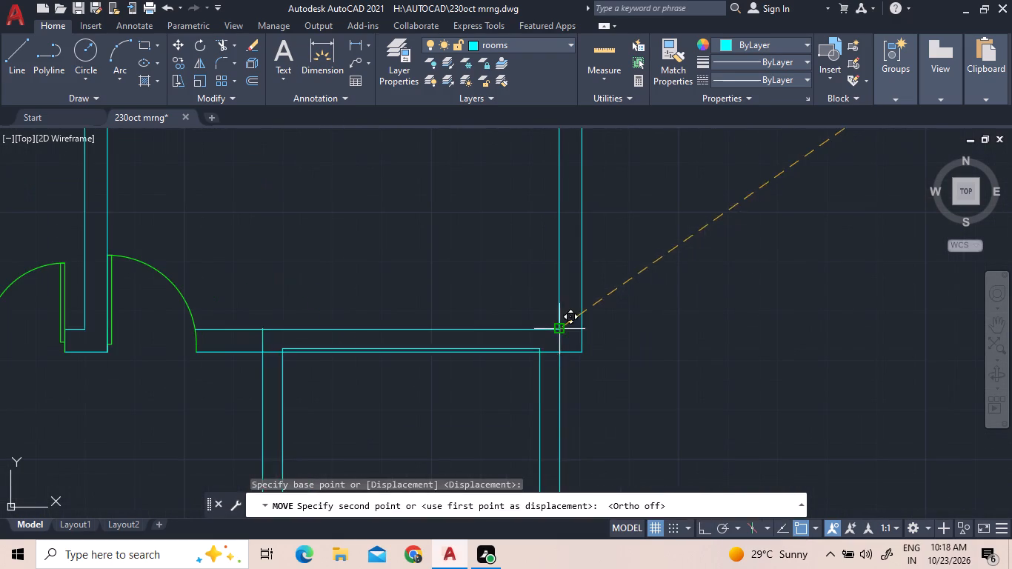
{"action": "scroll", "coordinate": [586, 336], "scroll_direction": "up", "scroll_amount": 4}
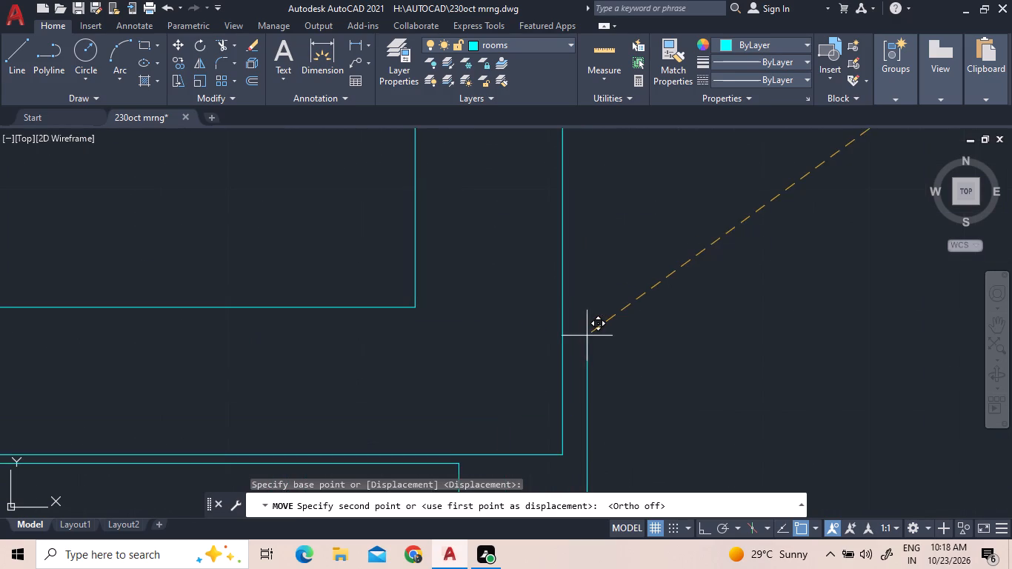
{"action": "left_click", "coordinate": [416, 303]}
Move the small room horizontally to the right so its outer right wall aligns with the large room's outer right wall.
{"action": "scroll", "coordinate": [447, 295], "scroll_direction": "down", "scroll_amount": 5}
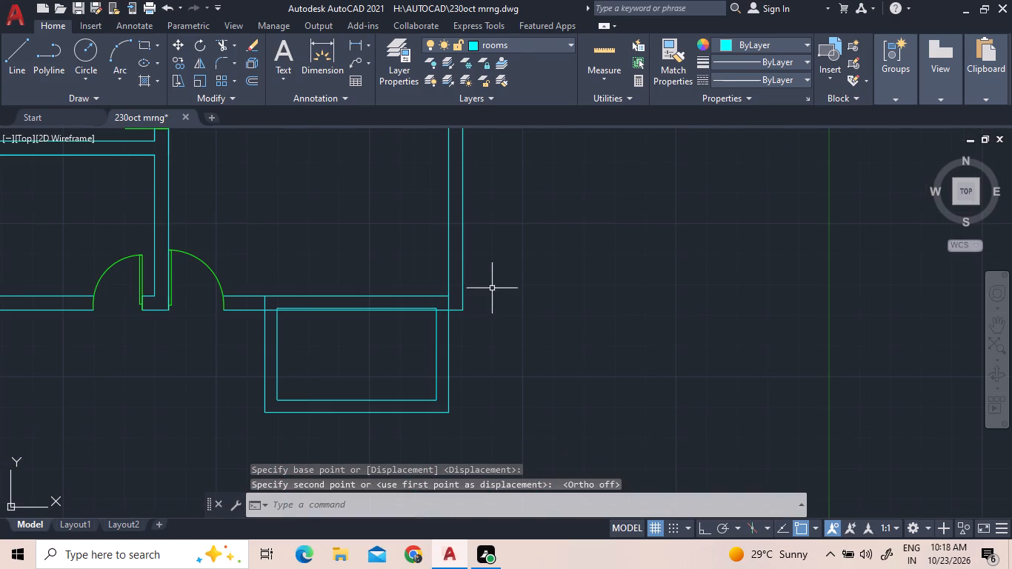
{"action": "left_click", "coordinate": [473, 341]}
{"action": "left_click", "coordinate": [214, 356]}
{"action": "right_click", "coordinate": [378, 252]}
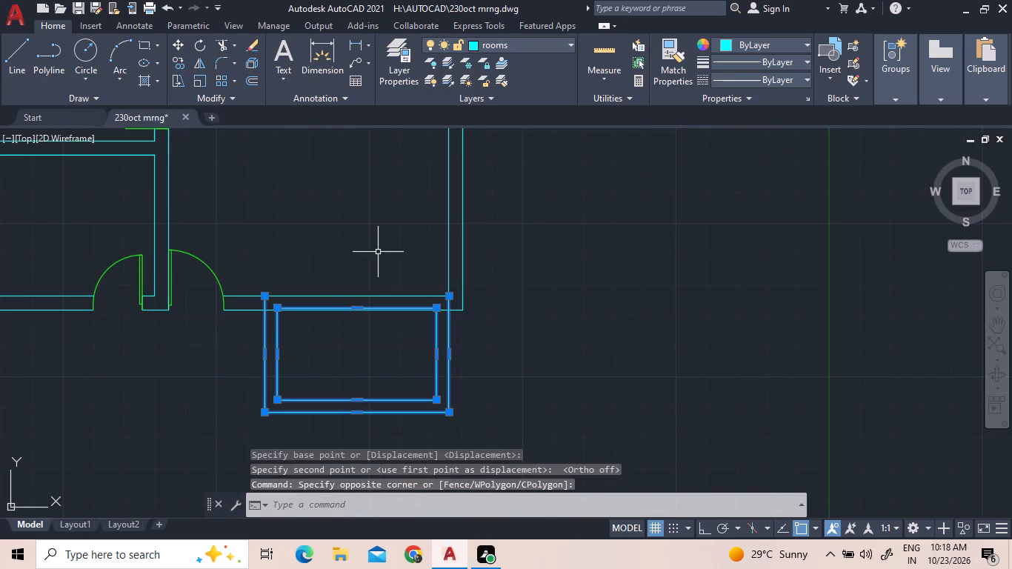
{"action": "left_click", "coordinate": [416, 310]}
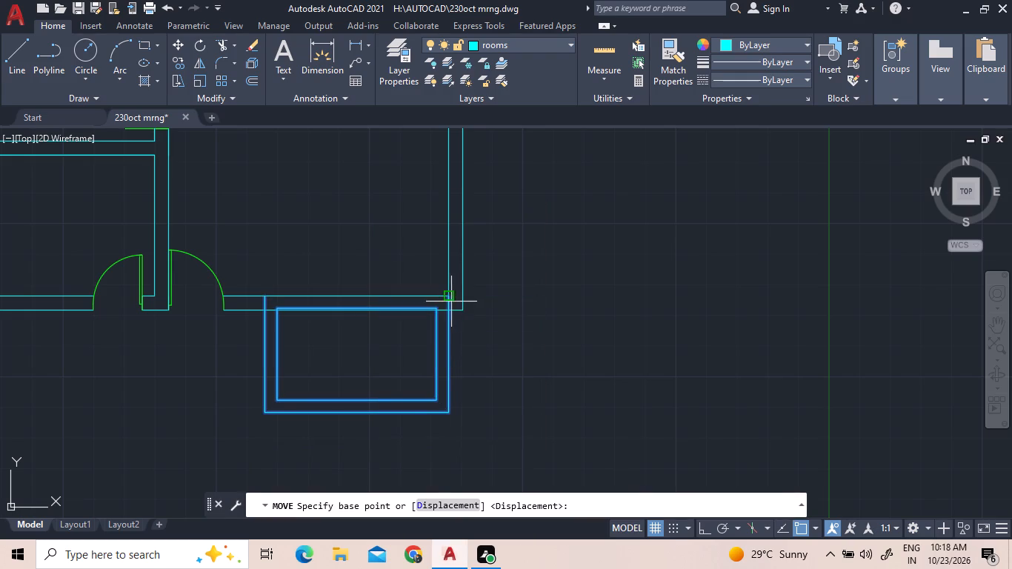
{"action": "scroll", "coordinate": [454, 302], "scroll_direction": "up", "scroll_amount": 3}
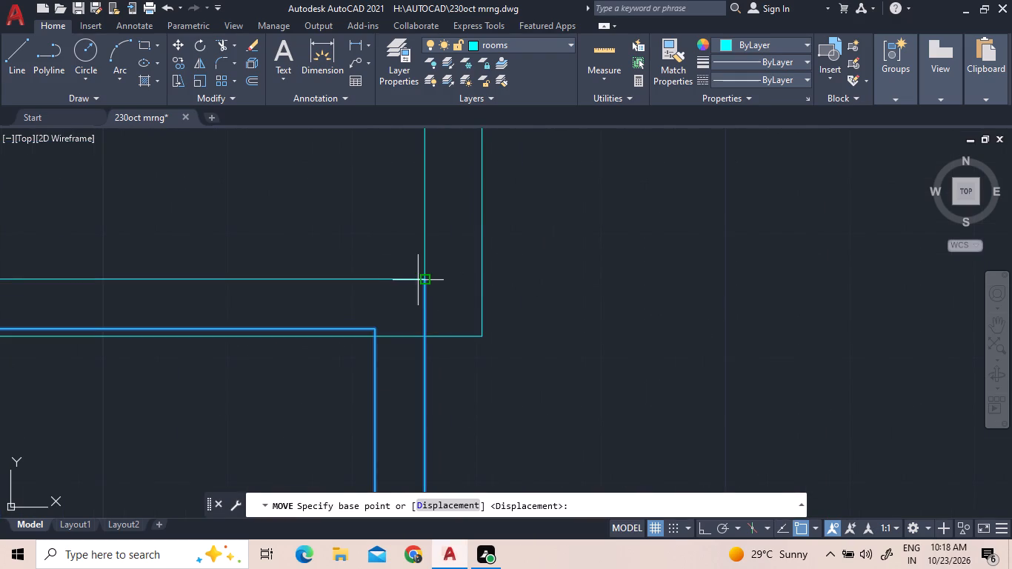
{"action": "left_click", "coordinate": [425, 279]}
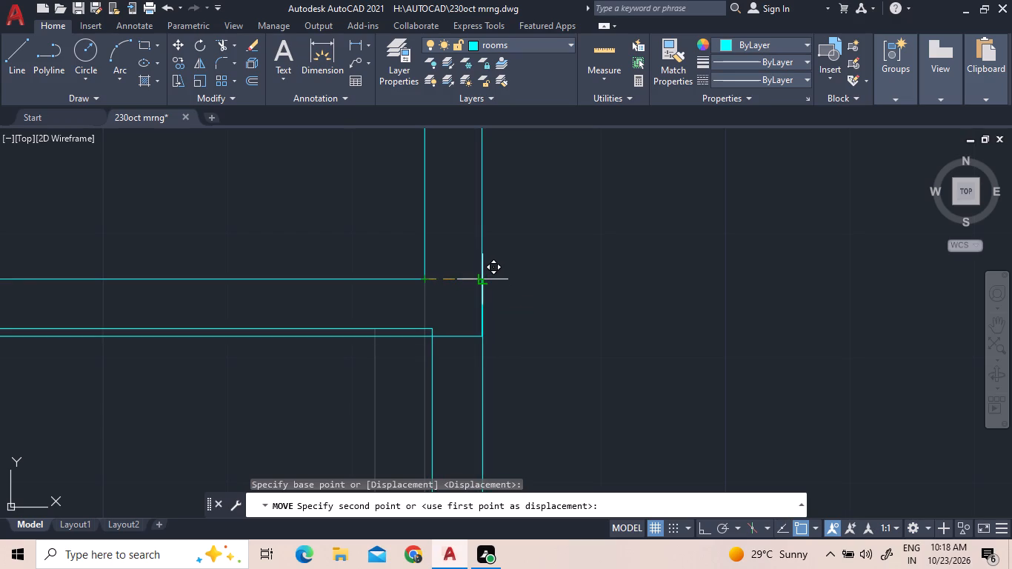
{"action": "left_click", "coordinate": [481, 276]}
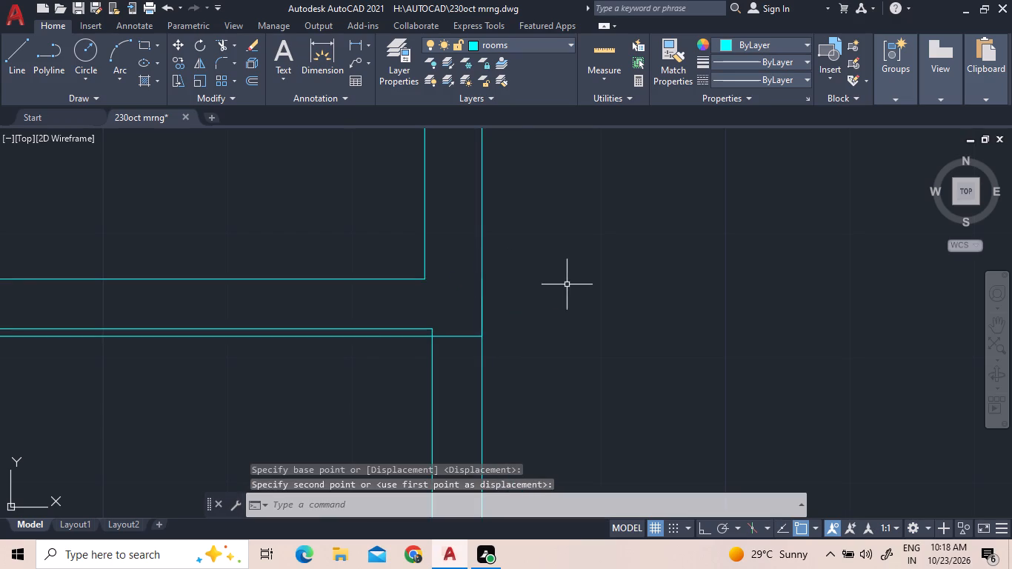
Move the small room's inner rectangle straight down so its top edge lies on the large room's outer bottom wall line.
{"action": "scroll", "coordinate": [568, 295], "scroll_direction": "down", "scroll_amount": 3}
{"action": "scroll", "coordinate": [456, 284], "scroll_direction": "up", "scroll_amount": 1}
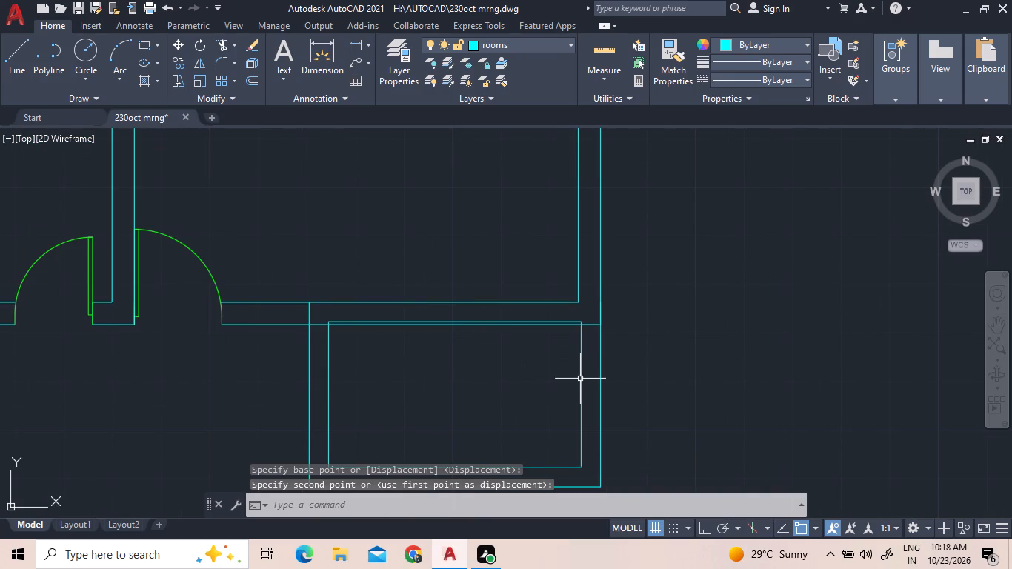
{"action": "left_click", "coordinate": [589, 383]}
{"action": "left_click", "coordinate": [500, 370]}
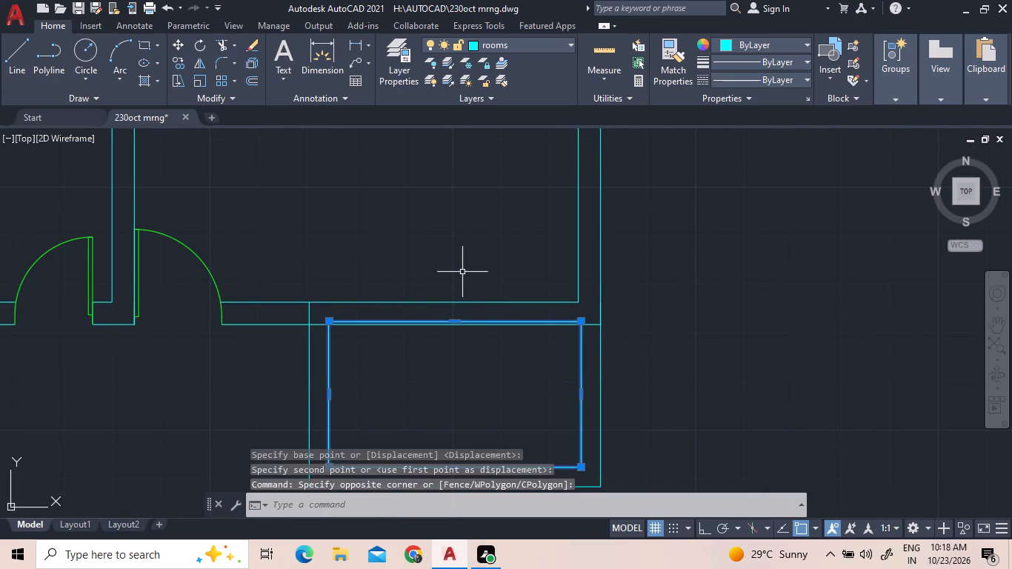
{"action": "right_click", "coordinate": [462, 272]}
{"action": "left_click", "coordinate": [516, 288]}
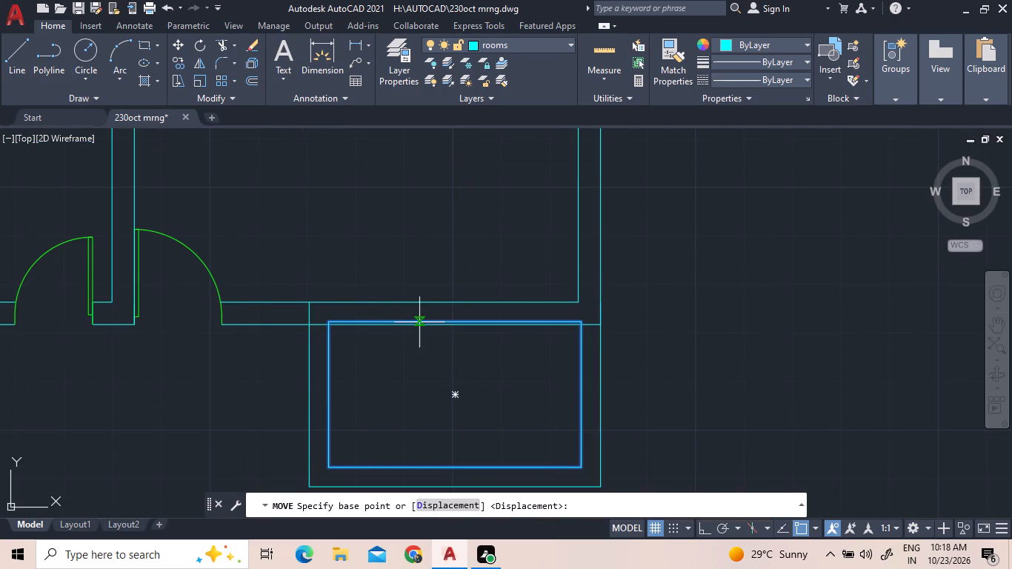
{"action": "scroll", "coordinate": [389, 316], "scroll_direction": "up", "scroll_amount": 1}
{"action": "left_click", "coordinate": [291, 324]}
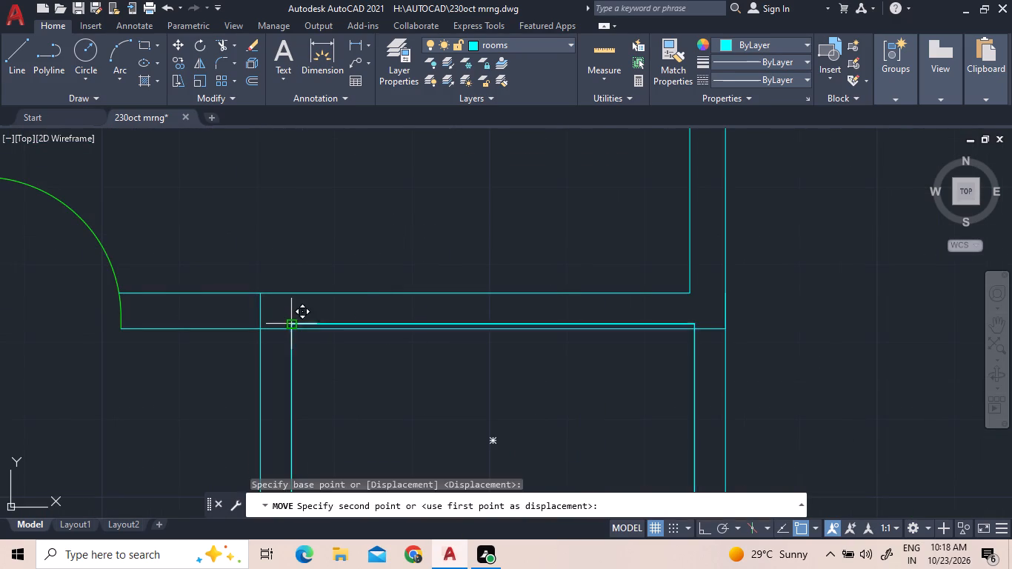
{"action": "scroll", "coordinate": [281, 332], "scroll_direction": "up", "scroll_amount": 4}
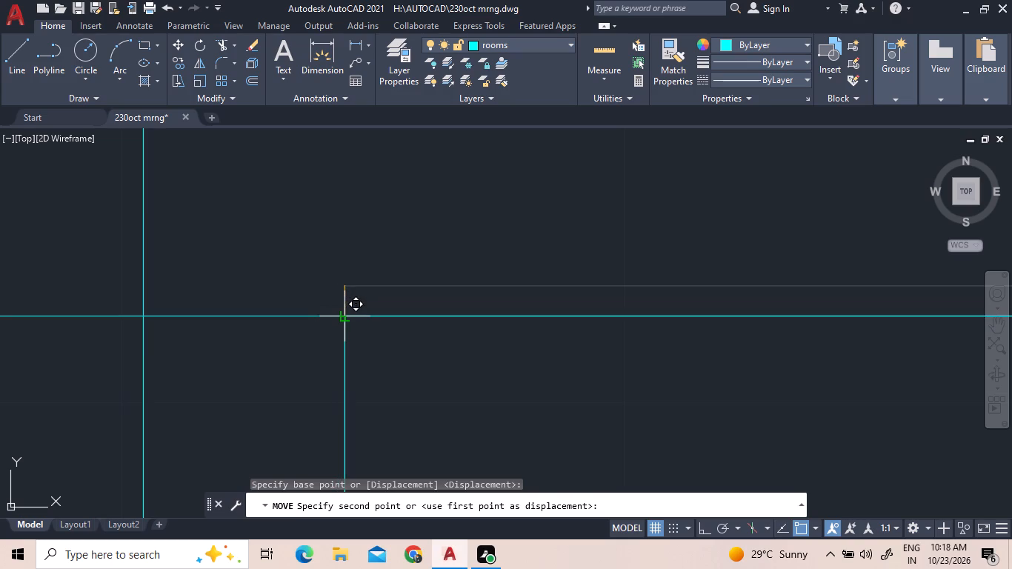
{"action": "left_click", "coordinate": [342, 319]}
Check the small room's dimensions and wall thickness with the Quick measure tool.
{"action": "scroll", "coordinate": [347, 319], "scroll_direction": "down", "scroll_amount": 5}
{"action": "scroll", "coordinate": [439, 296], "scroll_direction": "down", "scroll_amount": 2}
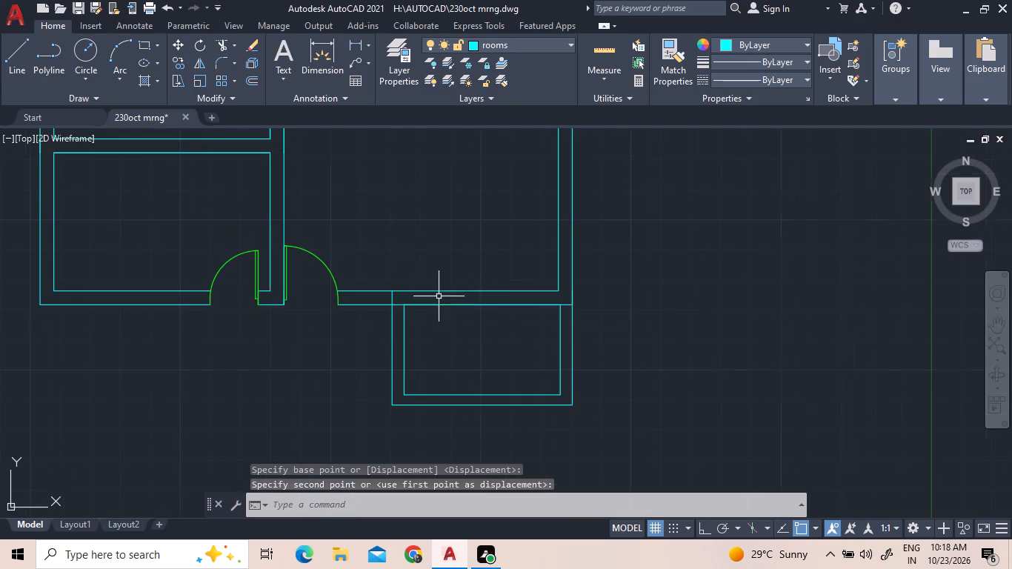
{"action": "middle_click_drag", "start_coordinate": [527, 447], "coordinate": [524, 401]}
{"action": "scroll", "coordinate": [524, 401], "scroll_direction": "up", "scroll_amount": 1}
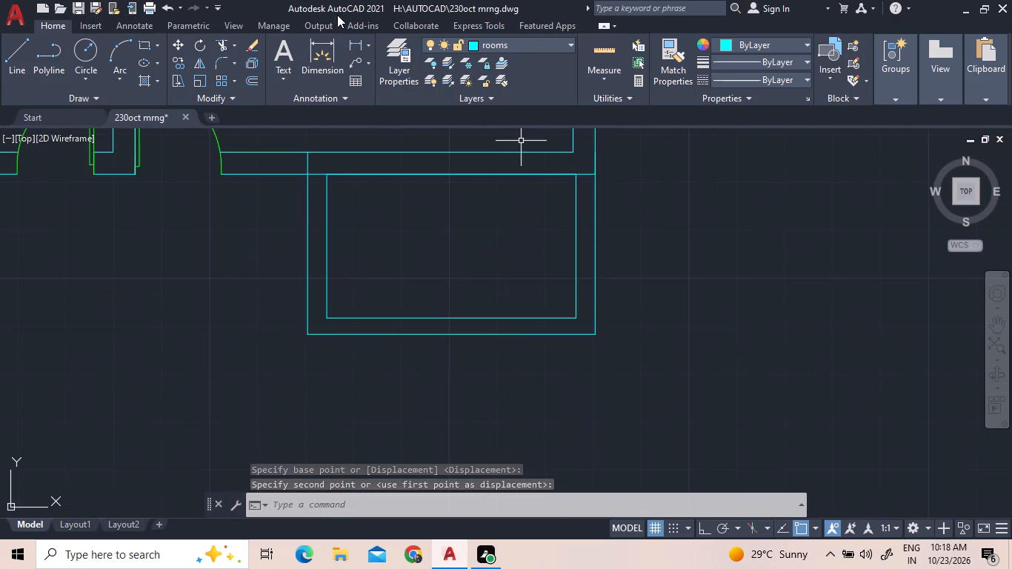
{"action": "left_click", "coordinate": [611, 53]}
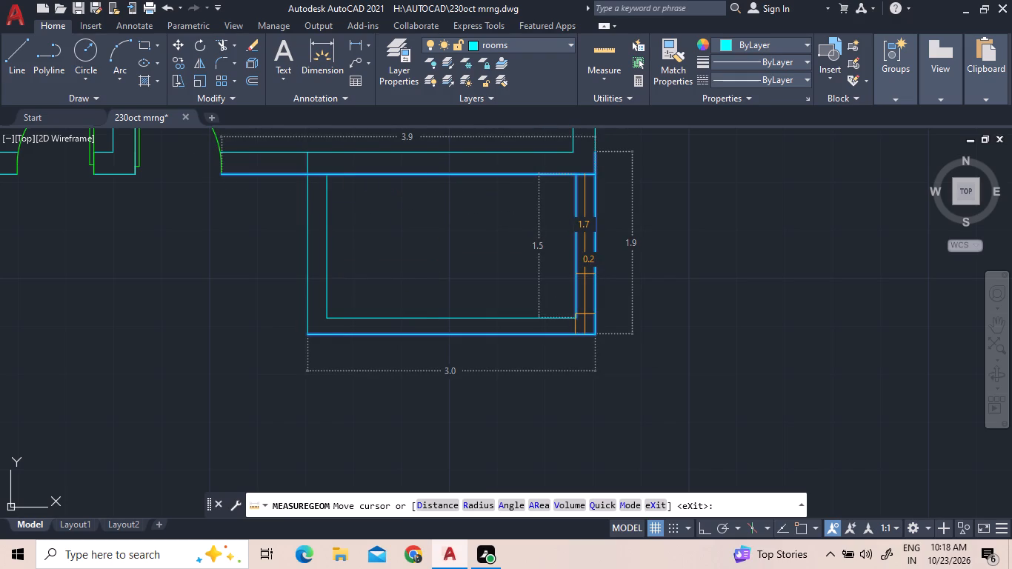
{"action": "key", "text": "Escape"}
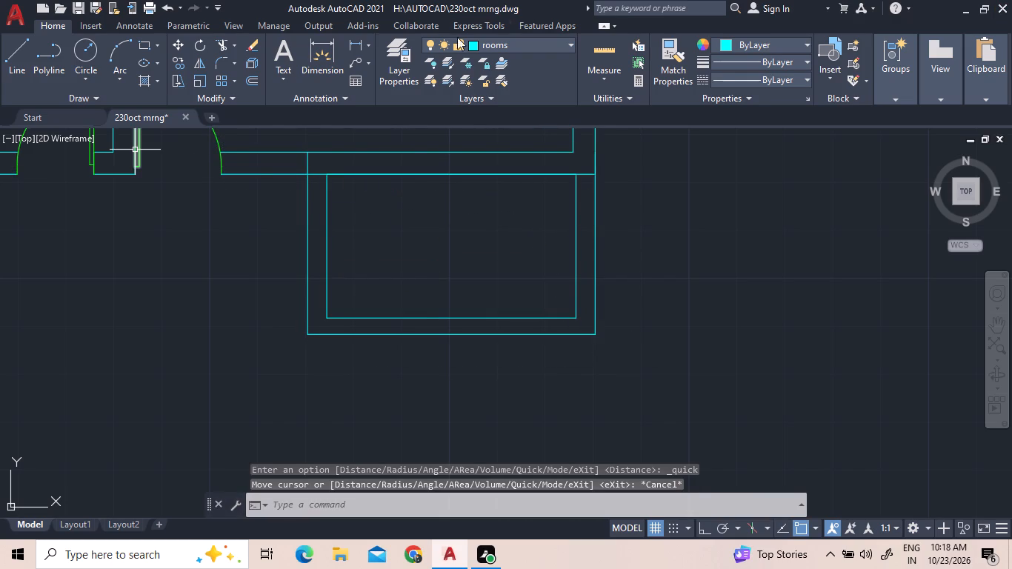
Trim the large room's bottom wall line where it crosses the small room's left and right walls.
{"action": "left_click", "coordinate": [219, 42]}
{"action": "left_click", "coordinate": [319, 175]}
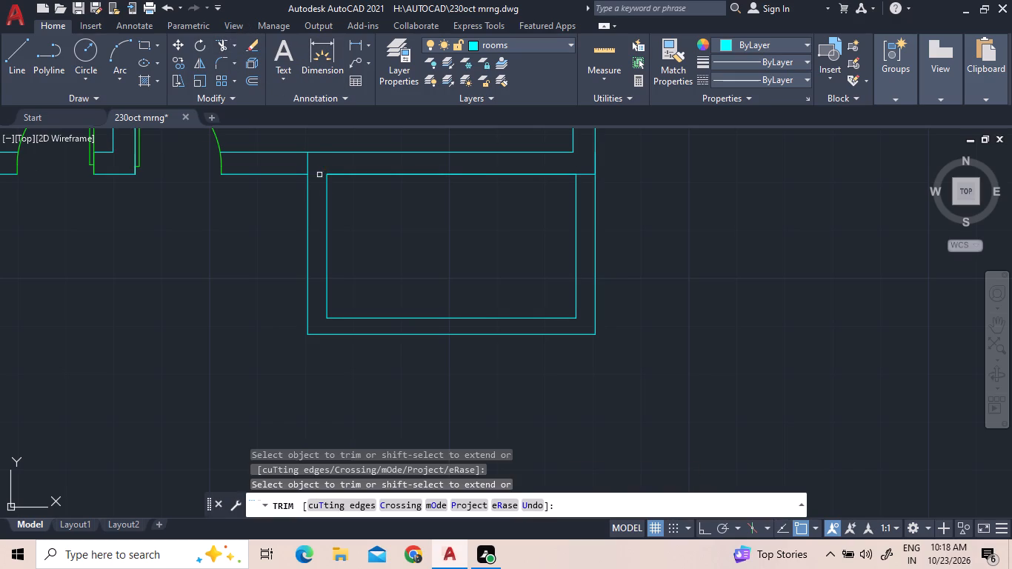
{"action": "left_click", "coordinate": [588, 176]}
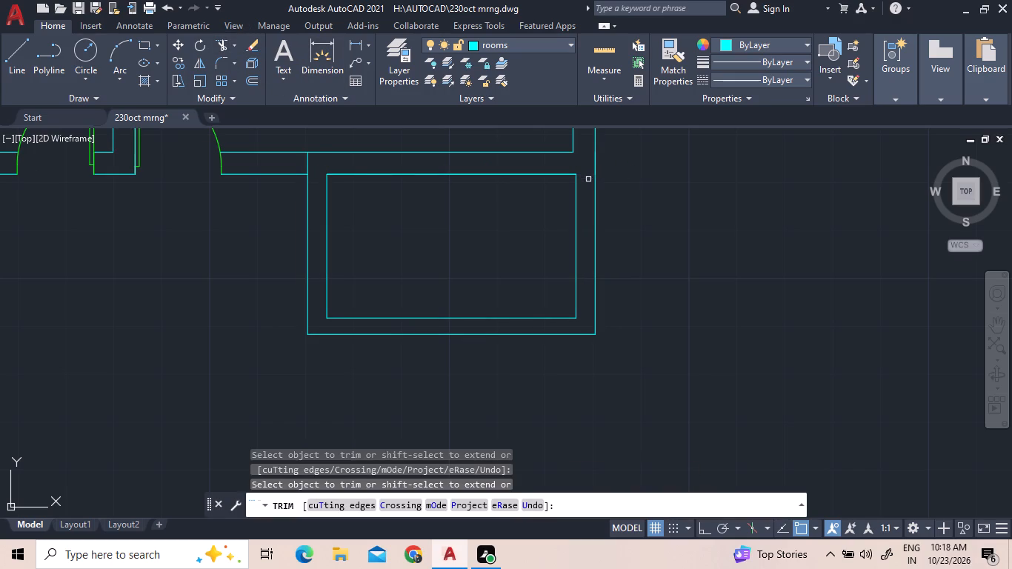
{"action": "right_click", "coordinate": [662, 236]}
{"action": "left_click", "coordinate": [670, 245]}
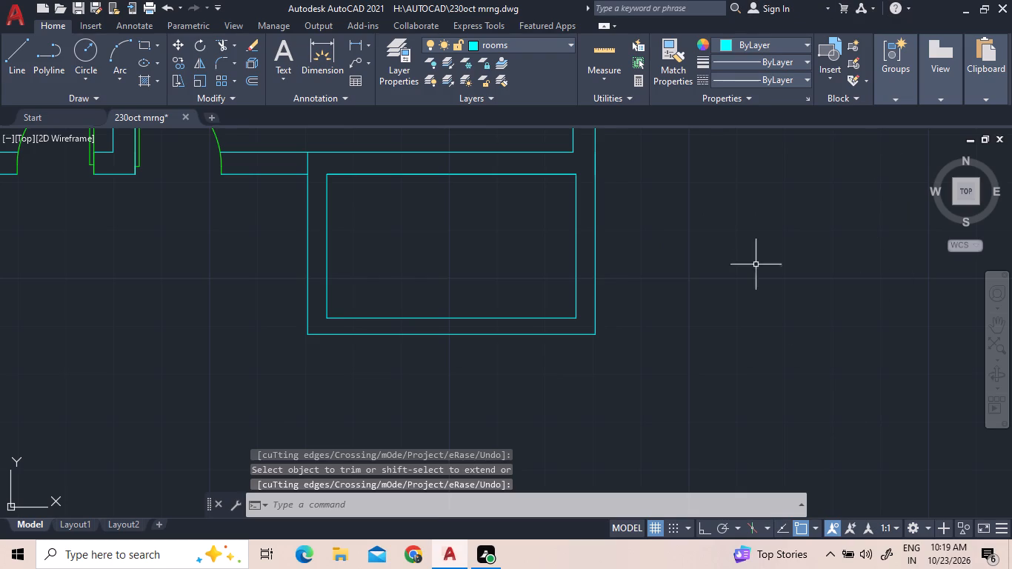
{"action": "scroll", "coordinate": [802, 339], "scroll_direction": "down", "scroll_amount": 1}
{"action": "middle_click_drag", "start_coordinate": [802, 310], "coordinate": [765, 319]}
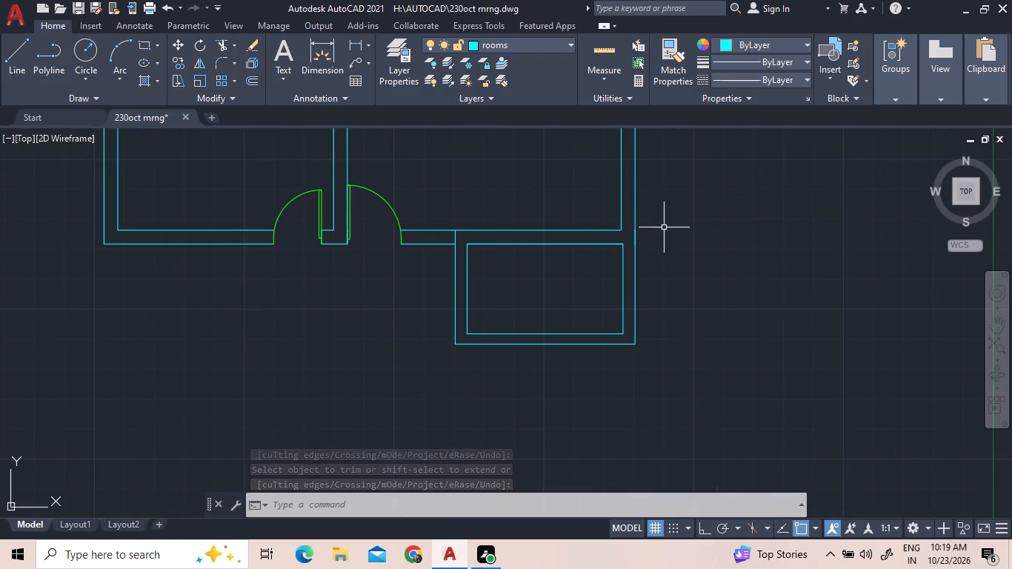
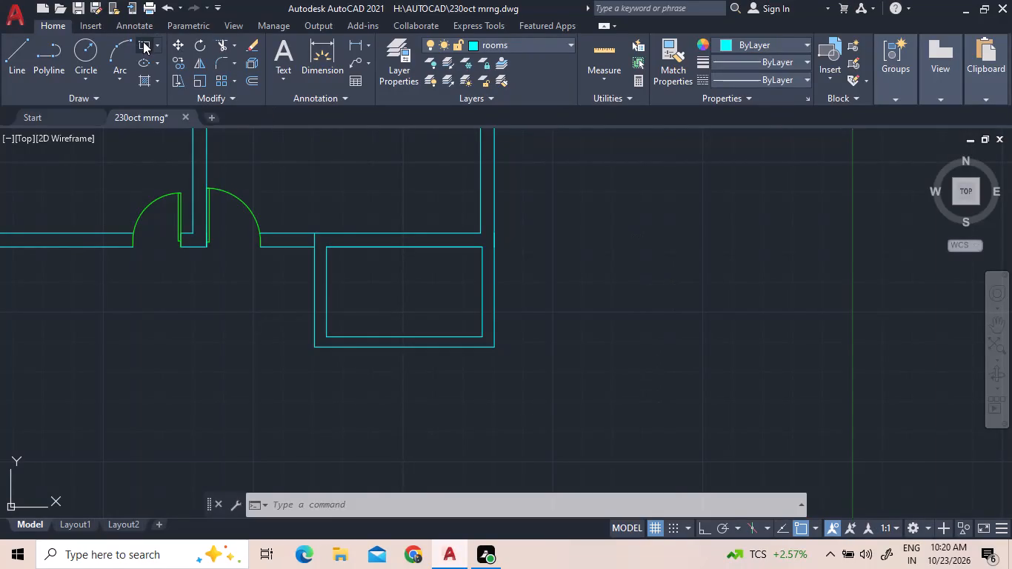
Draw a 4.80 by 4.0 rectangle in the empty space to the right of the small room.
{"action": "left_click", "coordinate": [610, 244]}
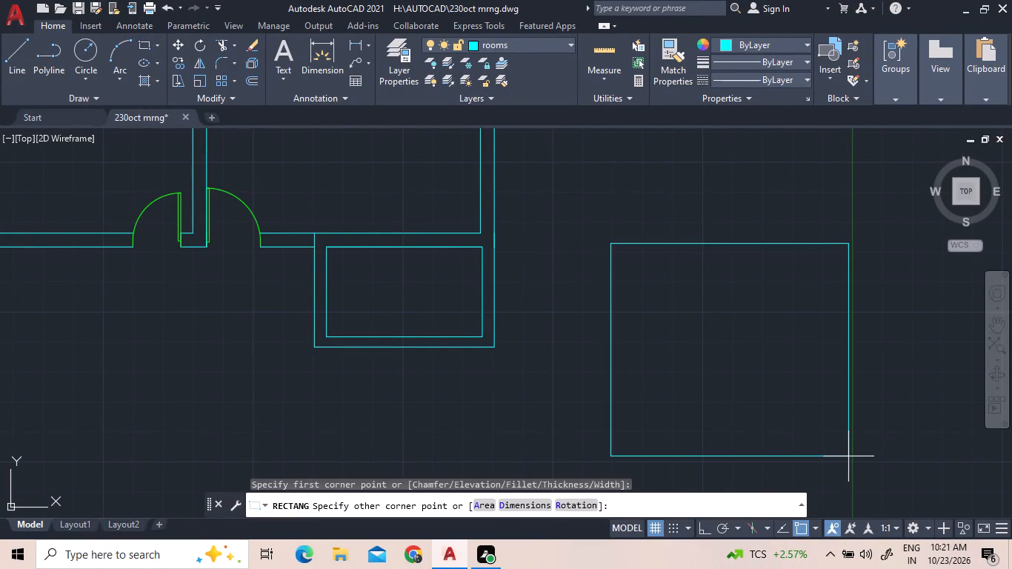
{"action": "type", "text": "d"}
{"action": "key", "text": "space"}
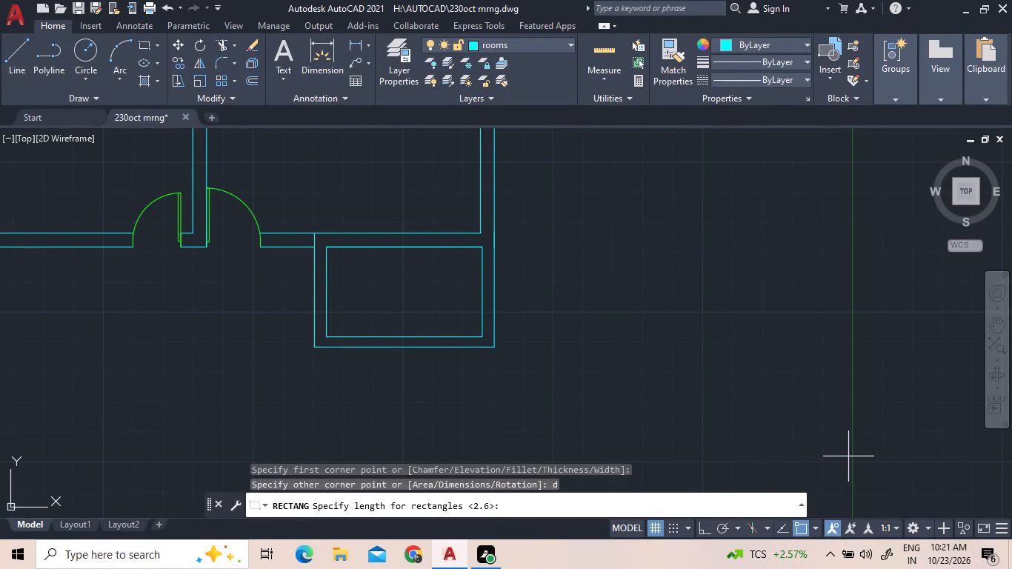
{"action": "type", "text": "4.80"}
{"action": "key", "text": "Return"}
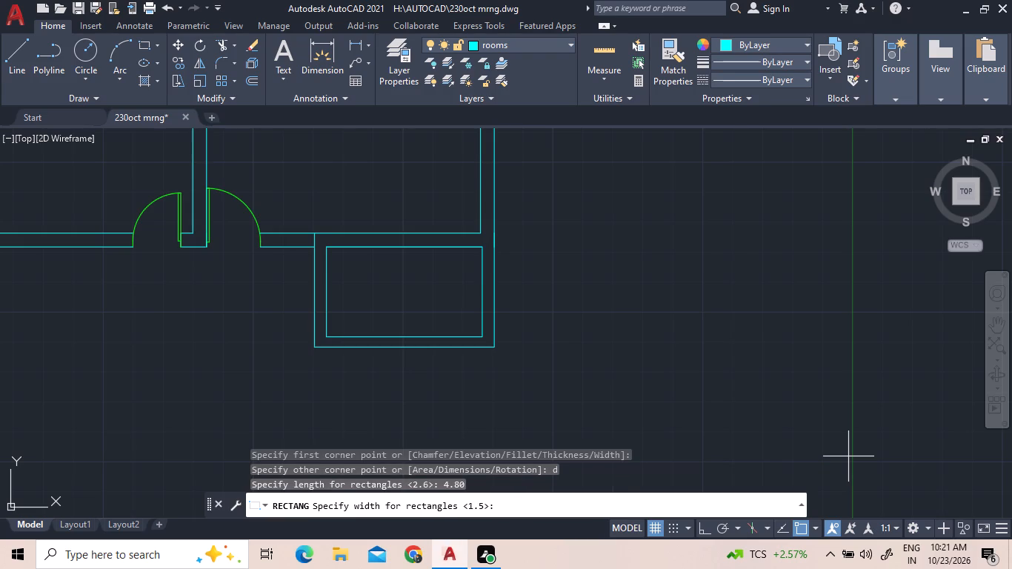
{"action": "type", "text": "4.0"}
{"action": "key", "text": "Return"}
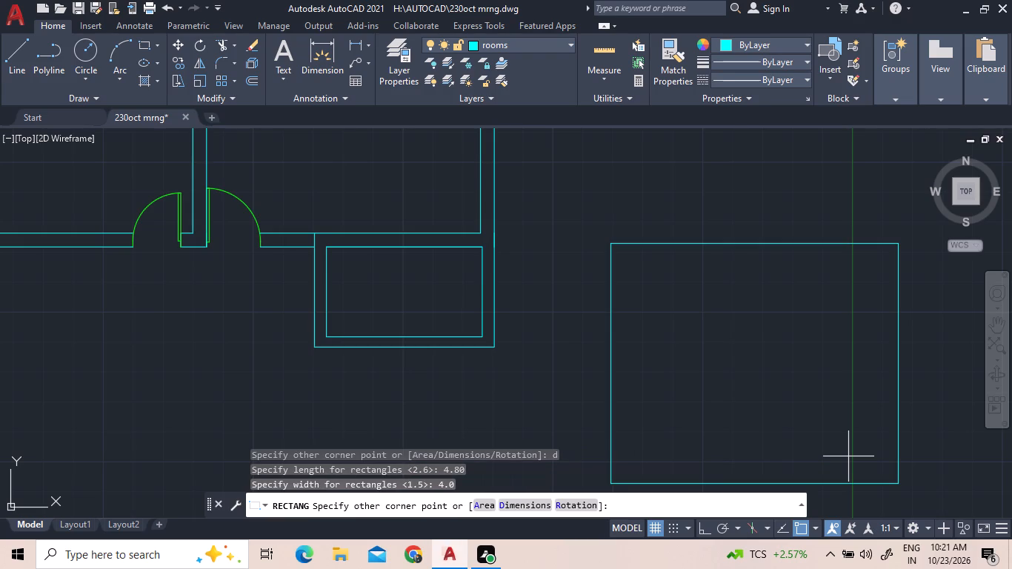
{"action": "left_click", "coordinate": [801, 339]}
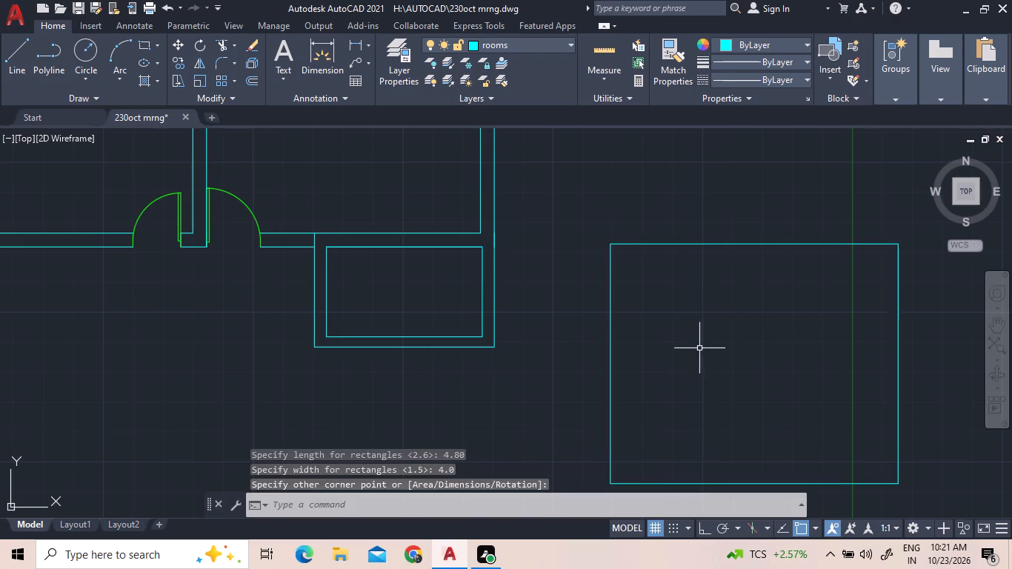
Offset the new rectangle outward by 0.23 to form the wall thickness.
{"action": "left_click", "coordinate": [698, 348]}
{"action": "left_click", "coordinate": [621, 236]}
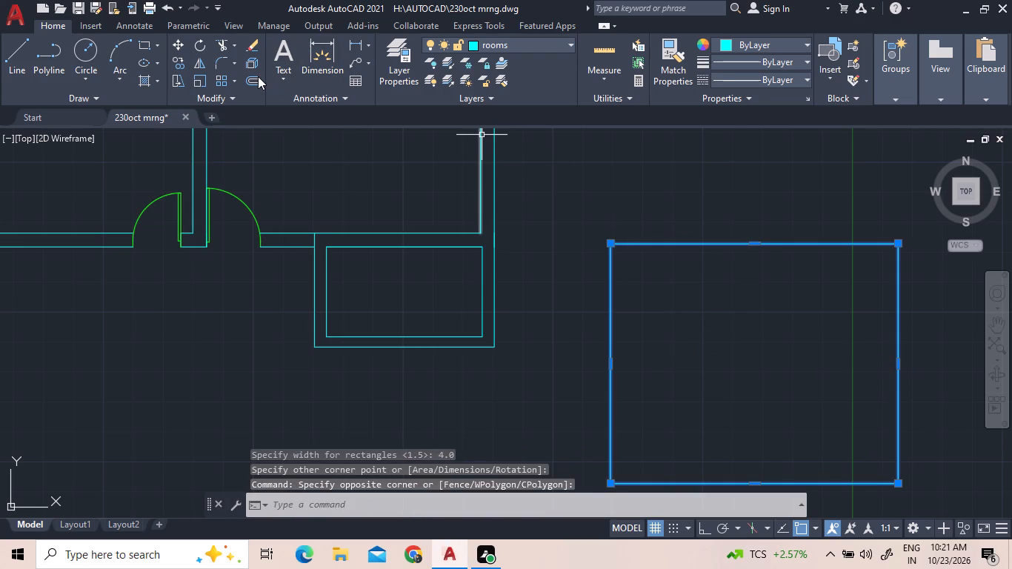
{"action": "left_click", "coordinate": [258, 76]}
{"action": "key", "text": "0"}
{"action": "type", "text": ".23"}
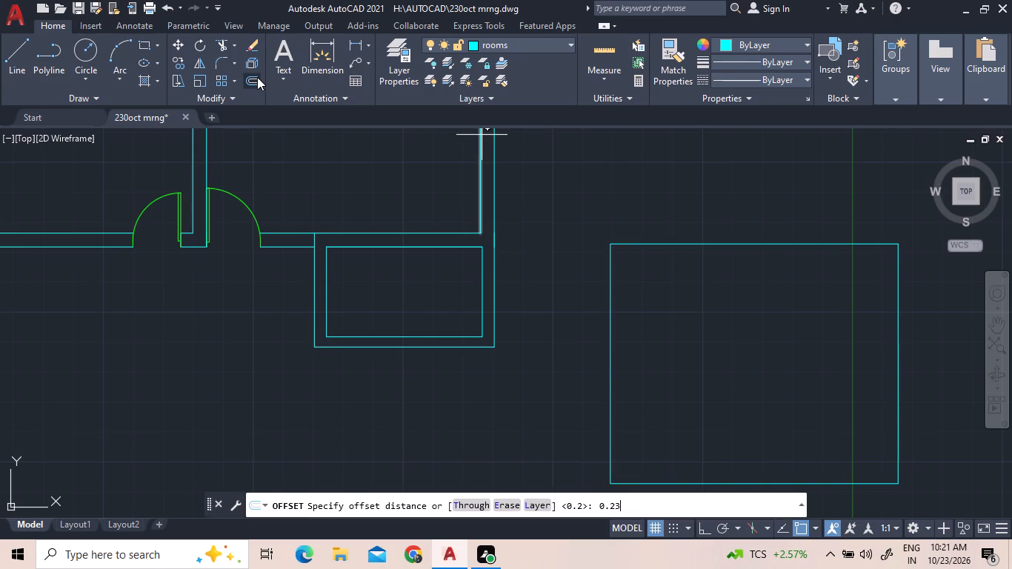
{"action": "key", "text": "Return"}
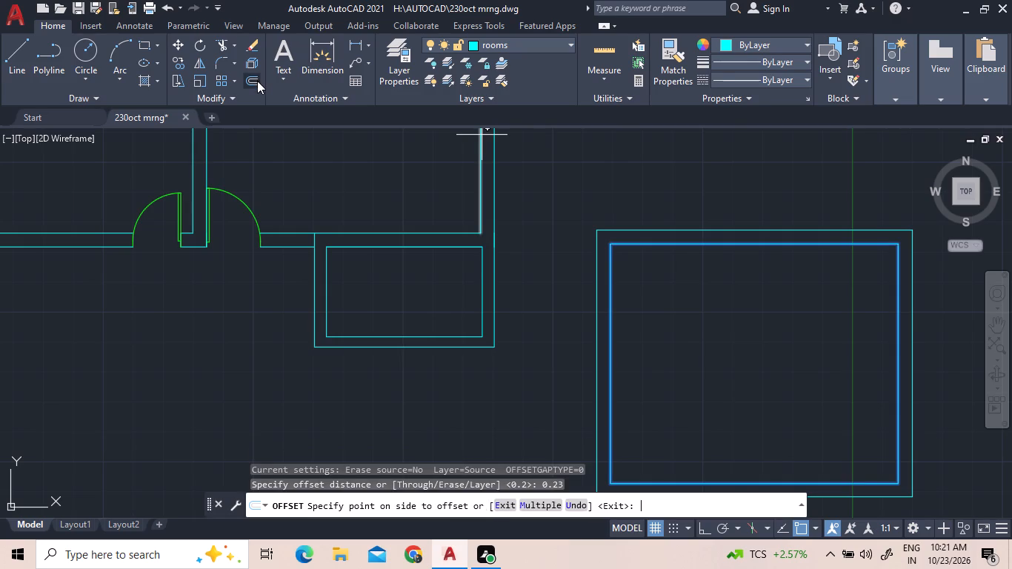
{"action": "left_click", "coordinate": [582, 198]}
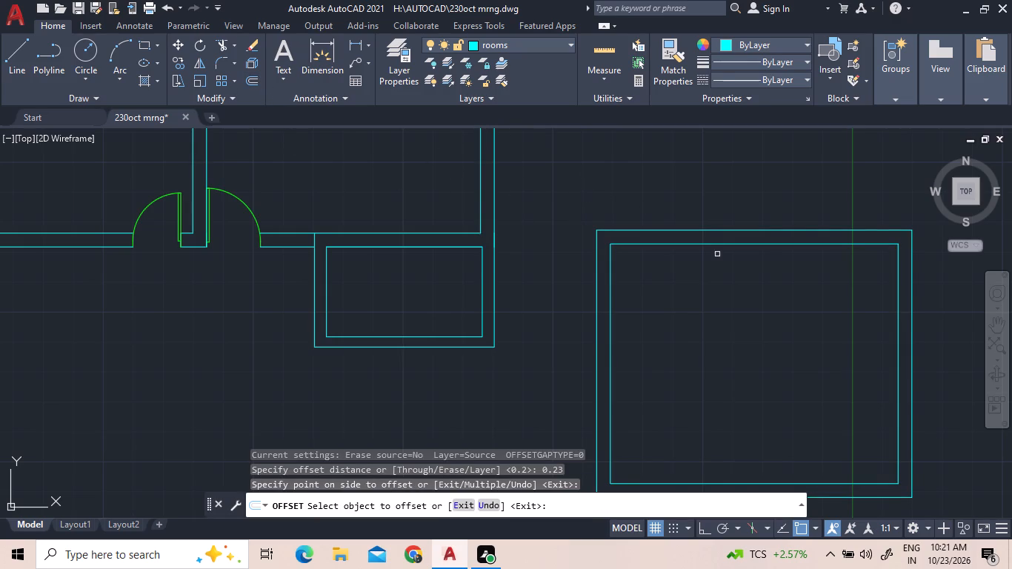
{"action": "right_click", "coordinate": [713, 259]}
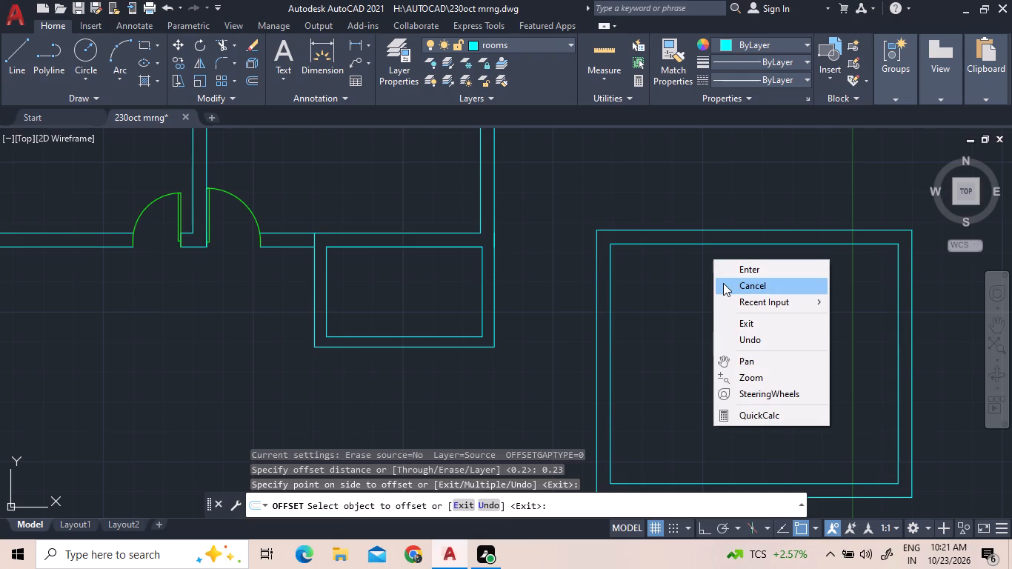
{"action": "left_click", "coordinate": [723, 283]}
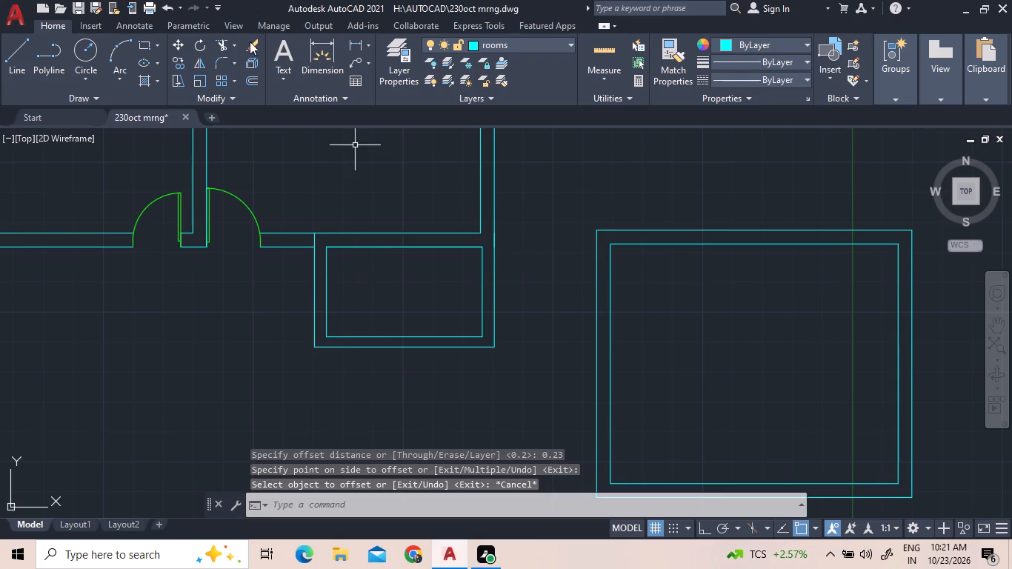
Explode the new room's inner and outer rectangles into separate lines.
{"action": "left_click", "coordinate": [868, 282]}
{"action": "left_click", "coordinate": [753, 208]}
{"action": "right_click", "coordinate": [753, 208]}
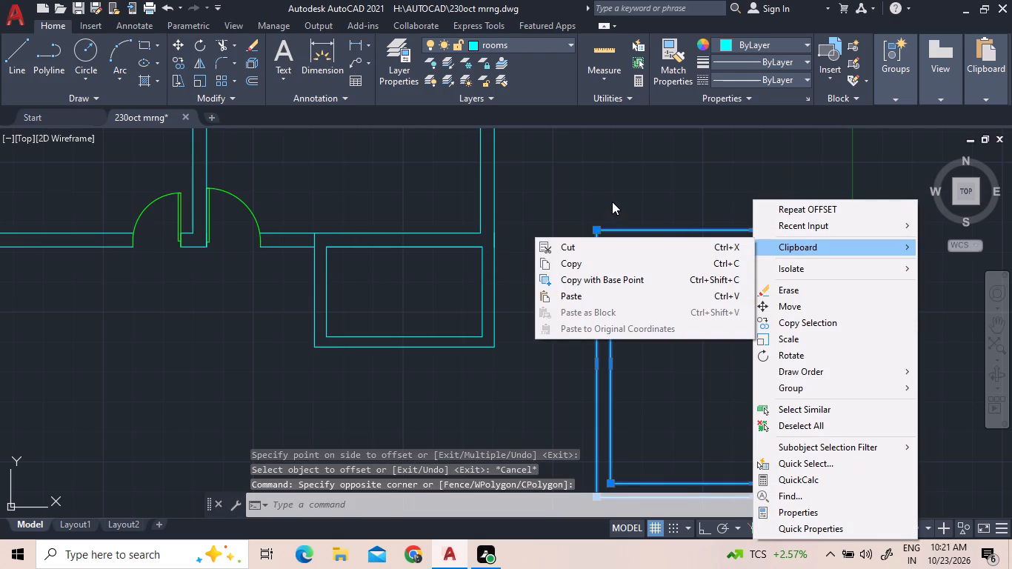
{"action": "type", "text": "x"}
{"action": "key", "text": "space"}
{"action": "left_click", "coordinate": [670, 149]}
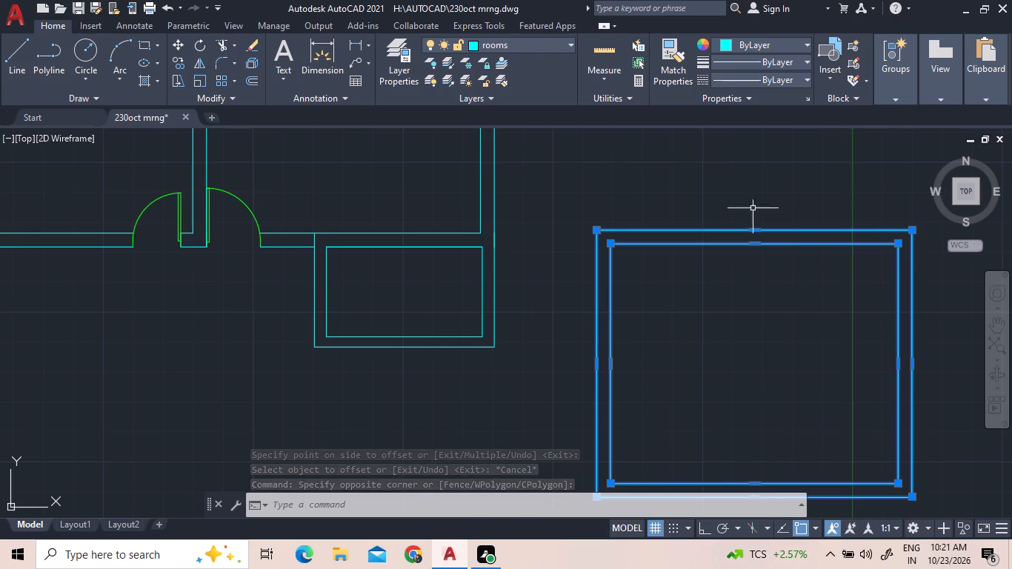
{"action": "type", "text": "x"}
{"action": "key", "text": "space"}
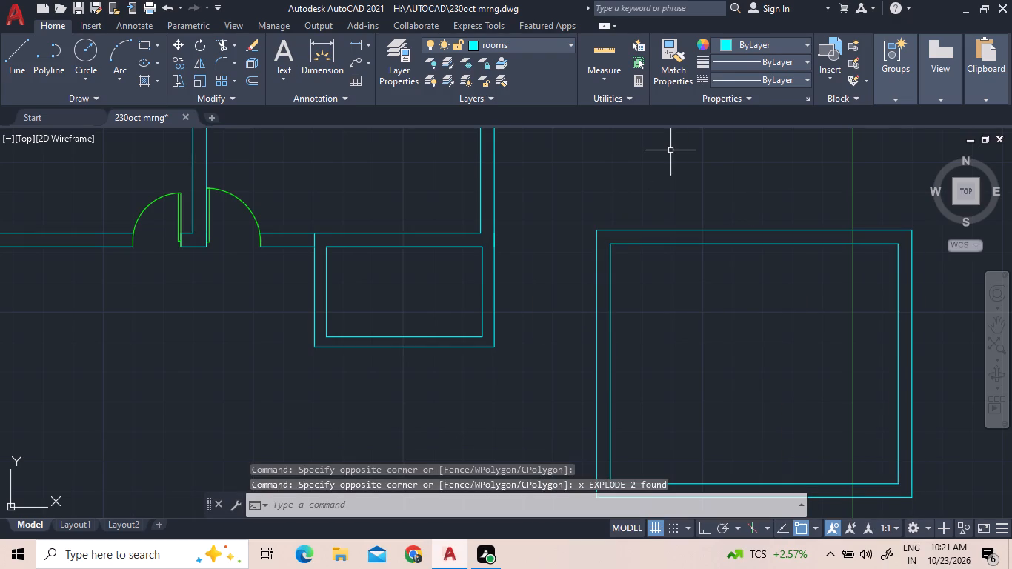
Delete the top line of the new room's outer rectangle.
{"action": "left_click", "coordinate": [706, 323]}
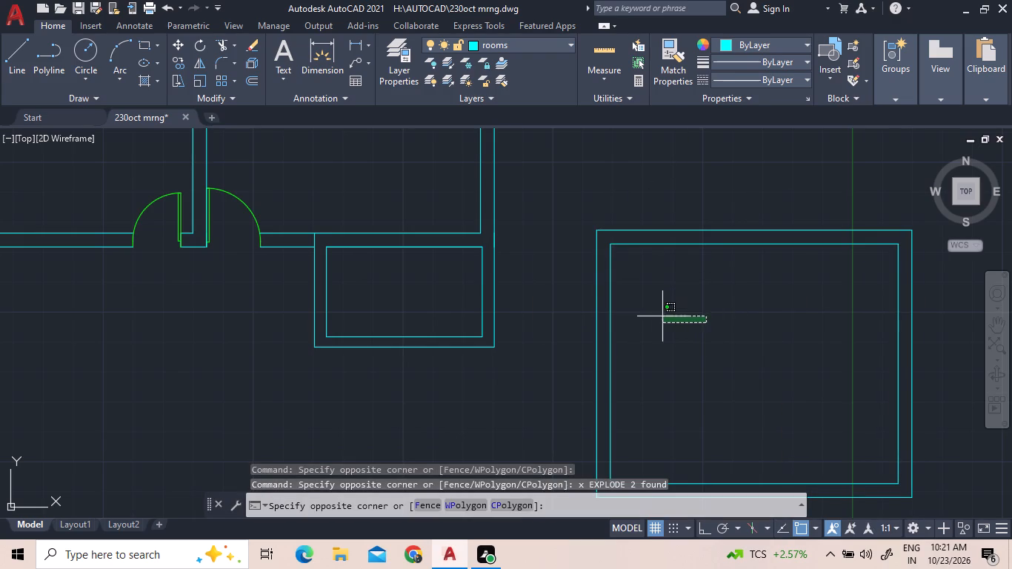
{"action": "left_click", "coordinate": [664, 319]}
{"action": "left_click", "coordinate": [647, 231]}
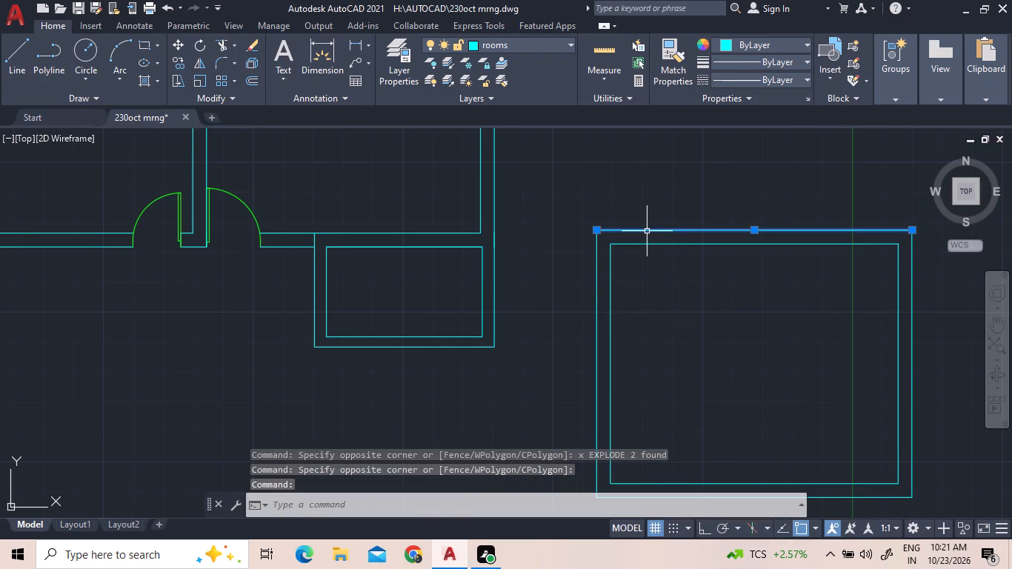
{"action": "key", "text": "Delete"}
{"action": "left_click", "coordinate": [642, 292]}
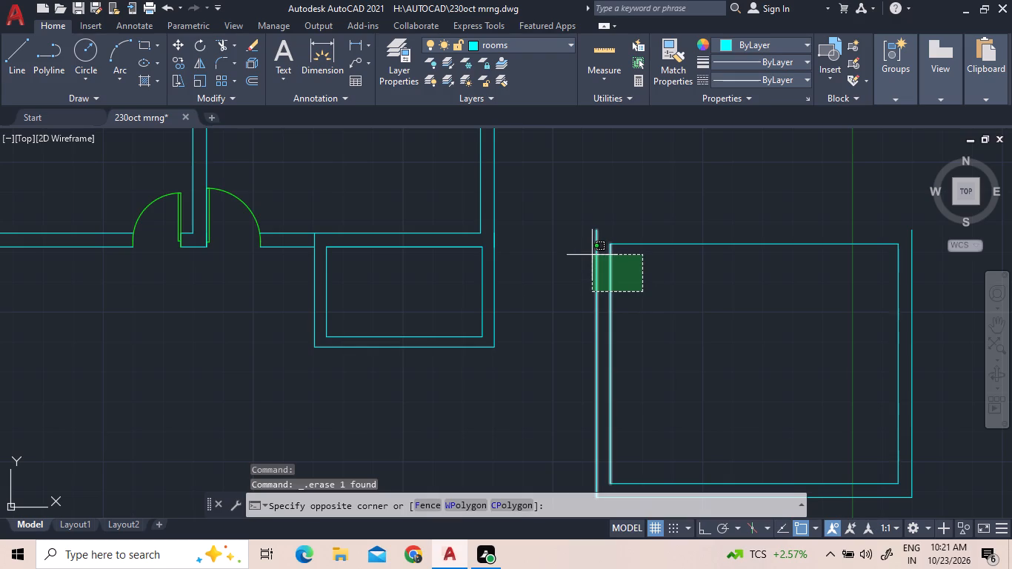
{"action": "left_click", "coordinate": [710, 298]}
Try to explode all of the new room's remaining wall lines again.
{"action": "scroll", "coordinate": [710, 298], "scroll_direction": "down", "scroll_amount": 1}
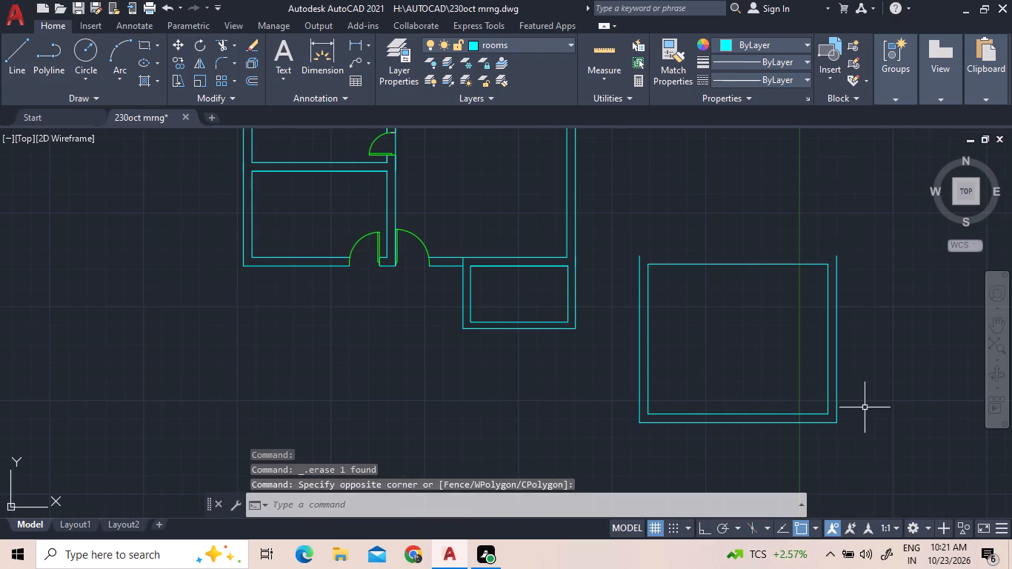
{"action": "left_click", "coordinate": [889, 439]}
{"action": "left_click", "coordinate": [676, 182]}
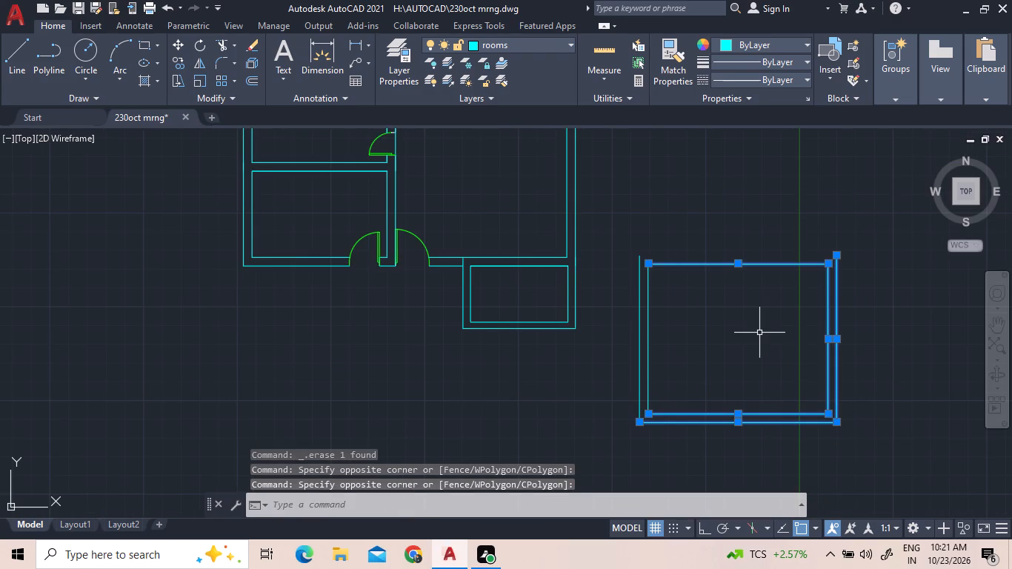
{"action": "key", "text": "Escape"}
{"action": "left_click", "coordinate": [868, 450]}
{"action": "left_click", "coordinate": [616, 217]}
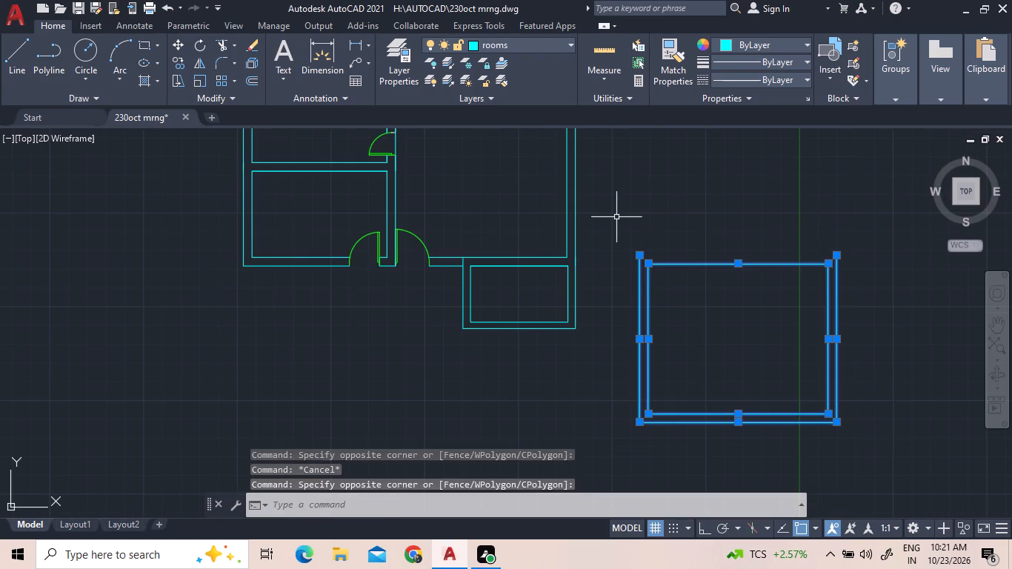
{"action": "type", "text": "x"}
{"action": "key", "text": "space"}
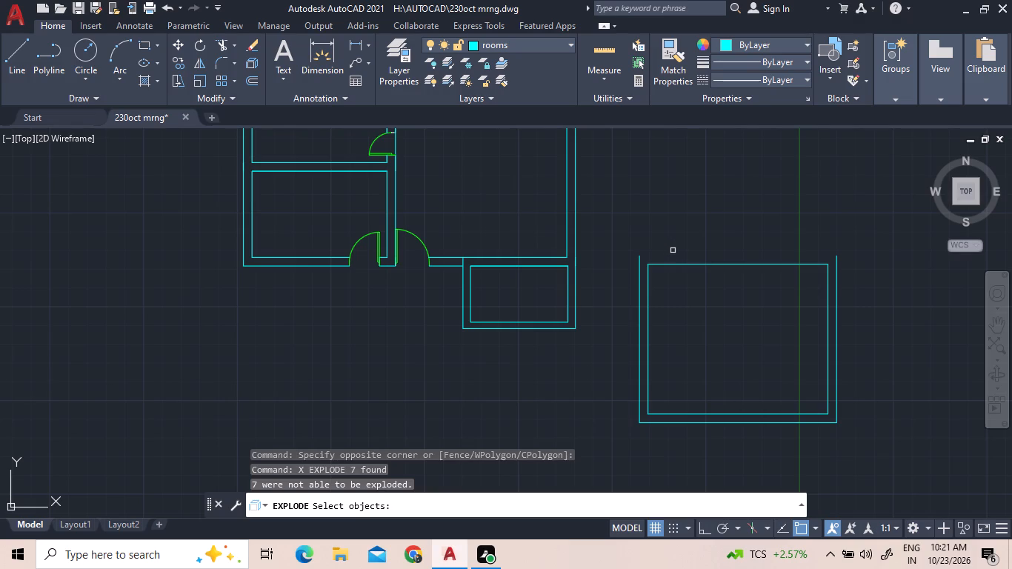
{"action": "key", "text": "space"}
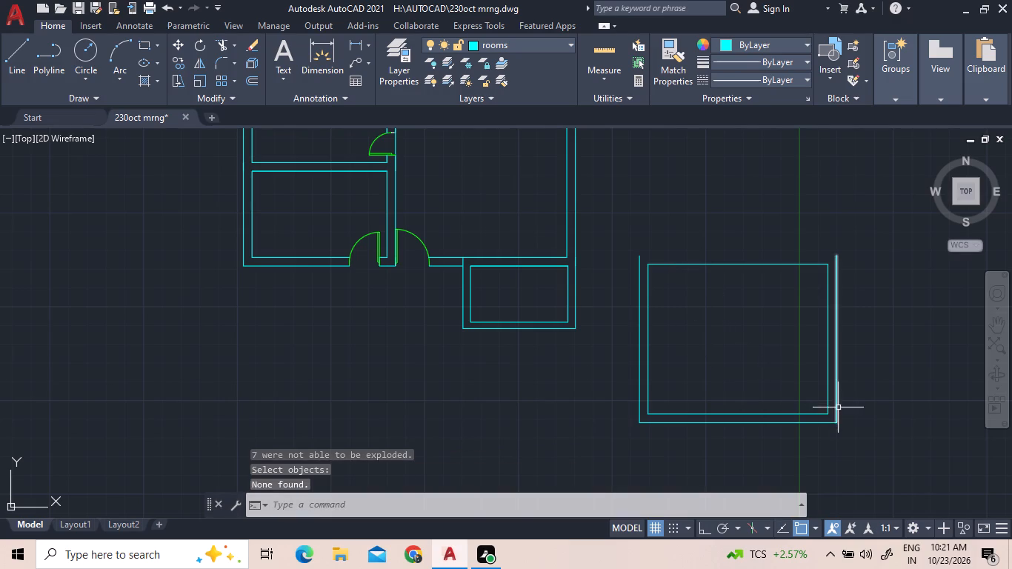
Join the new room's inner and outer wall lines into polylines.
{"action": "left_click", "coordinate": [852, 427]}
{"action": "left_click", "coordinate": [614, 195]}
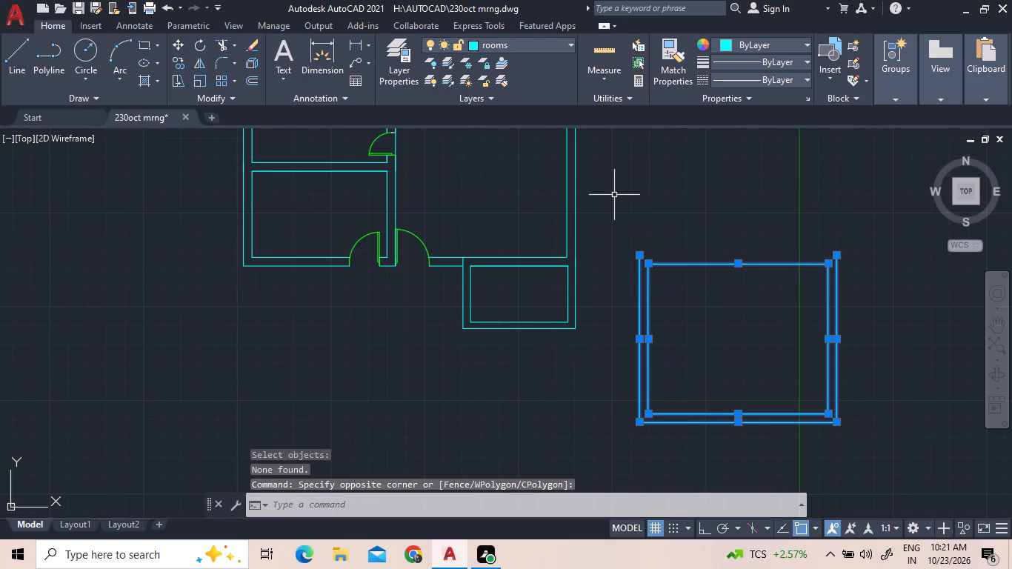
{"action": "key", "text": "j"}
{"action": "key", "text": "space"}
{"action": "right_click", "coordinate": [643, 211]}
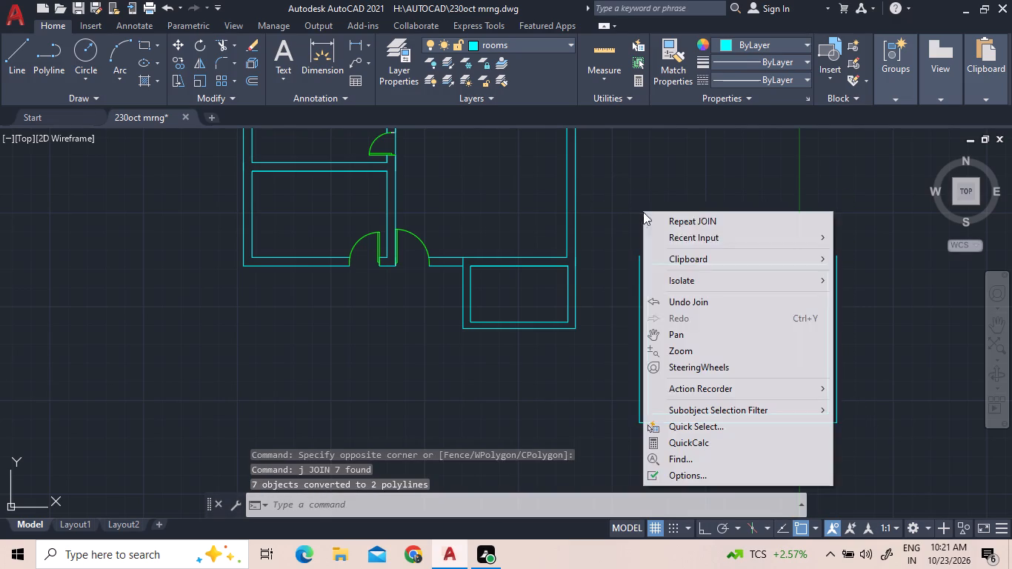
{"action": "left_click", "coordinate": [614, 183]}
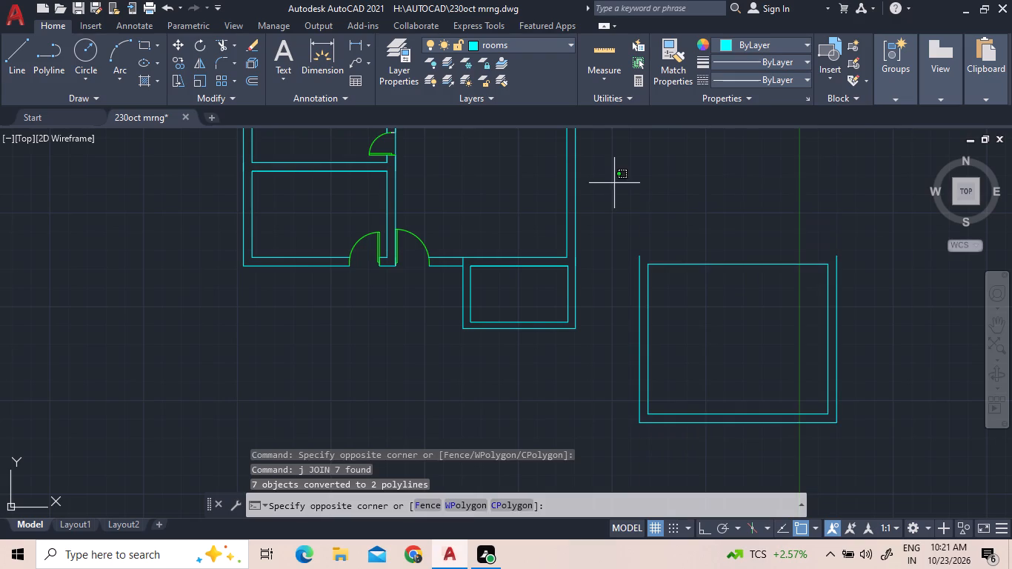
{"action": "left_click", "coordinate": [679, 327]}
Move the new room so its outer right wall's top end lands on the small room's inner bottom-right corner.
{"action": "left_click_drag", "start_coordinate": [851, 426], "coordinate": [870, 420]}
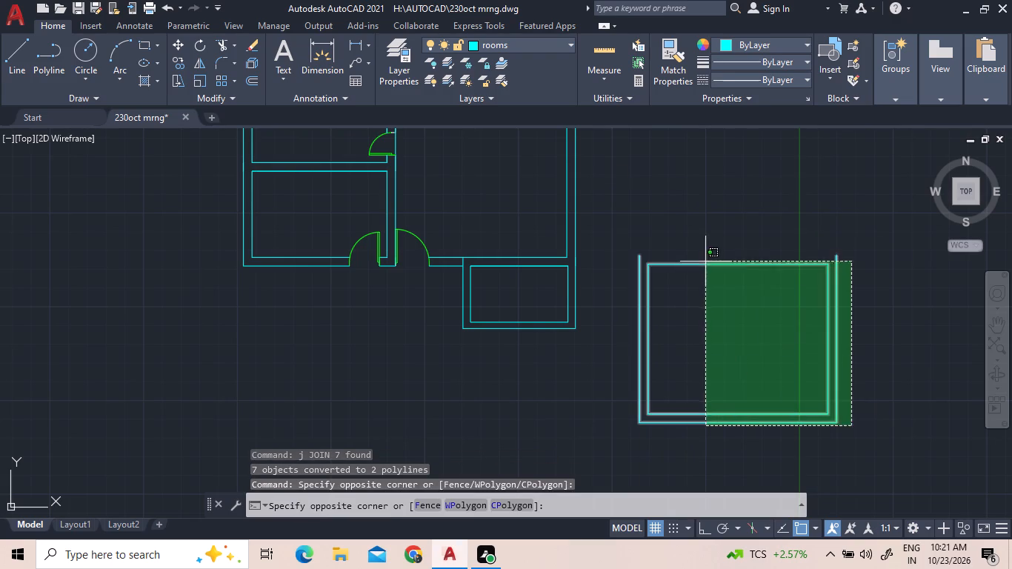
{"action": "left_click", "coordinate": [633, 230]}
{"action": "right_click", "coordinate": [633, 229]}
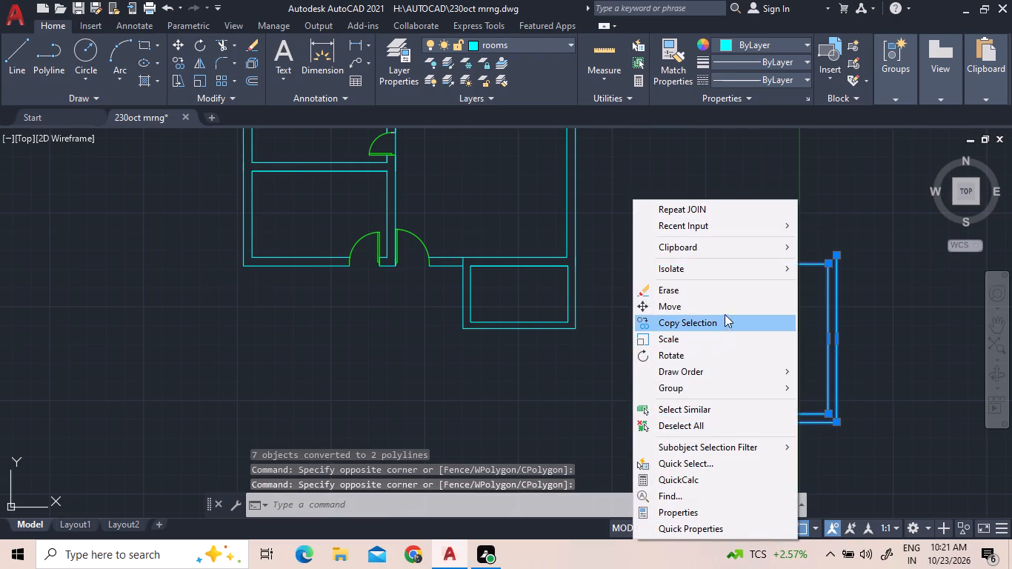
{"action": "left_click", "coordinate": [719, 307]}
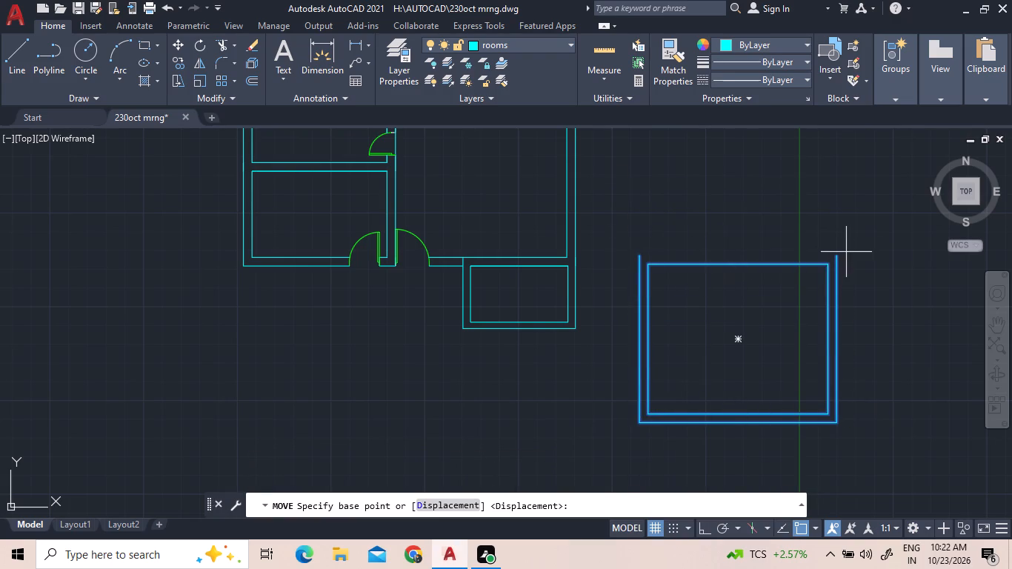
{"action": "left_click", "coordinate": [835, 257]}
{"action": "scroll", "coordinate": [585, 315], "scroll_direction": "up", "scroll_amount": 4}
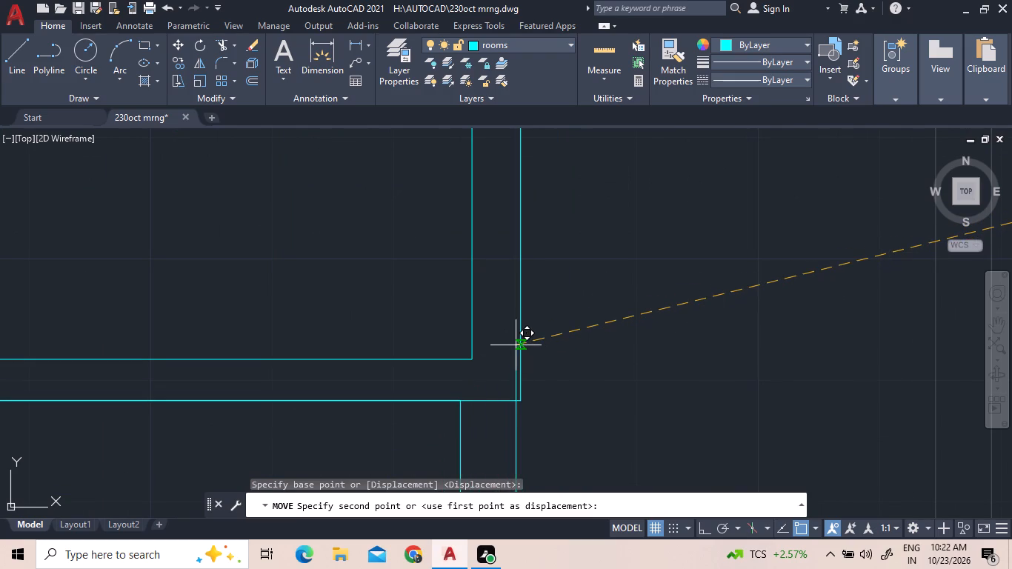
{"action": "left_click", "coordinate": [470, 355]}
{"action": "scroll", "coordinate": [668, 269], "scroll_direction": "down", "scroll_amount": 3}
Move the new room horizontally to the right so its outer right wall aligns with the small room's outer right wall.
{"action": "left_click", "coordinate": [725, 376]}
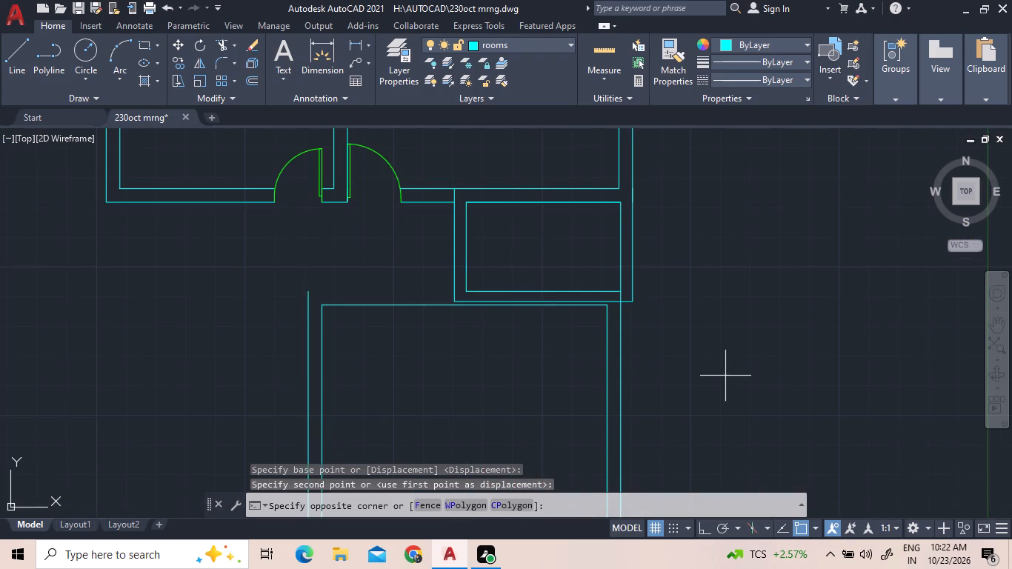
{"action": "left_click", "coordinate": [267, 341]}
{"action": "scroll", "coordinate": [267, 341], "scroll_direction": "down", "scroll_amount": 4}
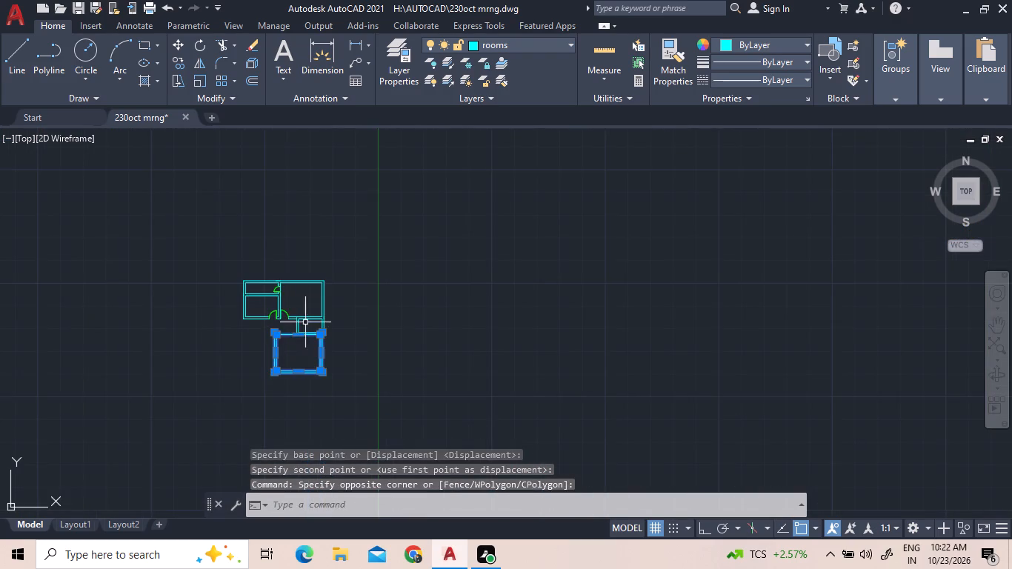
{"action": "scroll", "coordinate": [307, 320], "scroll_direction": "up", "scroll_amount": 4}
{"action": "scroll", "coordinate": [344, 391], "scroll_direction": "up", "scroll_amount": 4}
{"action": "right_click", "coordinate": [424, 373]}
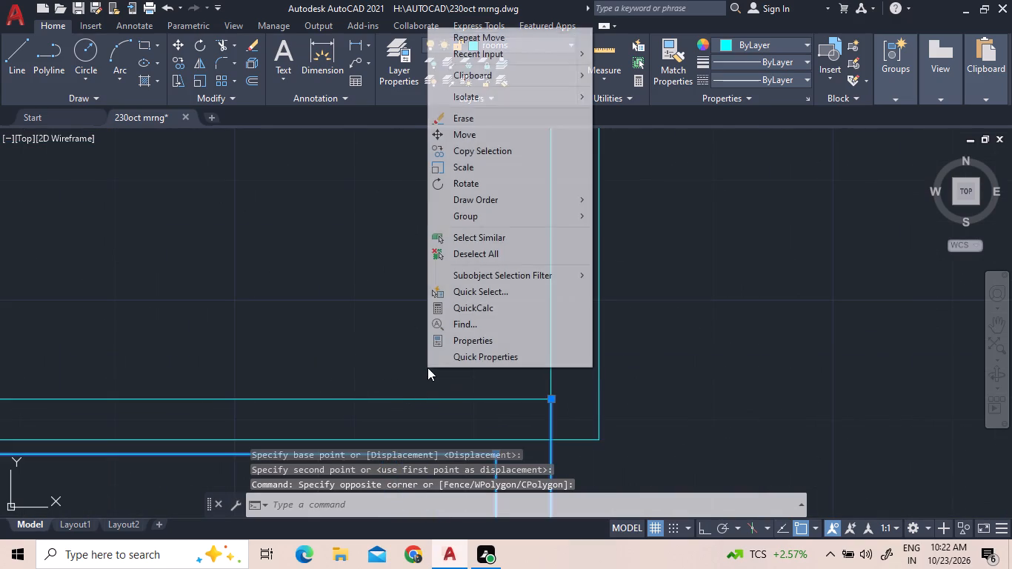
{"action": "left_click", "coordinate": [508, 127]}
{"action": "scroll", "coordinate": [590, 385], "scroll_direction": "up", "scroll_amount": 3}
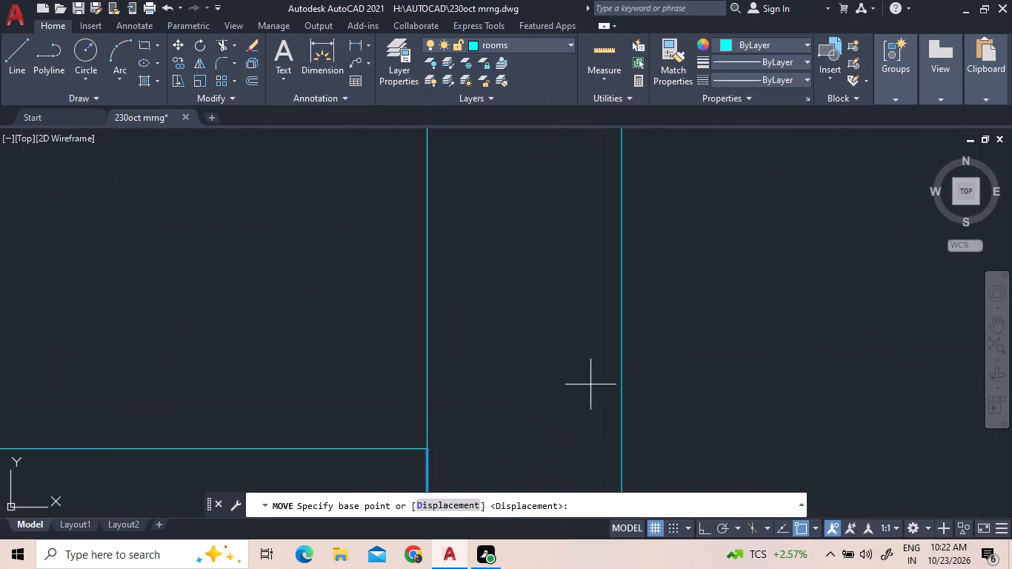
{"action": "left_click", "coordinate": [422, 449]}
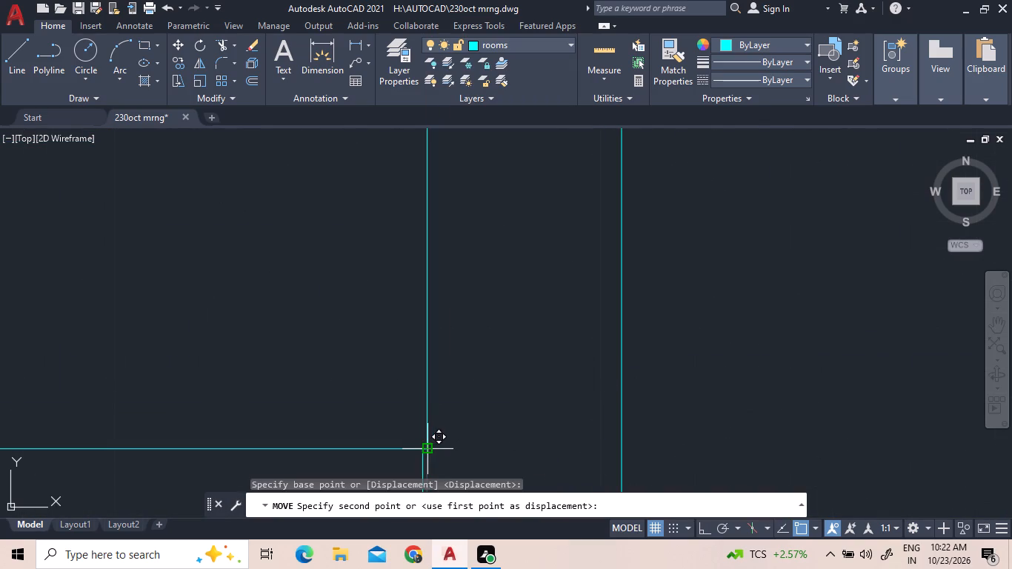
{"action": "left_click", "coordinate": [626, 449]}
{"action": "scroll", "coordinate": [675, 383], "scroll_direction": "down", "scroll_amount": 4}
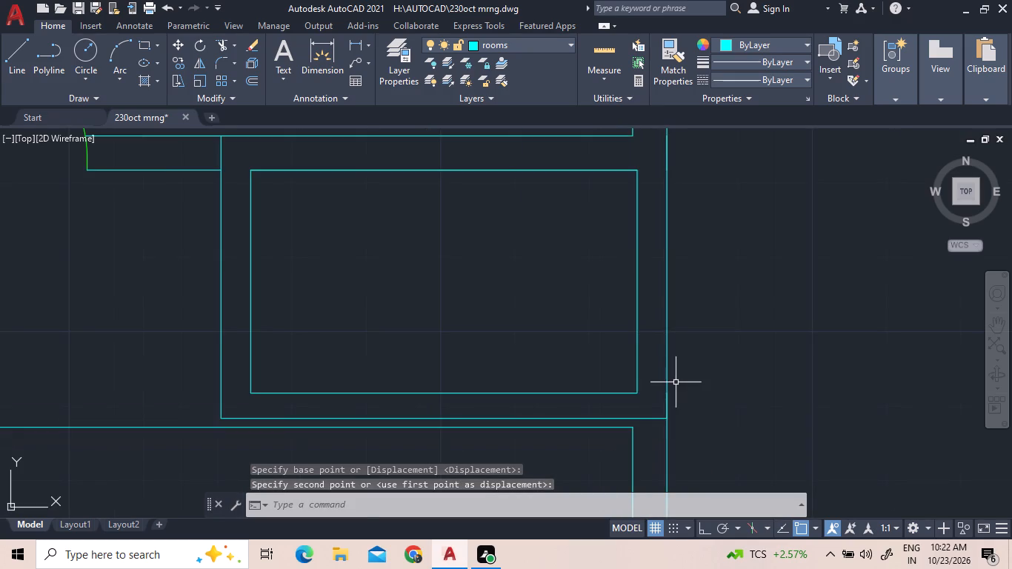
Move the new room's inner wall outline so its top-right corner meets the small room's outer bottom wall line, aligned with that room's inner right wall.
{"action": "scroll", "coordinate": [676, 382], "scroll_direction": "down", "scroll_amount": 2}
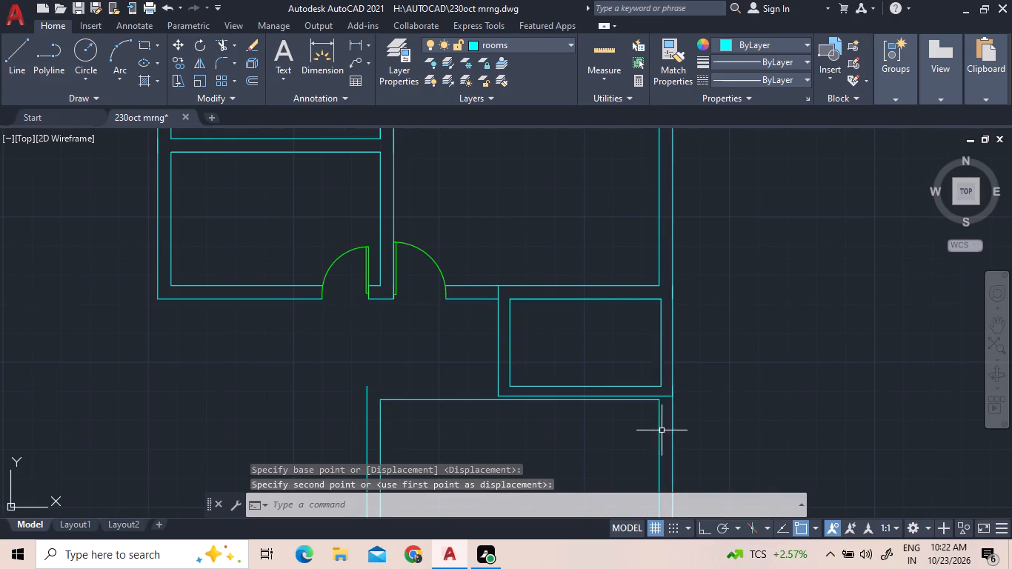
{"action": "left_click", "coordinate": [661, 430]}
{"action": "scroll", "coordinate": [628, 333], "scroll_direction": "down", "scroll_amount": 2}
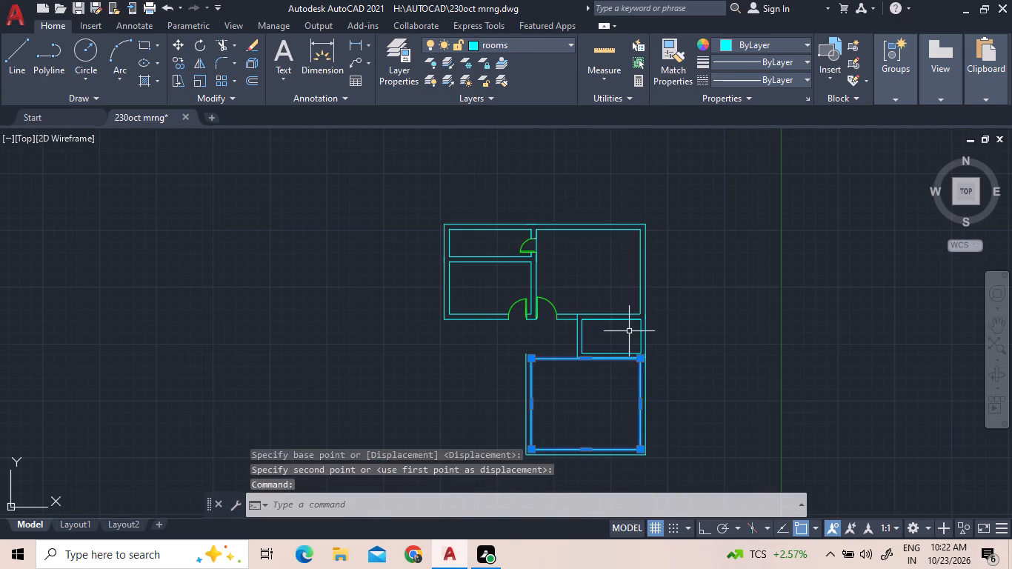
{"action": "scroll", "coordinate": [616, 373], "scroll_direction": "up", "scroll_amount": 6}
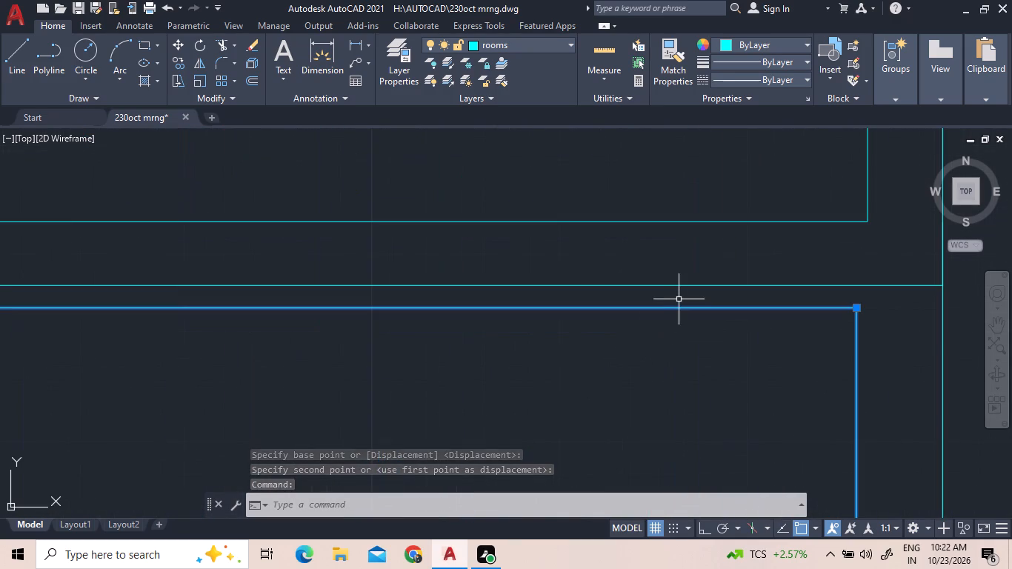
{"action": "right_click", "coordinate": [692, 264]}
{"action": "left_click", "coordinate": [728, 290]}
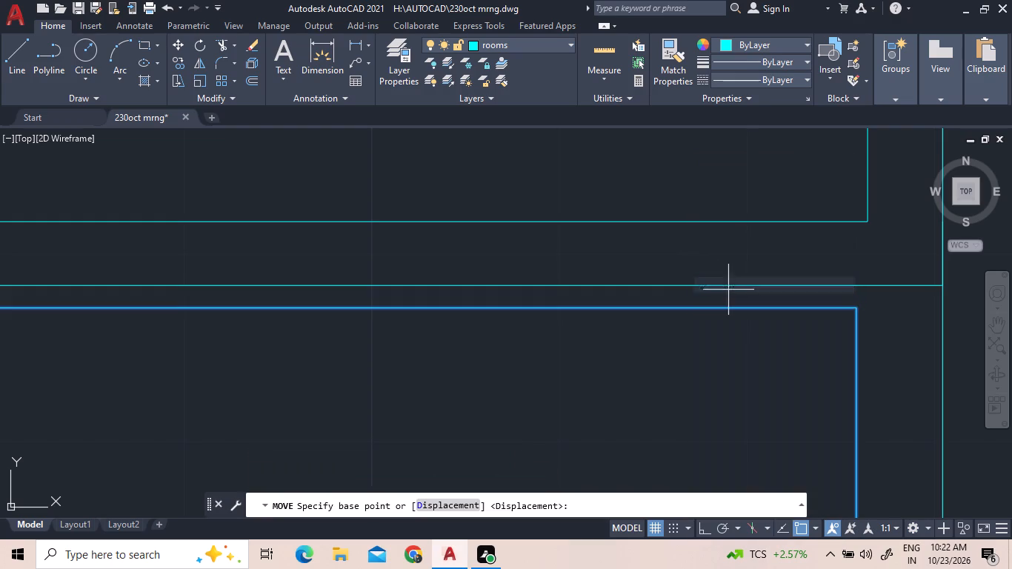
{"action": "left_click", "coordinate": [857, 310]}
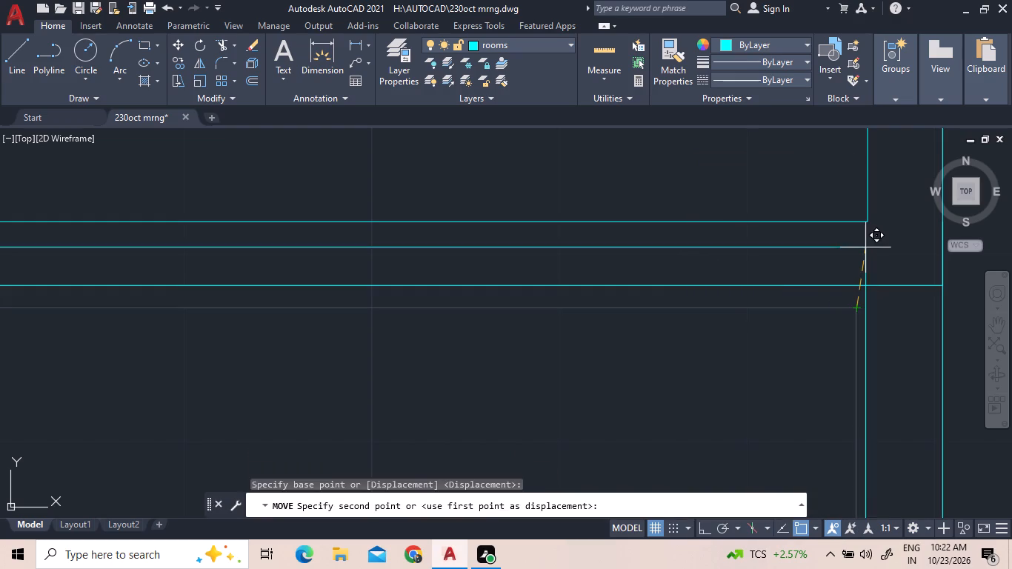
{"action": "left_click", "coordinate": [872, 284]}
{"action": "scroll", "coordinate": [921, 264], "scroll_direction": "down", "scroll_amount": 3}
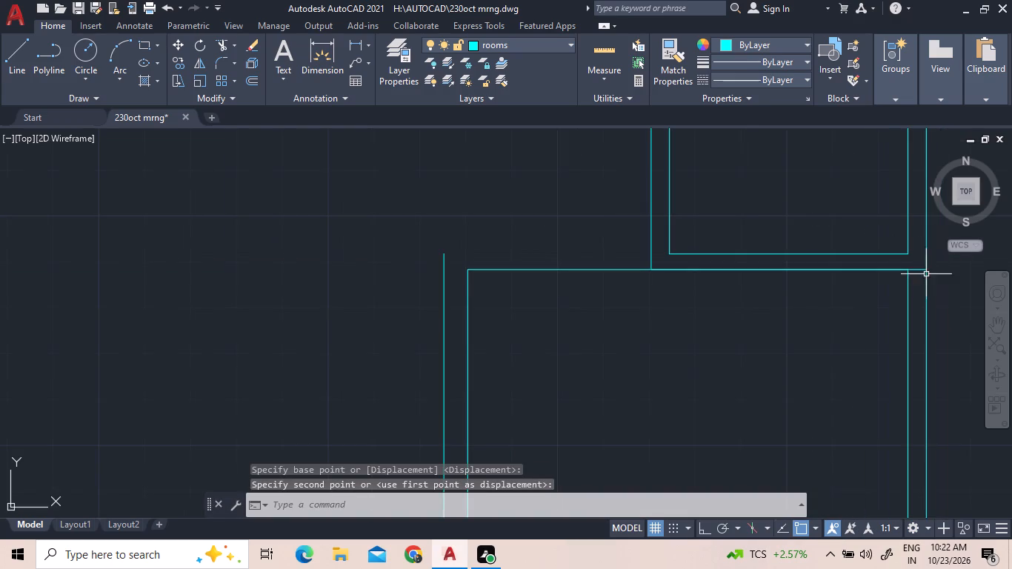
Measure the wall thickness between the small room and the new room near their shared right-hand corner.
{"action": "scroll", "coordinate": [934, 282], "scroll_direction": "up", "scroll_amount": 3}
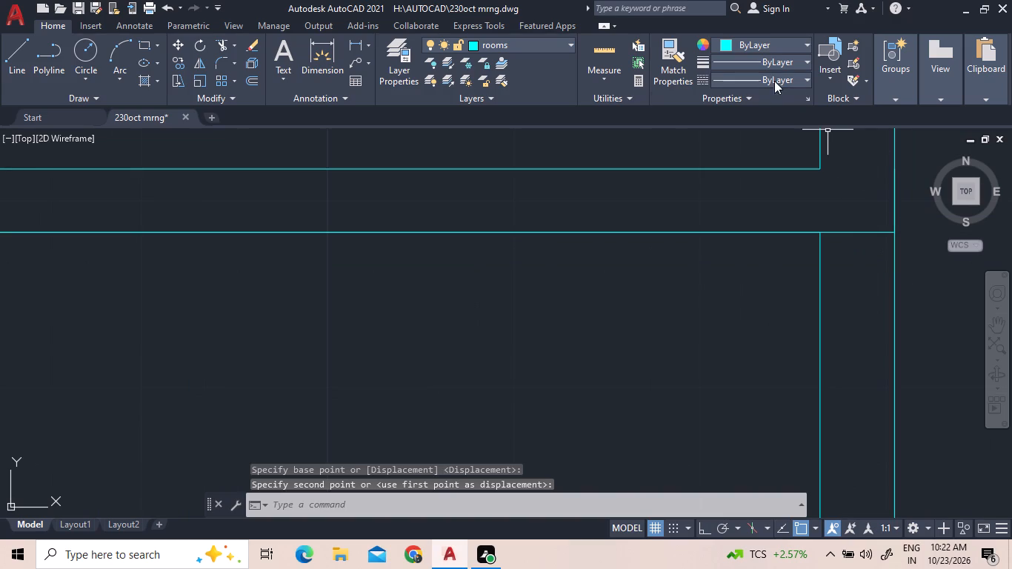
{"action": "left_click", "coordinate": [607, 59]}
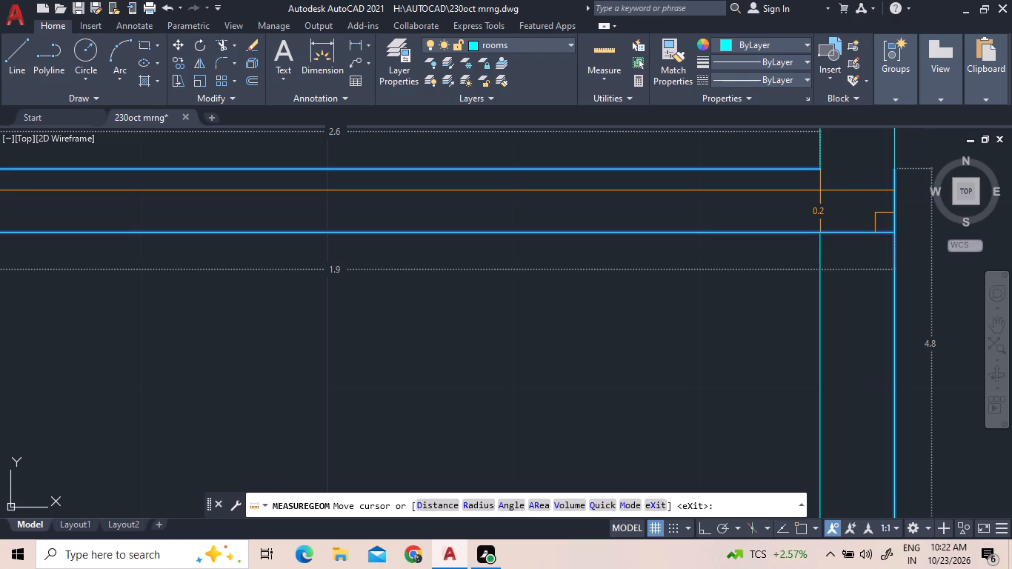
{"action": "right_click", "coordinate": [820, 190]}
{"action": "left_click", "coordinate": [834, 199]}
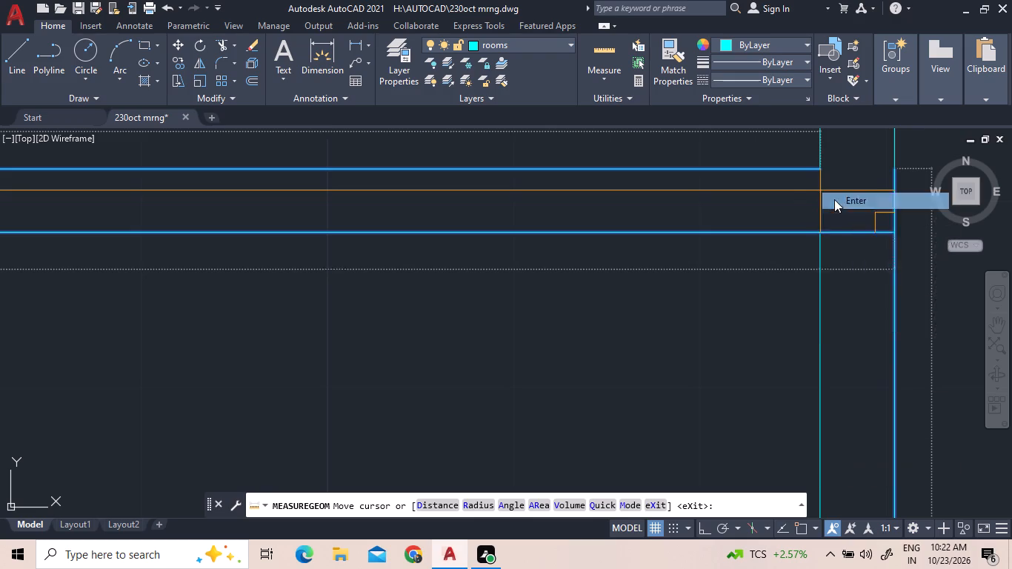
{"action": "scroll", "coordinate": [840, 264], "scroll_direction": "down", "scroll_amount": 4}
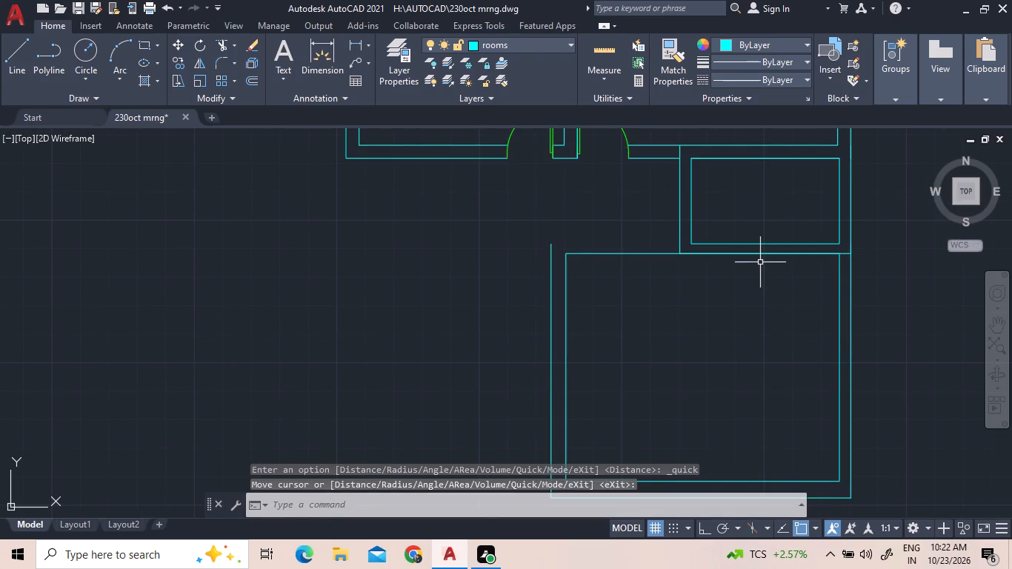
With ortho on, draw a horizontal line from the top end of the new room's outer left wall to the small room's inner bottom-left corner.
{"action": "scroll", "coordinate": [741, 240], "scroll_direction": "up", "scroll_amount": 2}
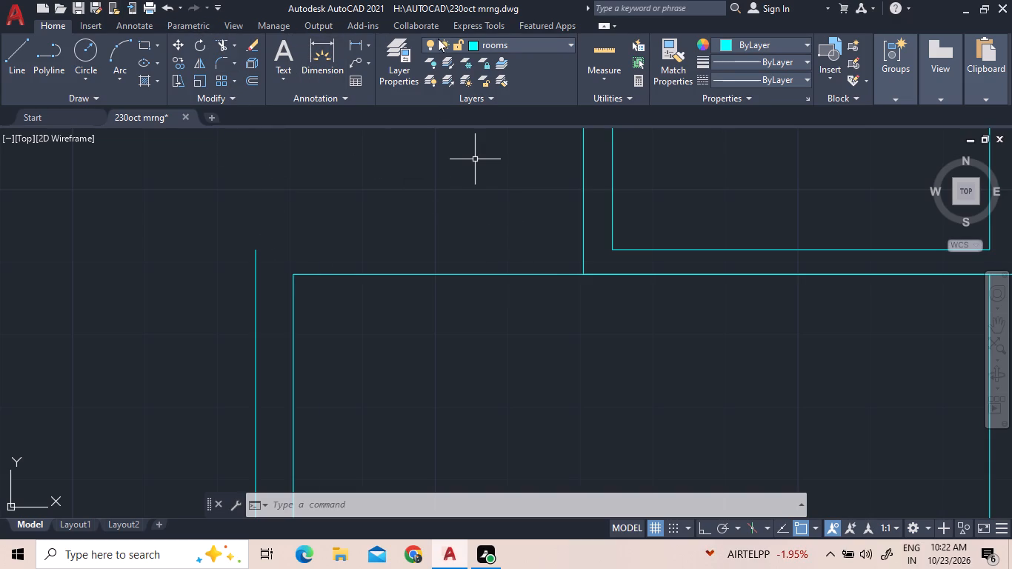
{"action": "left_click", "coordinate": [10, 67]}
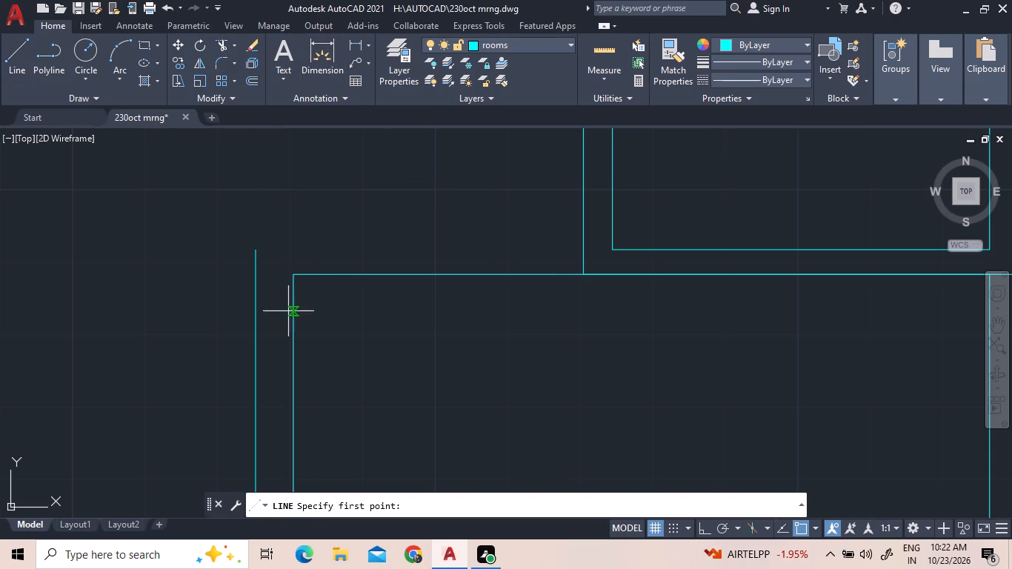
{"action": "left_click", "coordinate": [255, 247]}
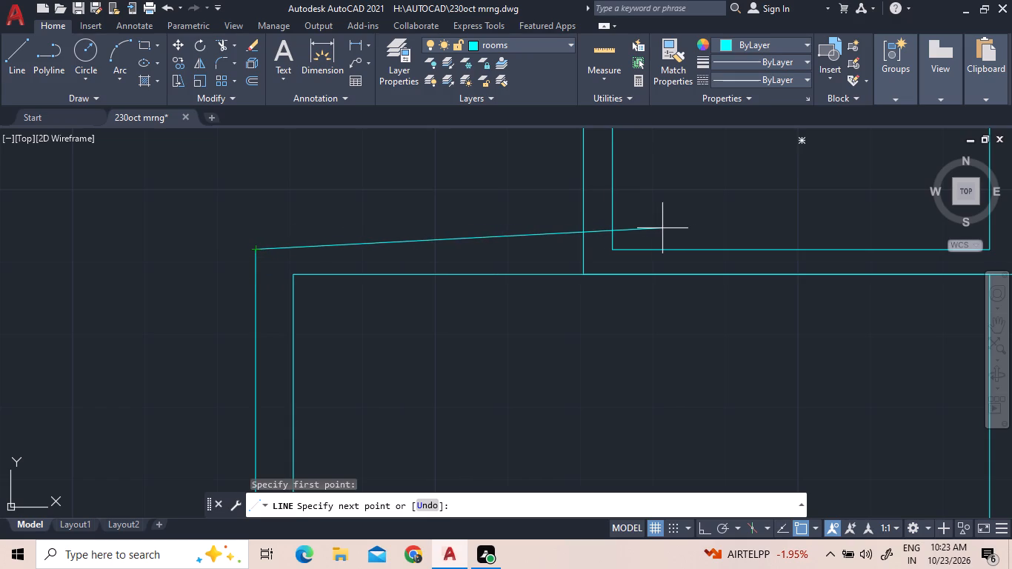
{"action": "key", "text": "F8"}
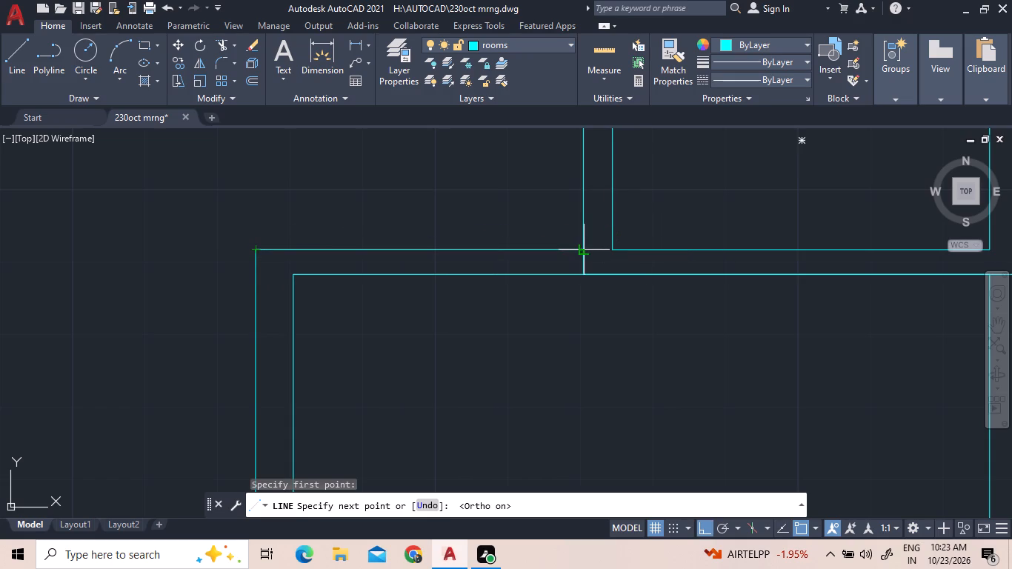
{"action": "scroll", "coordinate": [616, 249], "scroll_direction": "up", "scroll_amount": 4}
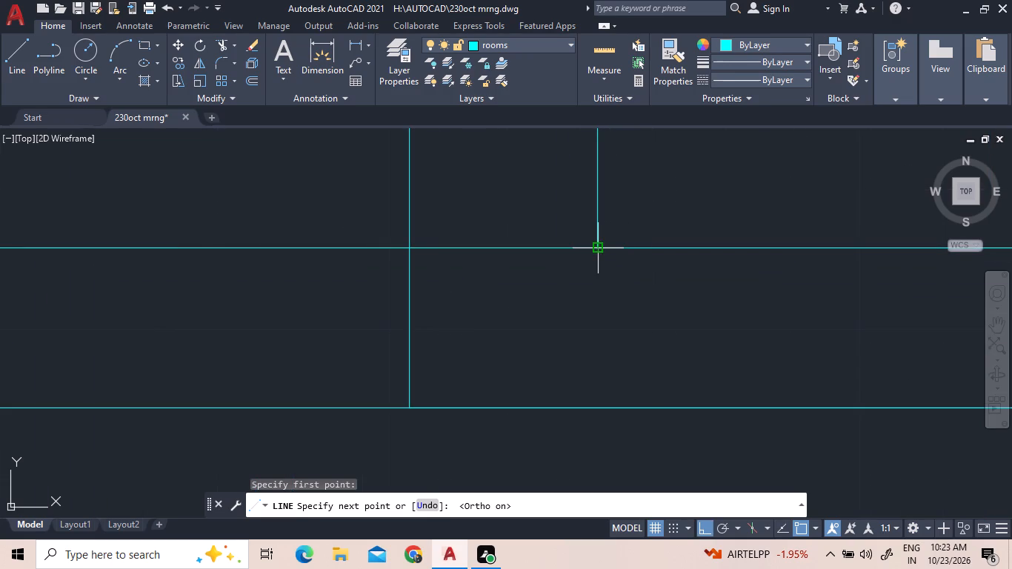
{"action": "left_click", "coordinate": [593, 244]}
{"action": "scroll", "coordinate": [688, 256], "scroll_direction": "down", "scroll_amount": 6}
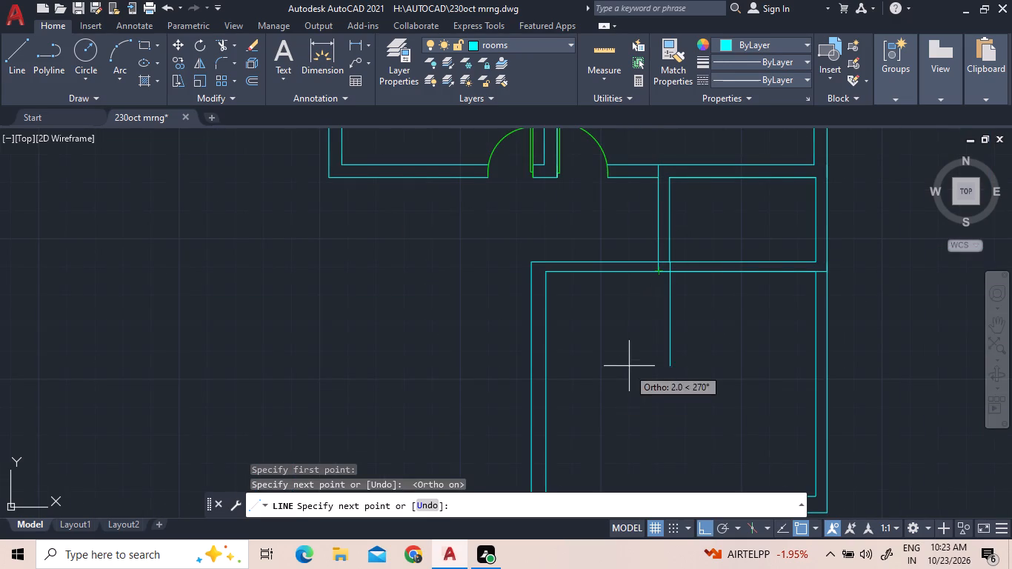
{"action": "key", "text": "Escape"}
{"action": "scroll", "coordinate": [648, 333], "scroll_direction": "down", "scroll_amount": 2}
{"action": "scroll", "coordinate": [673, 279], "scroll_direction": "up", "scroll_amount": 3}
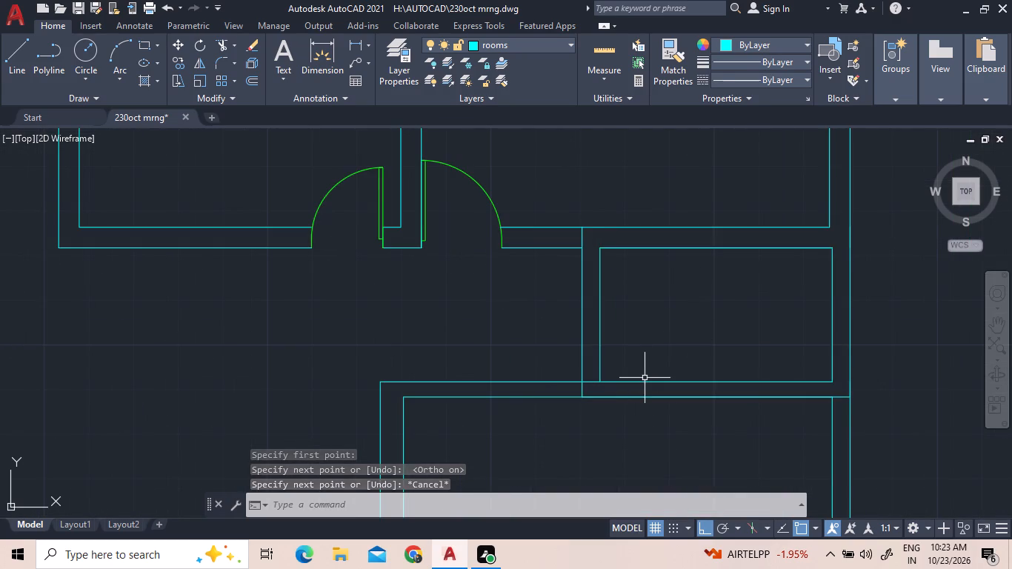
Trim the part of the new horizontal line that crosses the thickness of the small room's left wall.
{"action": "scroll", "coordinate": [645, 378], "scroll_direction": "up", "scroll_amount": 2}
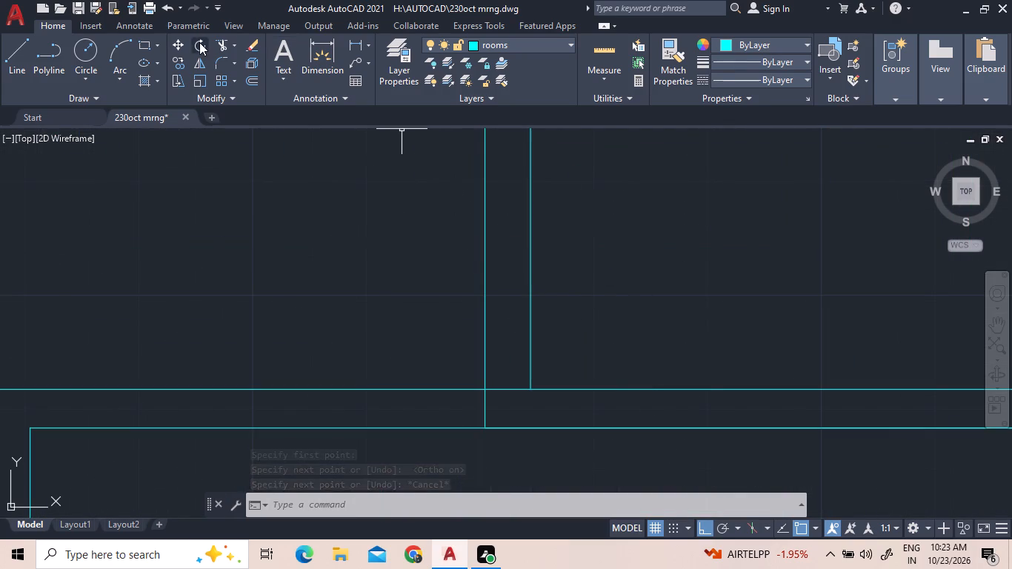
{"action": "left_click", "coordinate": [225, 41]}
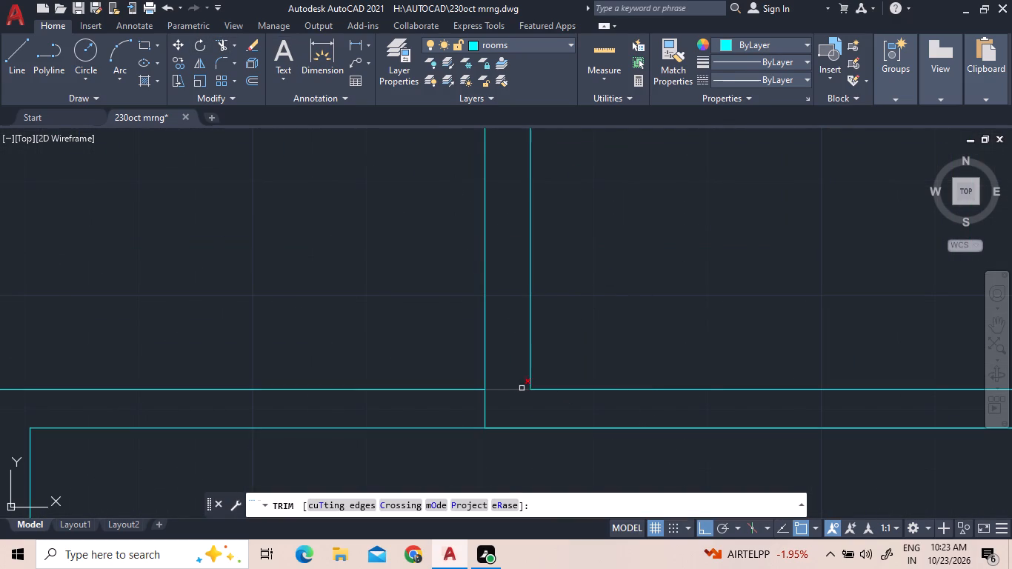
{"action": "left_click", "coordinate": [518, 388]}
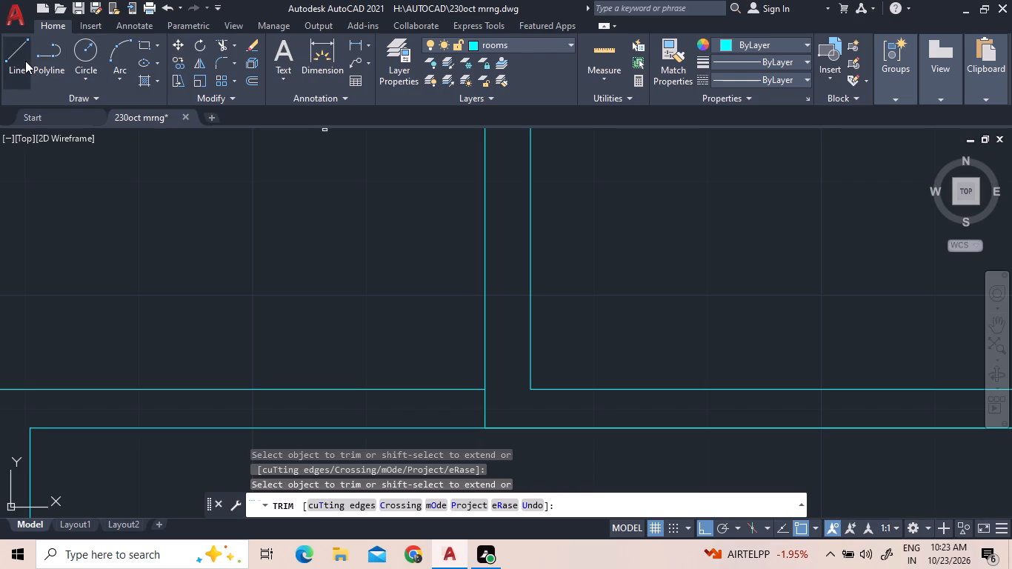
Make the door layer current and draw a short line across the small room's left wall at its inner bottom-left corner.
{"action": "left_click", "coordinate": [516, 48]}
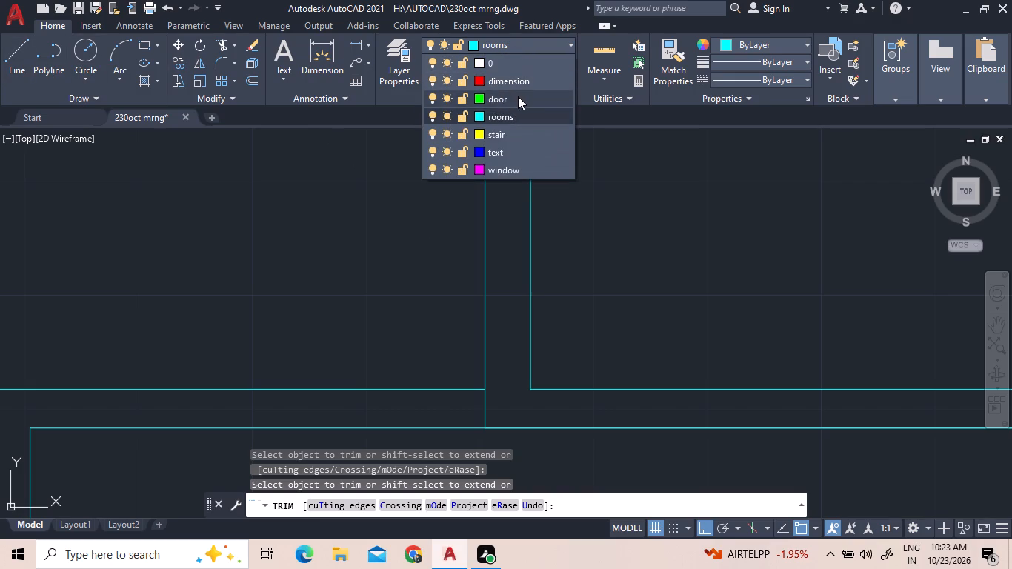
{"action": "left_click", "coordinate": [518, 96]}
{"action": "left_click", "coordinate": [12, 58]}
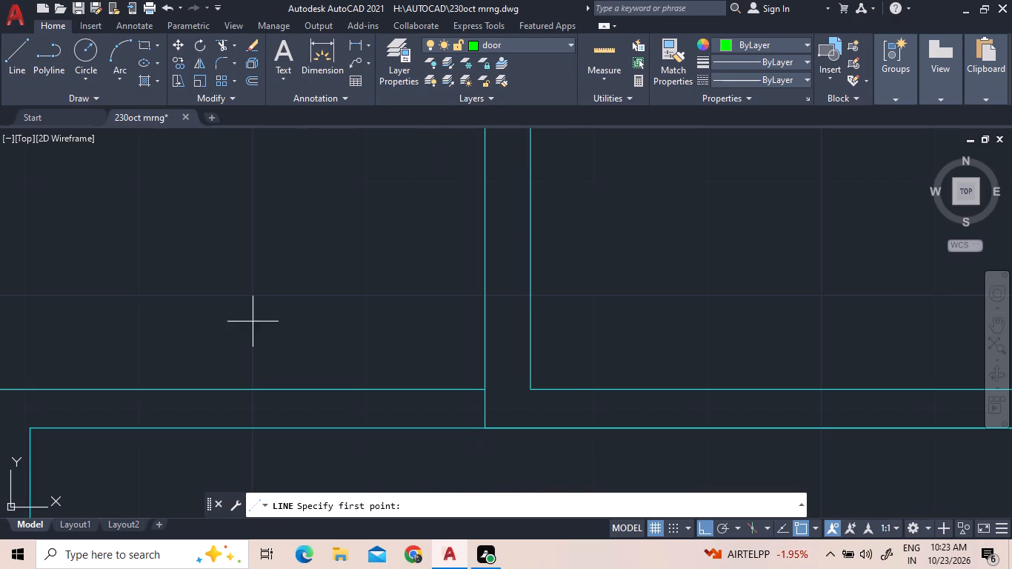
{"action": "left_click", "coordinate": [480, 385]}
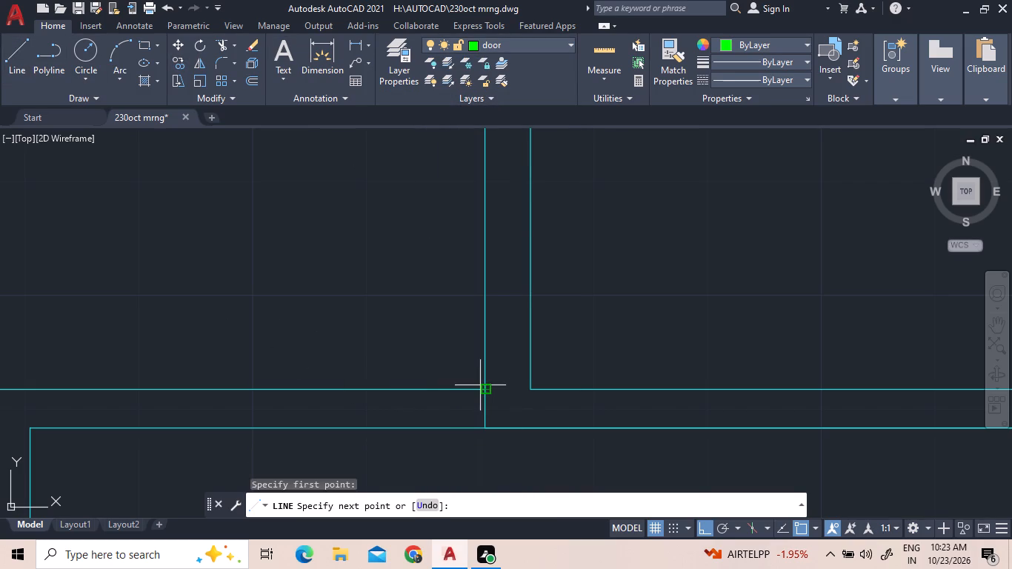
{"action": "left_click", "coordinate": [528, 388]}
{"action": "right_click", "coordinate": [589, 348]}
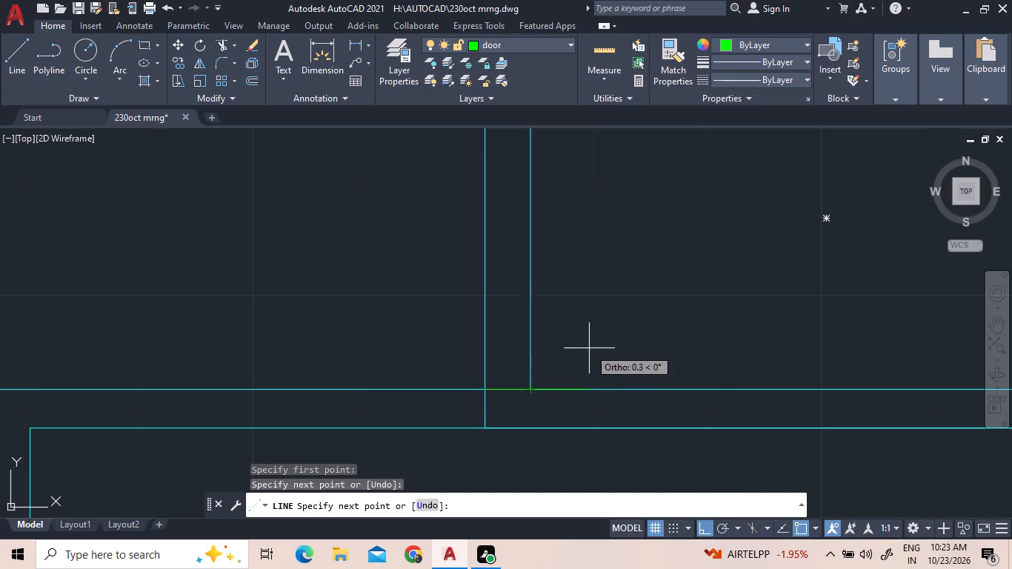
{"action": "left_click", "coordinate": [596, 361]}
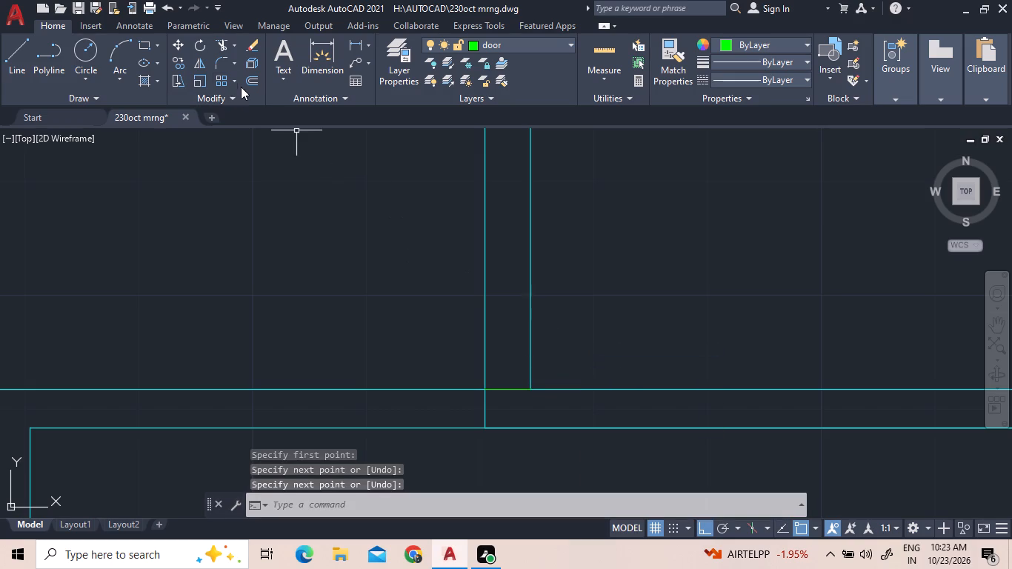
Offset the short door-layer line upward by 0.2 within the small room's left wall.
{"action": "left_click", "coordinate": [246, 83]}
{"action": "type", "text": "0.2"}
{"action": "key", "text": "Return"}
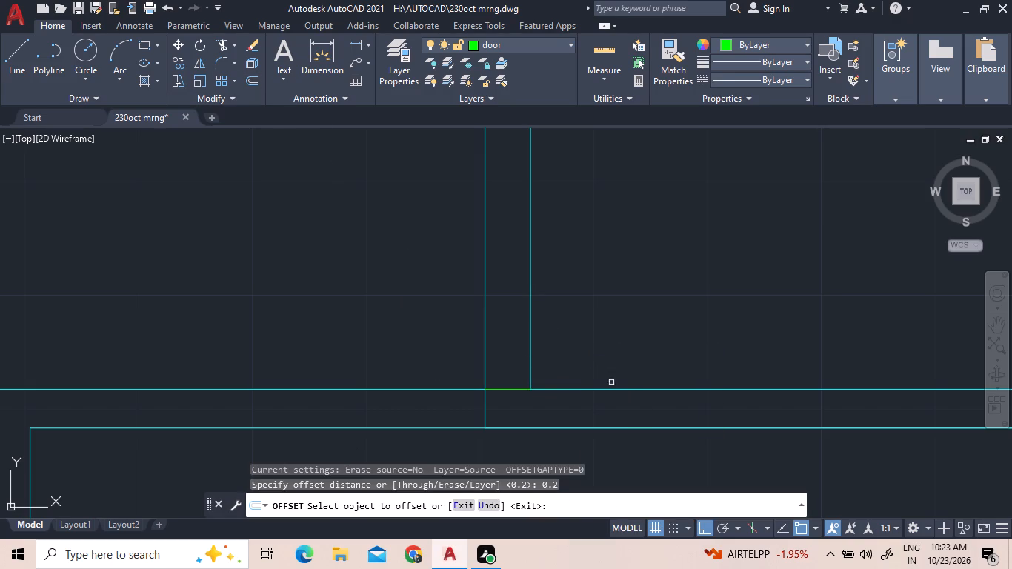
{"action": "left_click", "coordinate": [512, 390]}
{"action": "left_click", "coordinate": [516, 337]}
{"action": "right_click", "coordinate": [516, 337]}
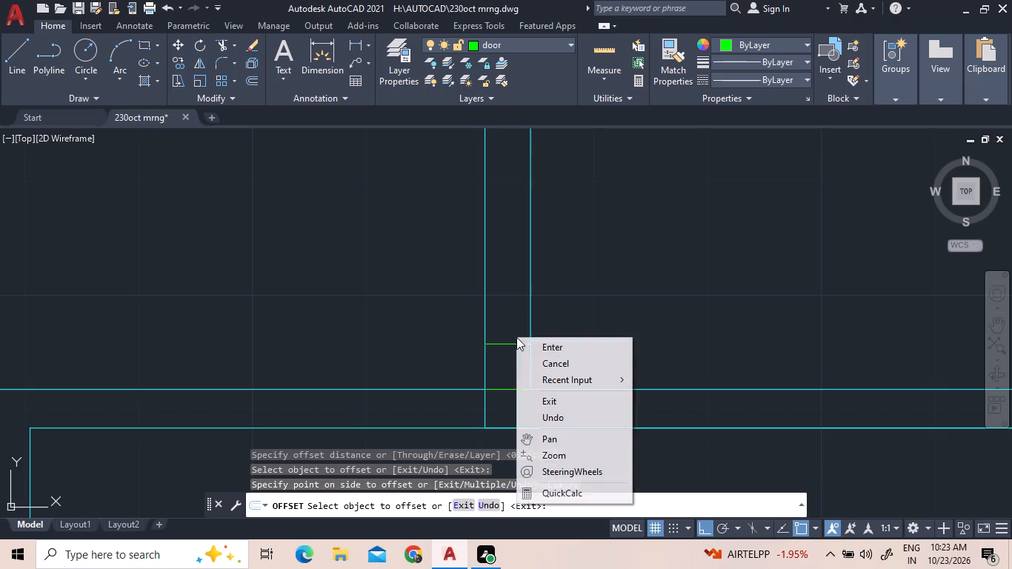
{"action": "left_click", "coordinate": [531, 342]}
Insert the Door - Metric block from the tool palettes into the open space left of the small room.
{"action": "scroll", "coordinate": [570, 446], "scroll_direction": "down", "scroll_amount": 2}
{"action": "scroll", "coordinate": [602, 425], "scroll_direction": "up", "scroll_amount": 2}
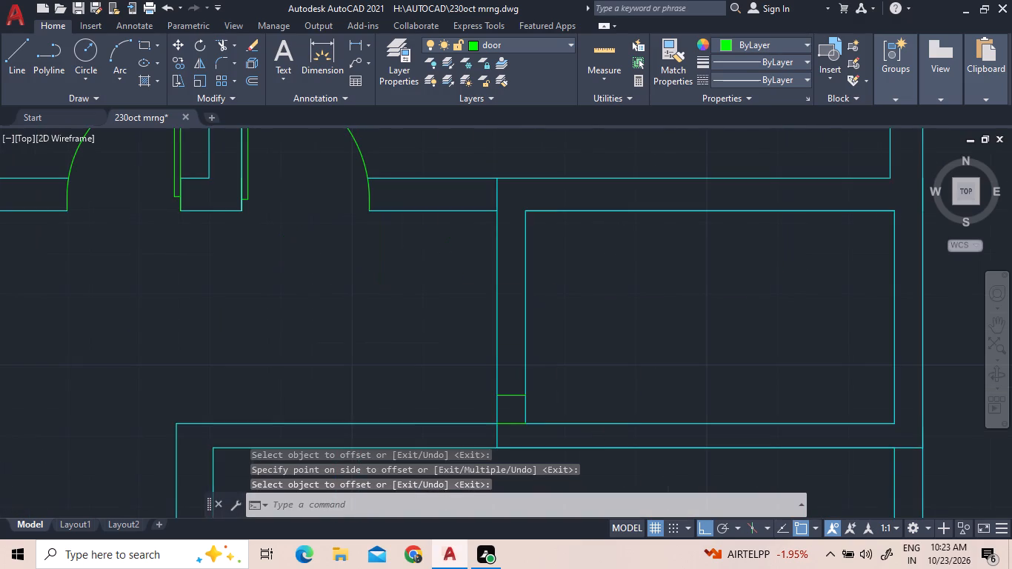
{"action": "middle_click_drag", "start_coordinate": [600, 425], "coordinate": [482, 418]}
{"action": "scroll", "coordinate": [480, 419], "scroll_direction": "down", "scroll_amount": 2}
{"action": "scroll", "coordinate": [500, 402], "scroll_direction": "up", "scroll_amount": 1}
{"action": "middle_click", "coordinate": [500, 402]}
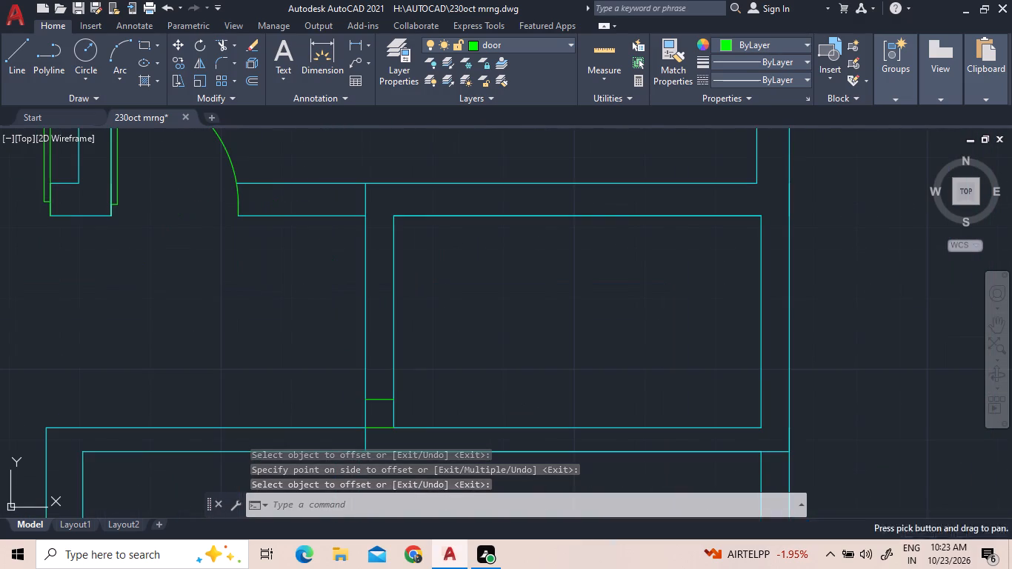
{"action": "right_click", "coordinate": [490, 405]}
{"action": "left_click", "coordinate": [527, 158]}
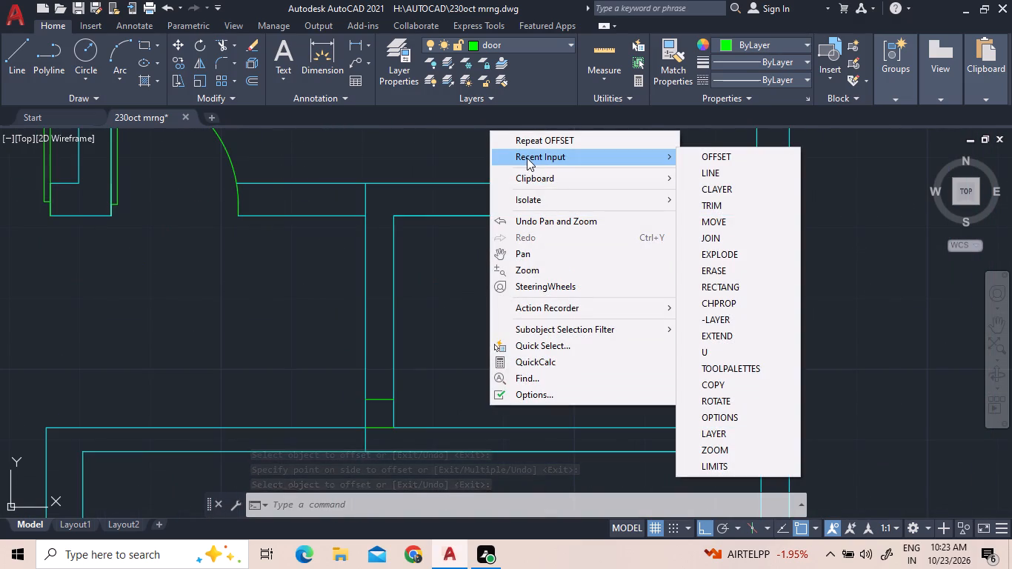
{"action": "left_click", "coordinate": [730, 368]}
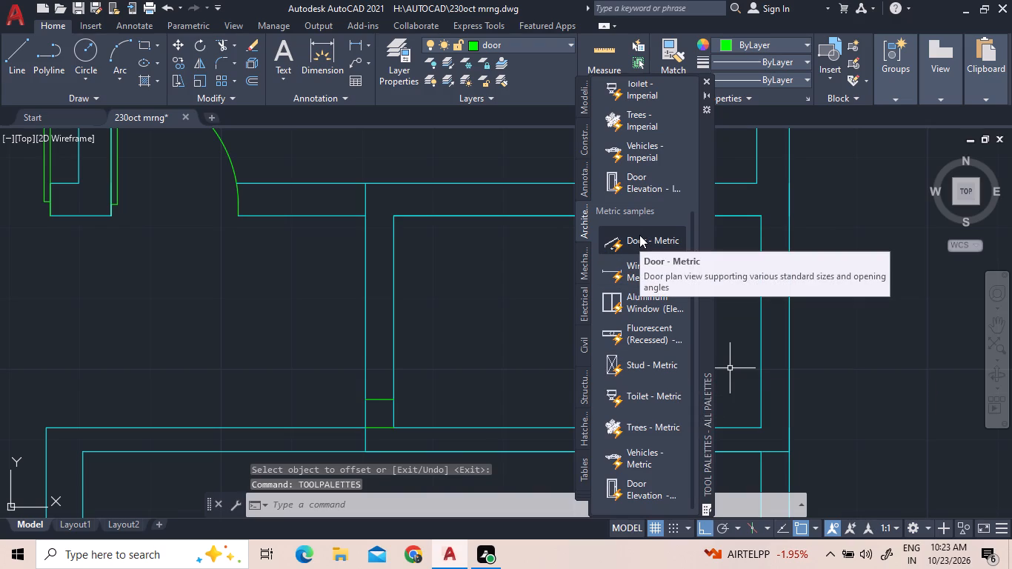
{"action": "left_click_drag", "start_coordinate": [639, 235], "coordinate": [158, 313]}
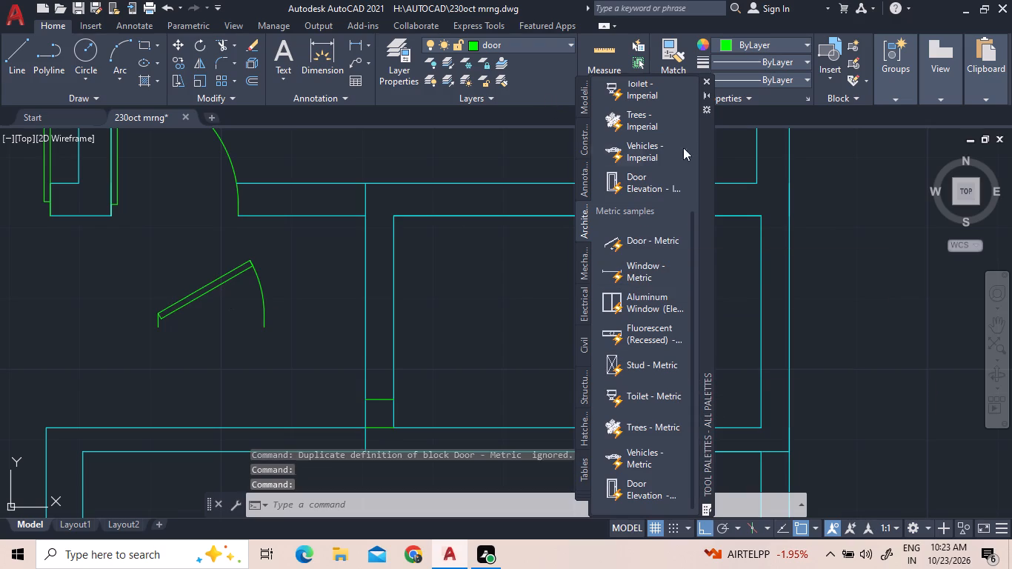
{"action": "left_click", "coordinate": [708, 78]}
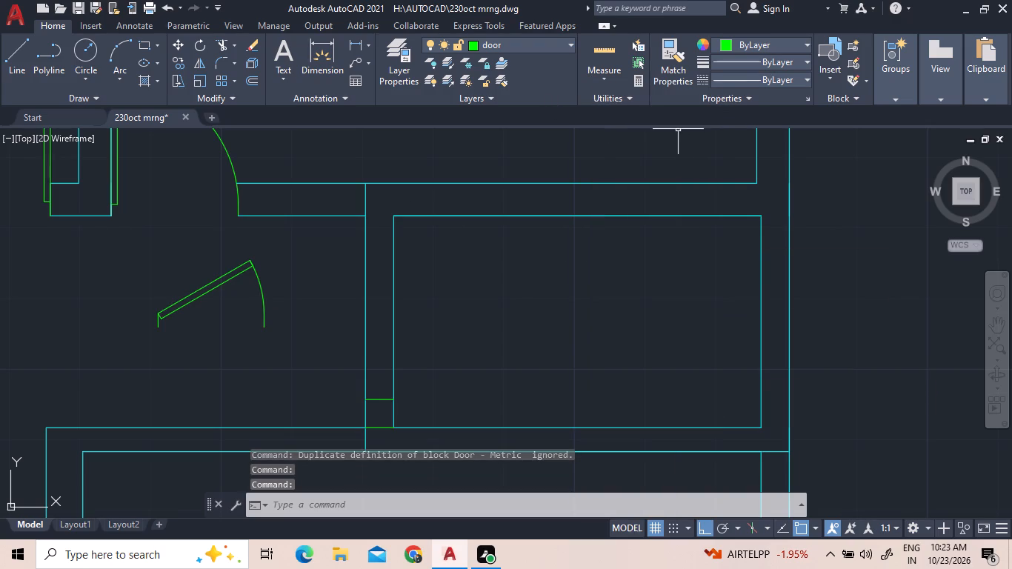
Set the inserted door's opening angle to 90 degrees.
{"action": "left_click", "coordinate": [190, 322]}
{"action": "left_click", "coordinate": [153, 269]}
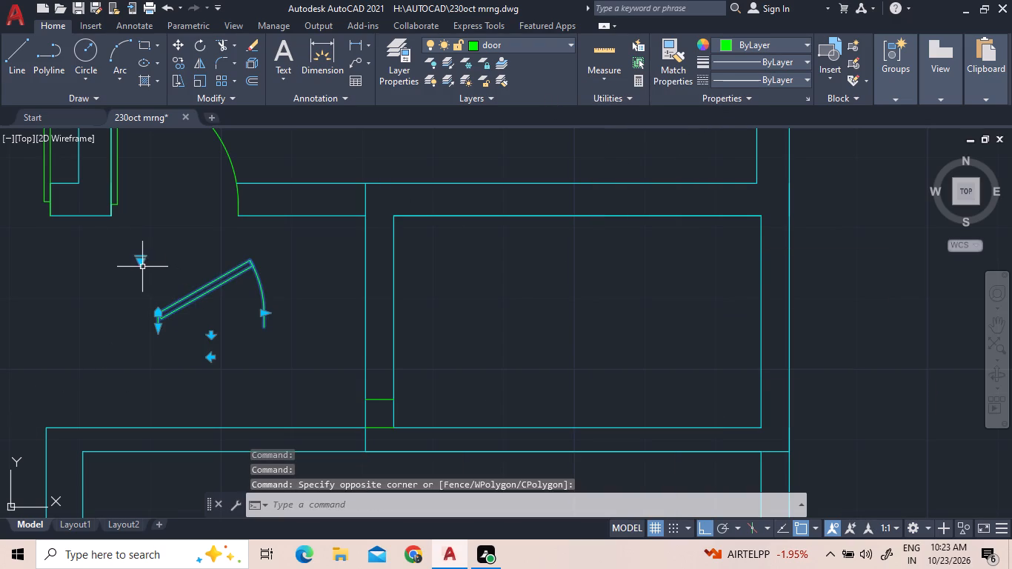
{"action": "left_click", "coordinate": [142, 262]}
{"action": "left_click", "coordinate": [184, 322]}
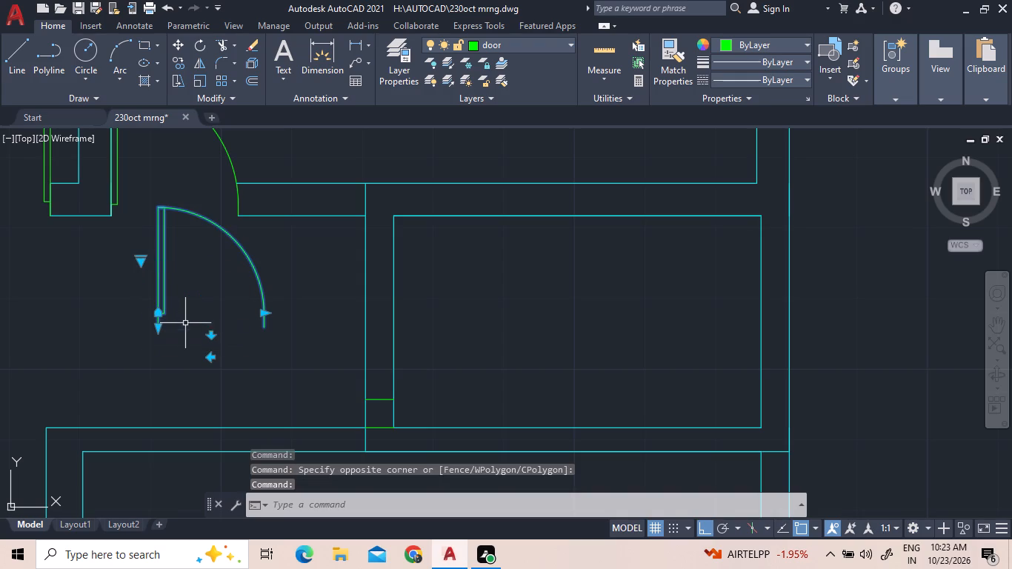
Flip the new door block horizontally, and rotate it to 270 degrees about its lower-right end.
{"action": "left_click", "coordinate": [213, 360]}
{"action": "right_click", "coordinate": [235, 366]}
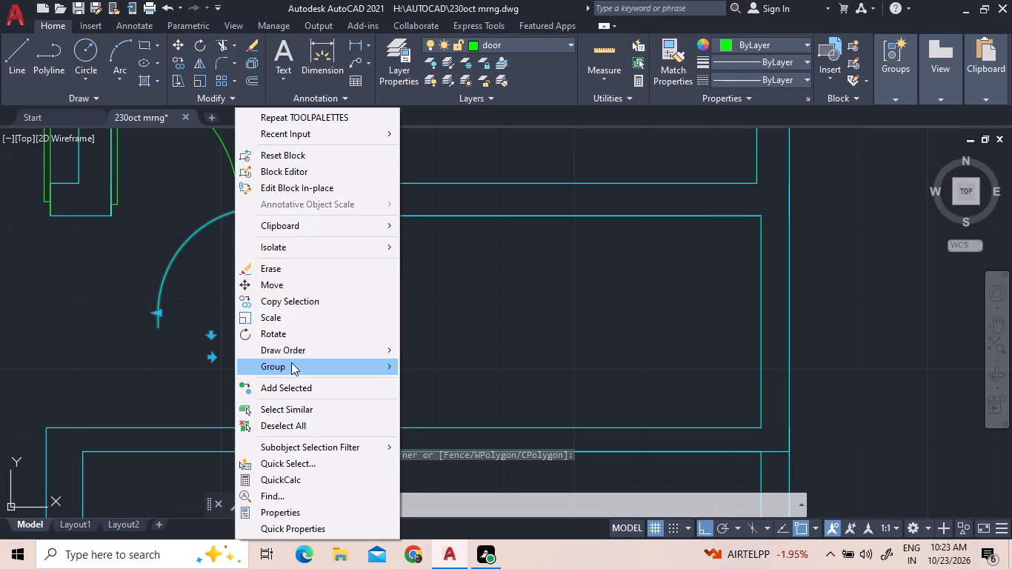
{"action": "left_click", "coordinate": [296, 337]}
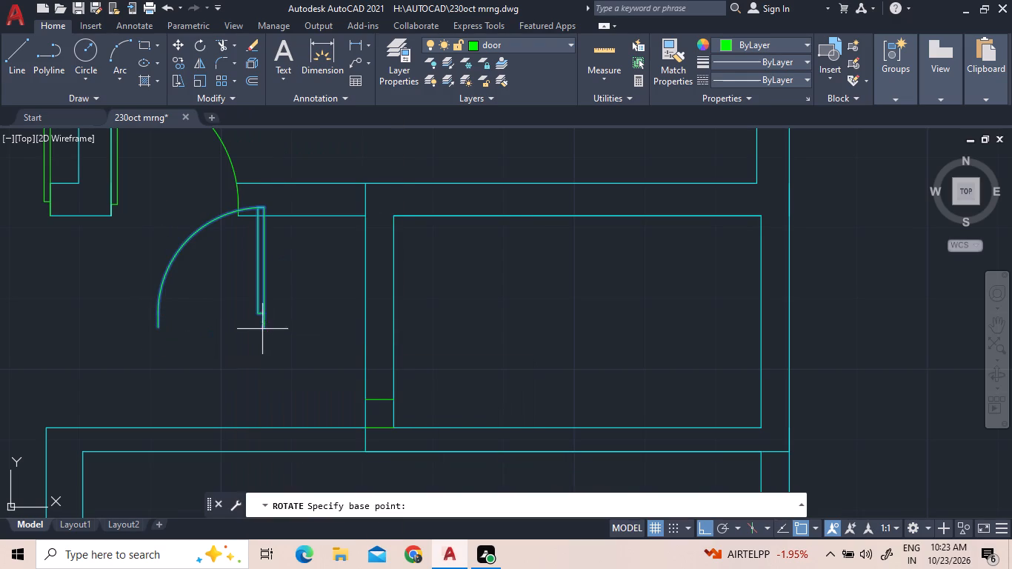
{"action": "left_click", "coordinate": [267, 329]}
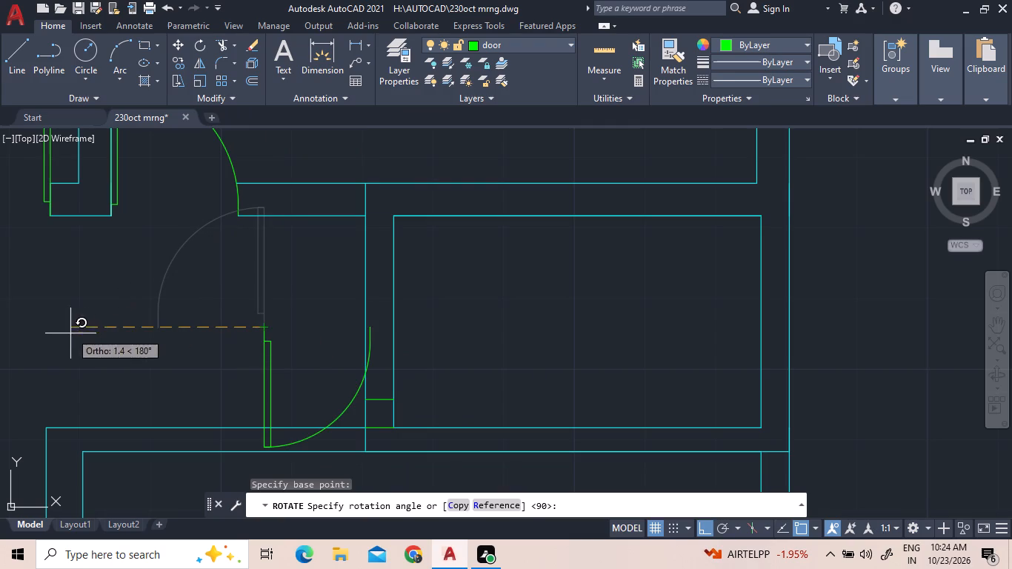
{"action": "left_click", "coordinate": [244, 373]}
Reduce the door block's opening size by about 0.1.
{"action": "left_click", "coordinate": [290, 359]}
{"action": "left_click", "coordinate": [256, 293]}
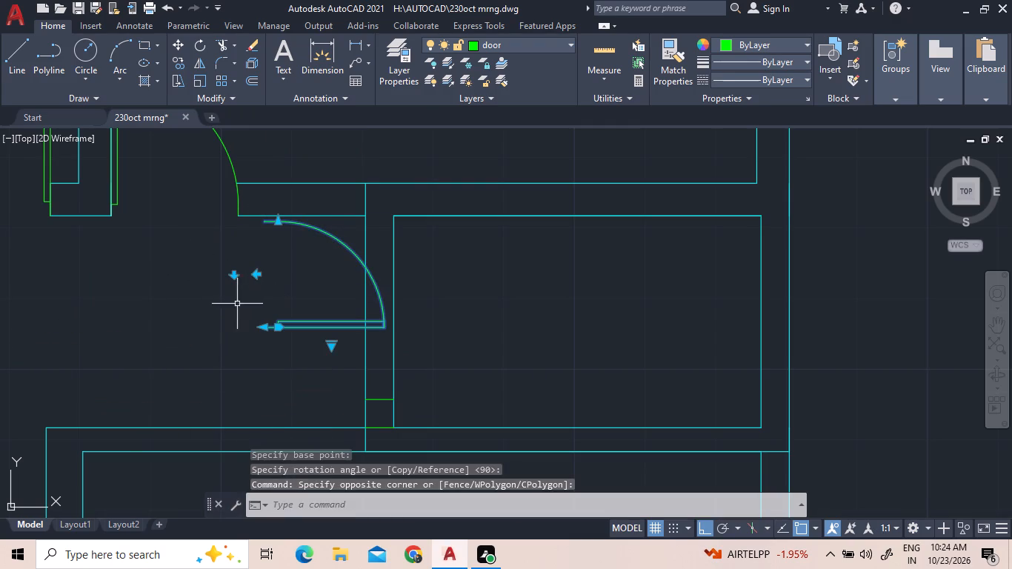
{"action": "left_click", "coordinate": [279, 222]}
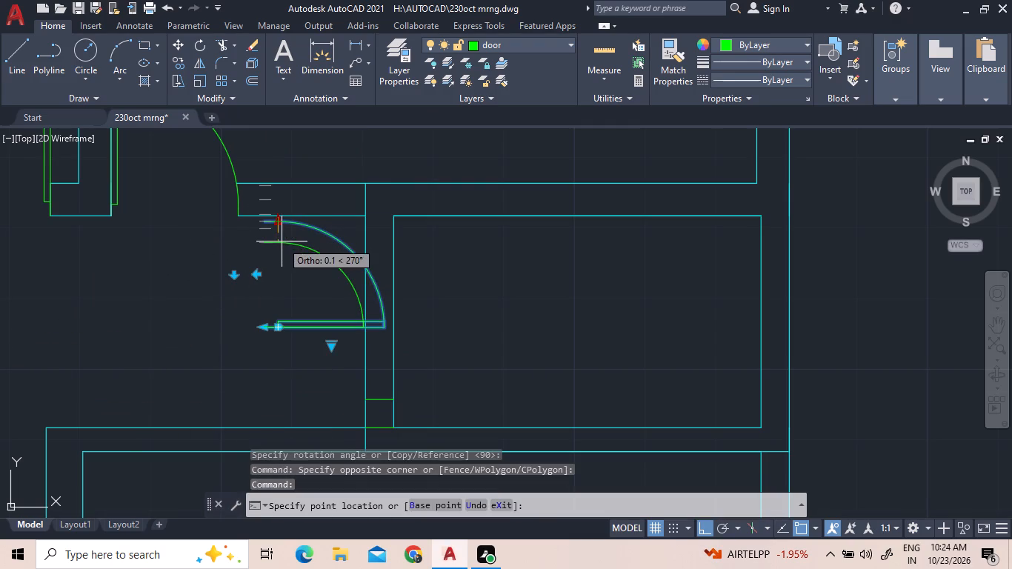
{"action": "left_click", "coordinate": [282, 242]}
Move the door block by its lower-left end to the inner end of the upper door-layer line in the small room's left wall.
{"action": "right_click", "coordinate": [287, 290]}
{"action": "left_click", "coordinate": [323, 290]}
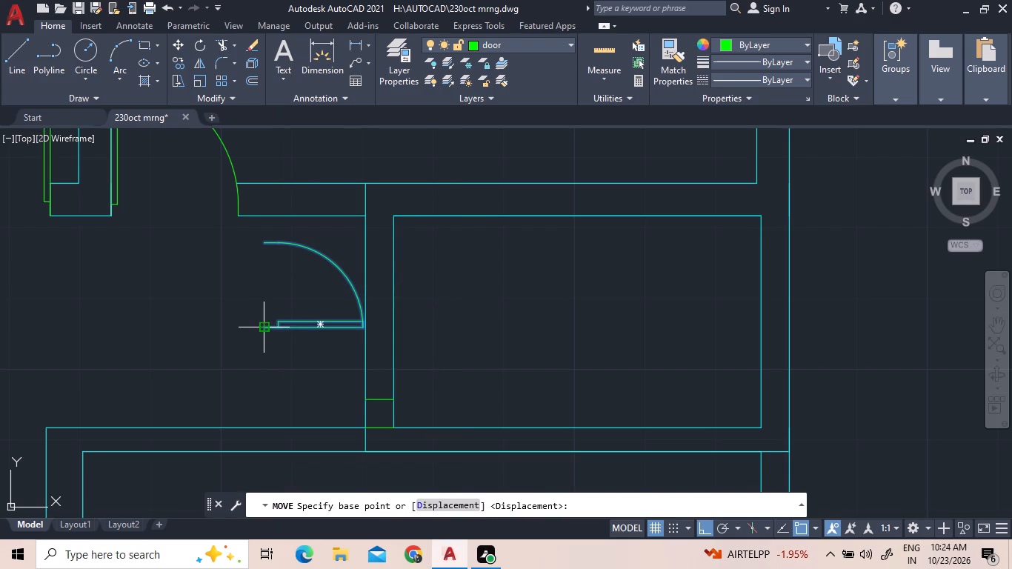
{"action": "left_click", "coordinate": [265, 323]}
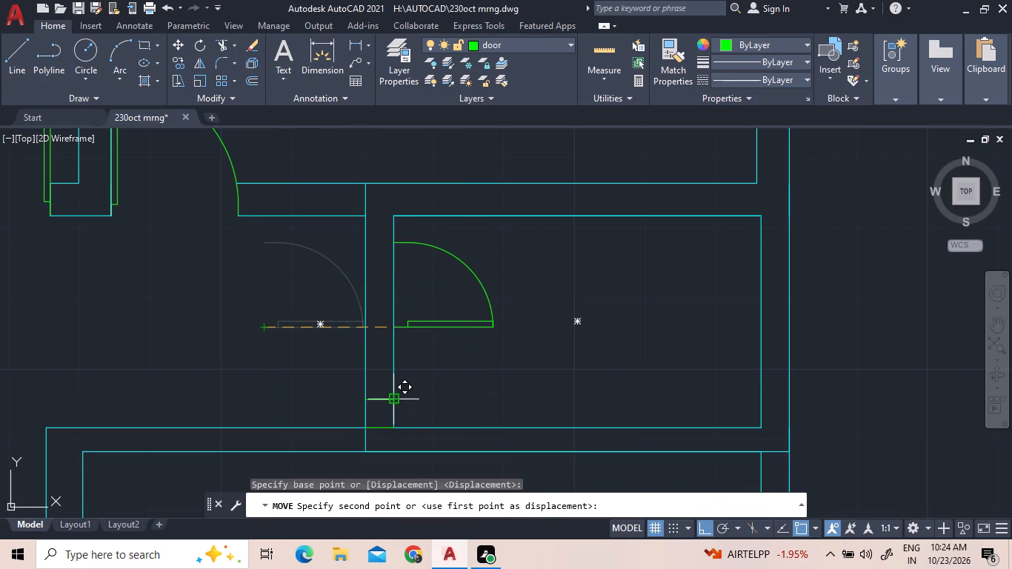
{"action": "left_click", "coordinate": [393, 398]}
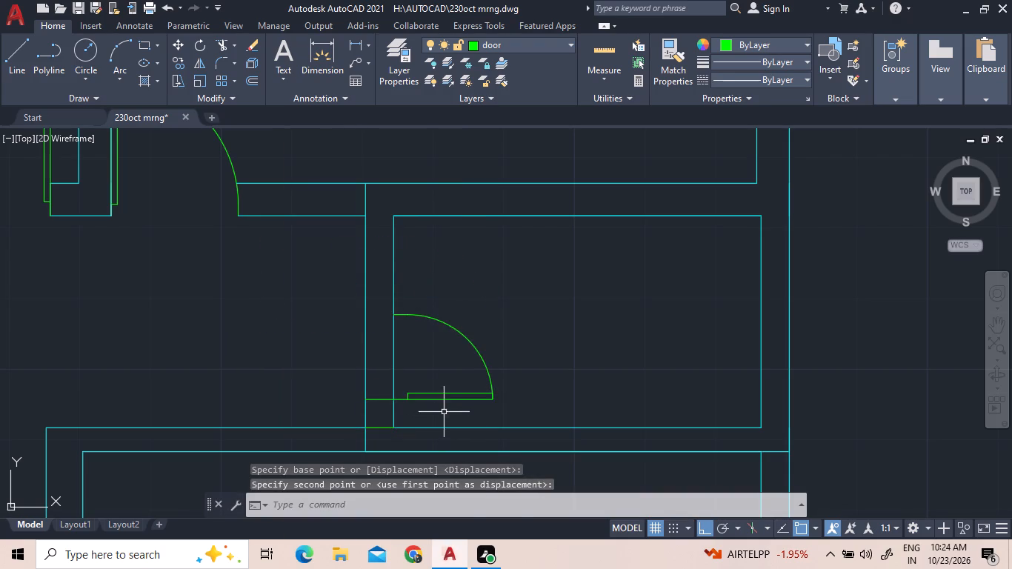
Move the door block left across the wall thickness so its lower-left end meets the outer wall face at the upper door-layer line.
{"action": "left_click", "coordinate": [444, 411]}
{"action": "left_click", "coordinate": [420, 345]}
{"action": "right_click", "coordinate": [420, 345]}
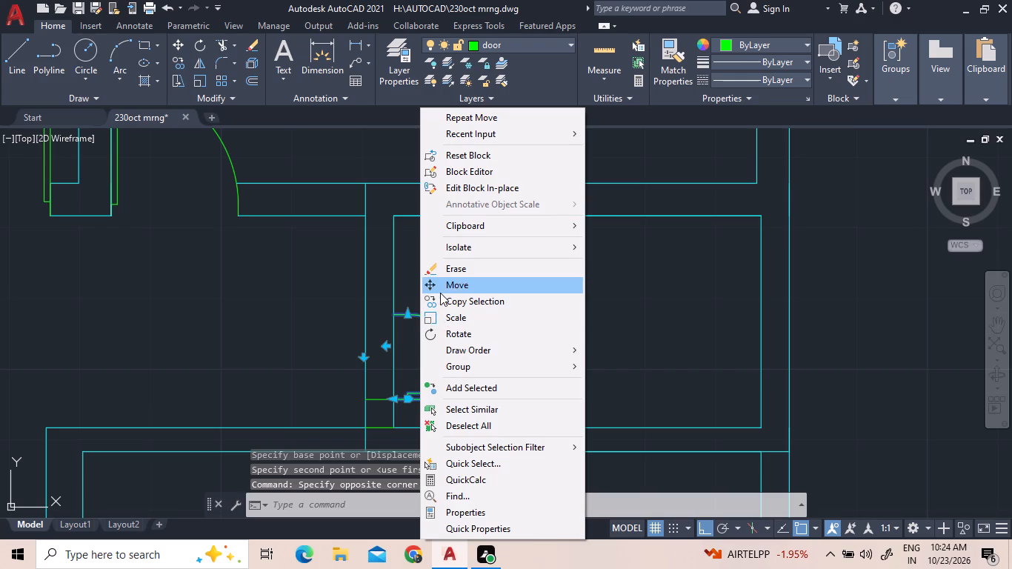
{"action": "left_click", "coordinate": [440, 293]}
{"action": "scroll", "coordinate": [407, 379], "scroll_direction": "up", "scroll_amount": 3}
{"action": "scroll", "coordinate": [342, 482], "scroll_direction": "up", "scroll_amount": 4}
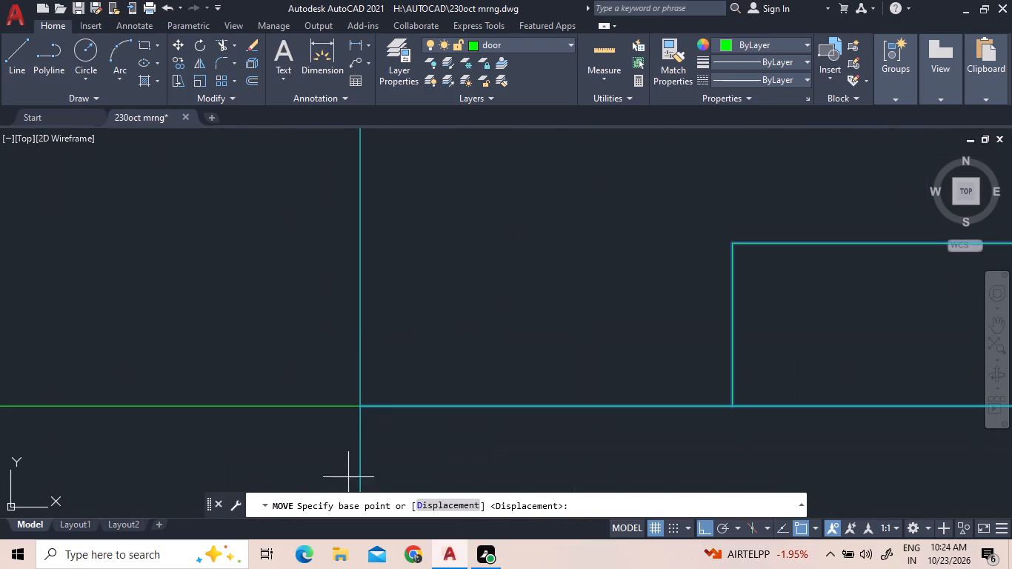
{"action": "left_click", "coordinate": [356, 407]}
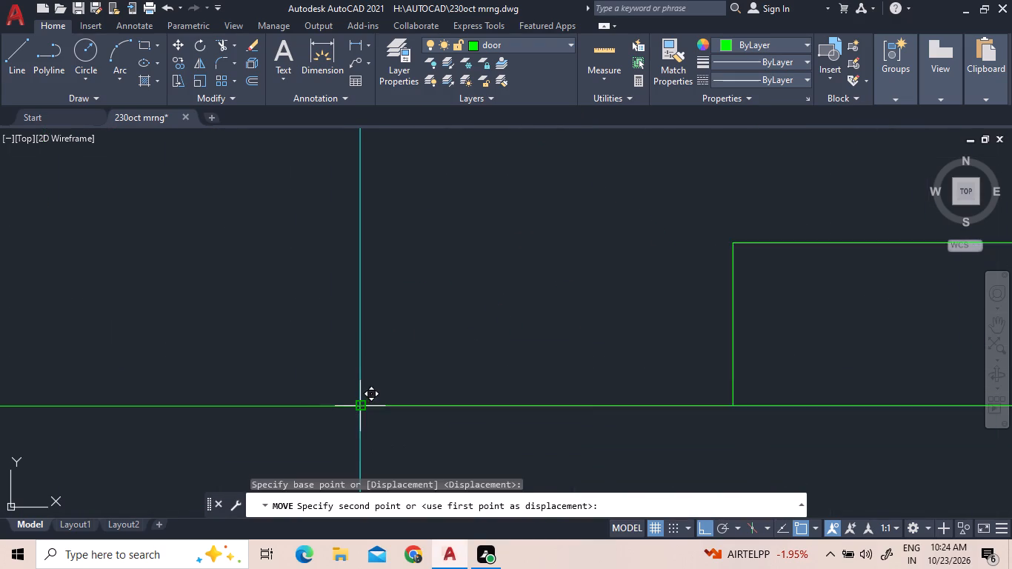
{"action": "scroll", "coordinate": [356, 407], "scroll_direction": "down", "scroll_amount": 4}
{"action": "scroll", "coordinate": [242, 406], "scroll_direction": "up", "scroll_amount": 1}
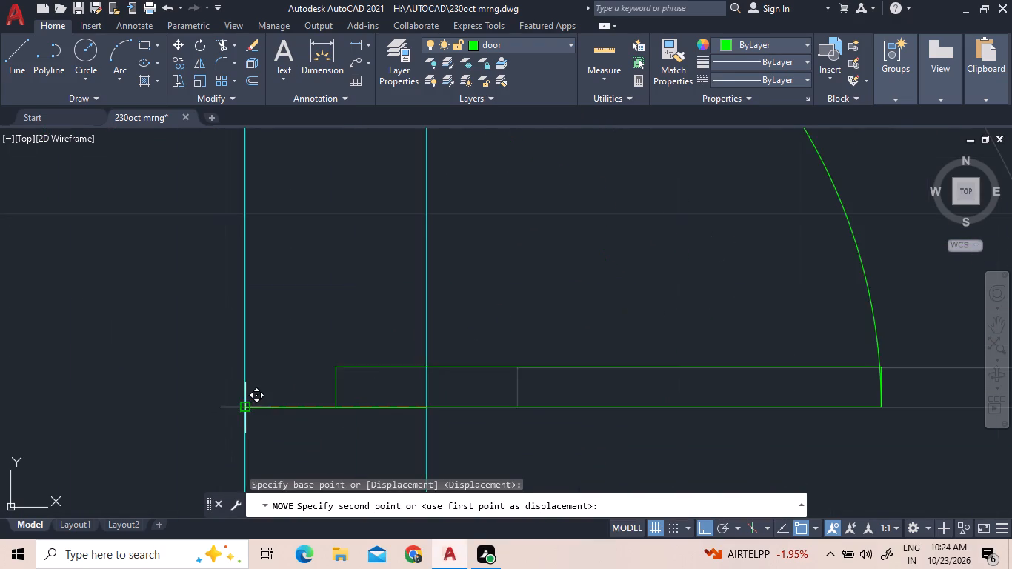
{"action": "scroll", "coordinate": [242, 406], "scroll_direction": "up", "scroll_amount": 4}
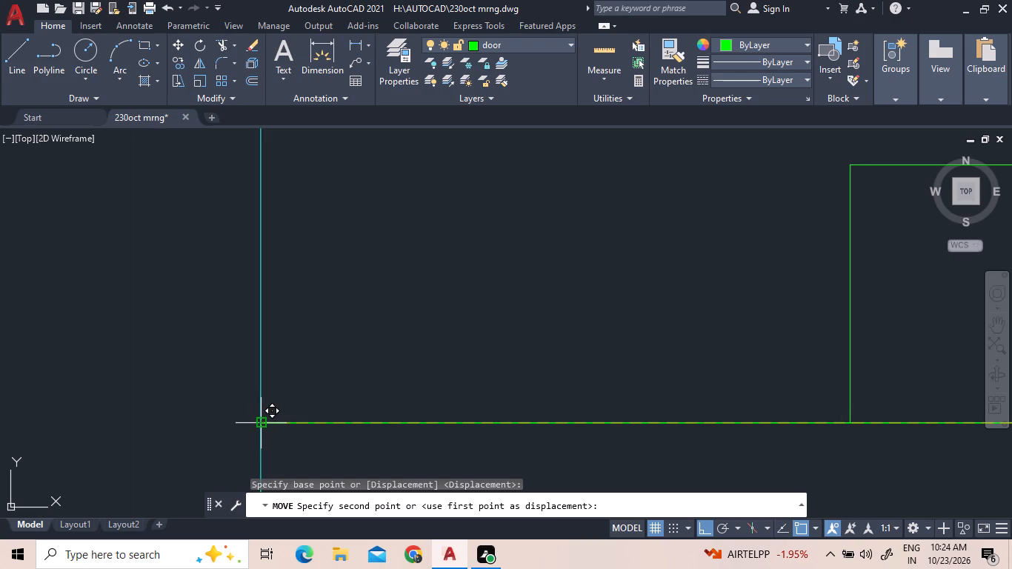
{"action": "left_click", "coordinate": [264, 422]}
Trim the wall lines out of the small room's door opening, plus the short base line and the outer line's stub below it.
{"action": "scroll", "coordinate": [339, 416], "scroll_direction": "down", "scroll_amount": 11}
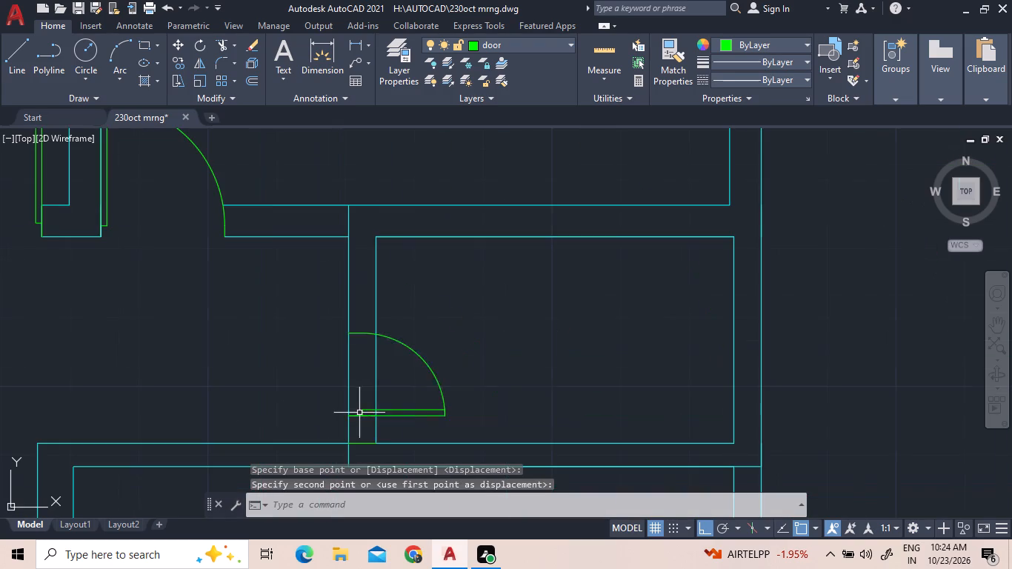
{"action": "scroll", "coordinate": [384, 354], "scroll_direction": "down", "scroll_amount": 2}
{"action": "scroll", "coordinate": [376, 415], "scroll_direction": "up", "scroll_amount": 3}
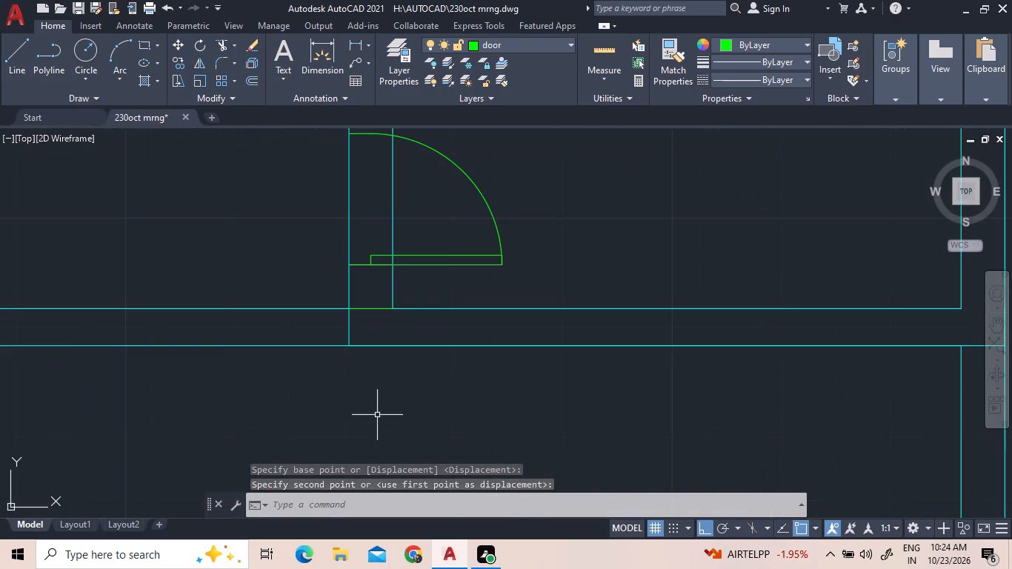
{"action": "left_click", "coordinate": [221, 49]}
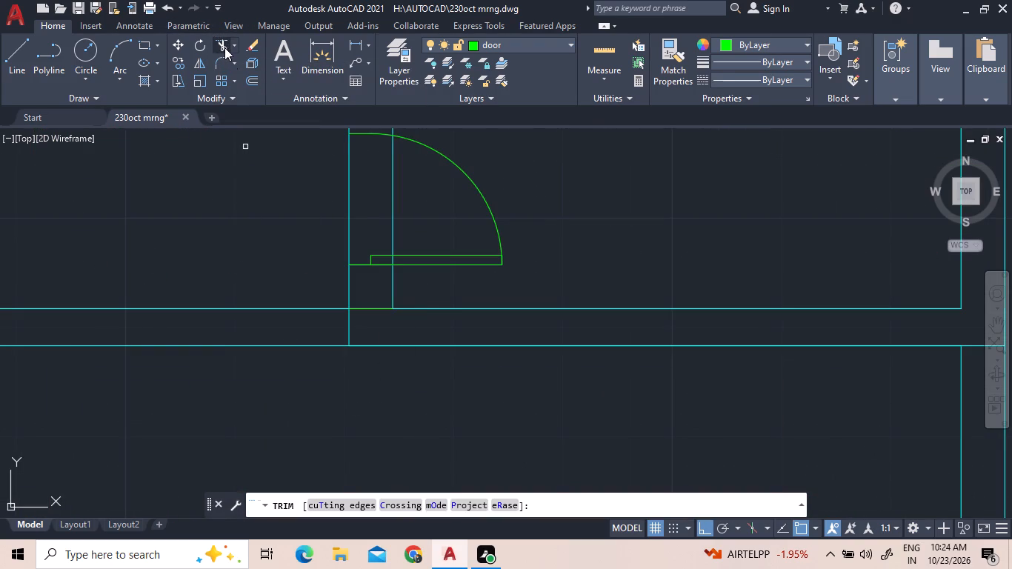
{"action": "left_click", "coordinate": [350, 327]}
{"action": "left_click", "coordinate": [365, 308]}
{"action": "left_click", "coordinate": [418, 195]}
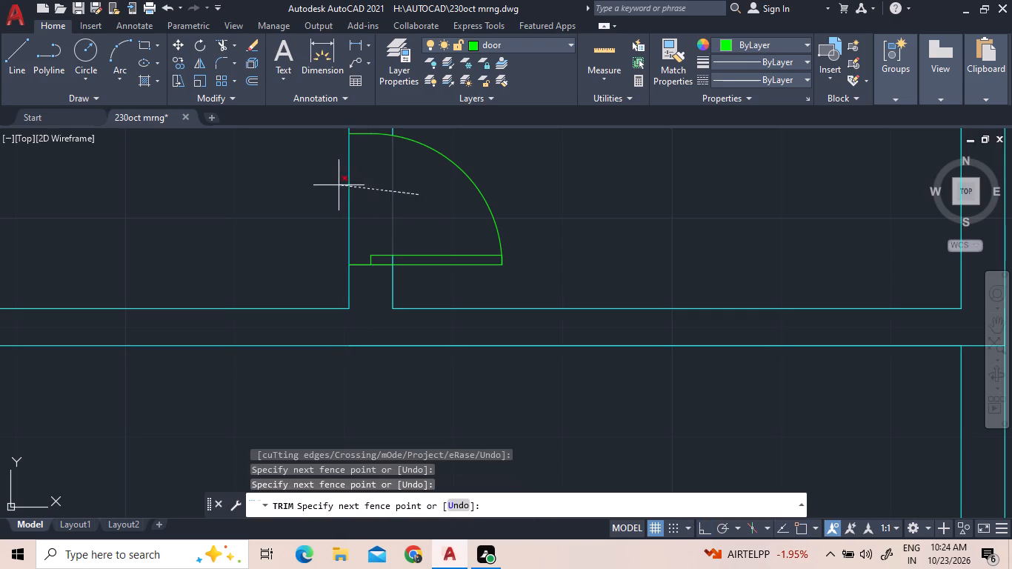
{"action": "left_click", "coordinate": [330, 186]}
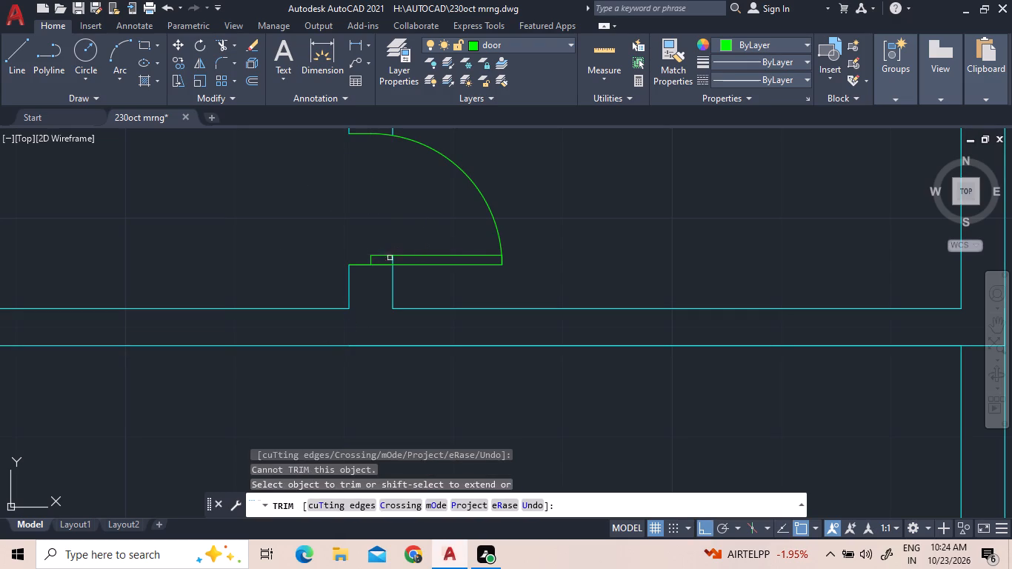
{"action": "left_click", "coordinate": [393, 259]}
Draw a short door-layer line across the lower room's top wall, from its inner top-left corner to the outer wall line.
{"action": "scroll", "coordinate": [406, 224], "scroll_direction": "down", "scroll_amount": 3}
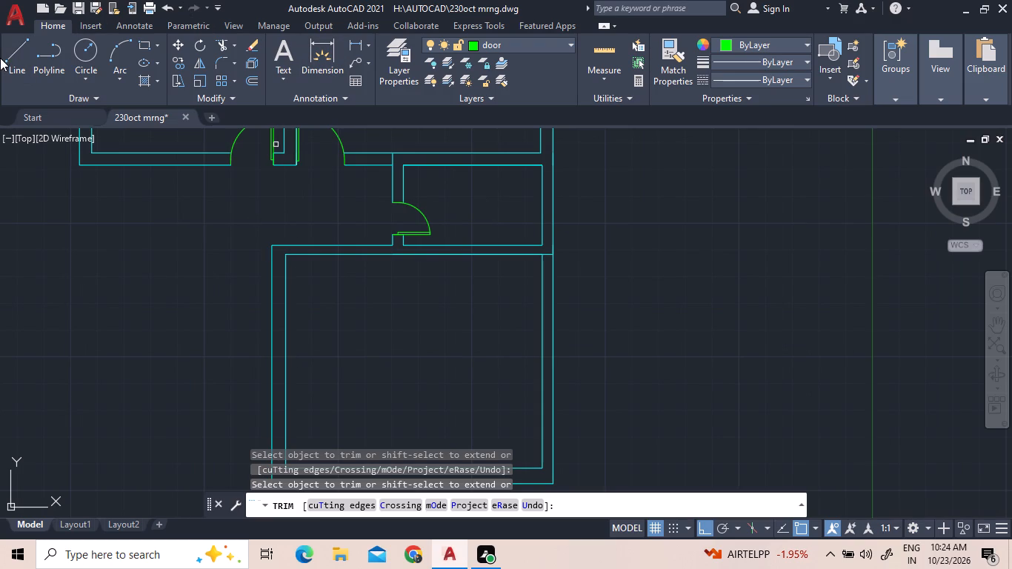
{"action": "left_click", "coordinate": [28, 59]}
{"action": "scroll", "coordinate": [289, 245], "scroll_direction": "up", "scroll_amount": 4}
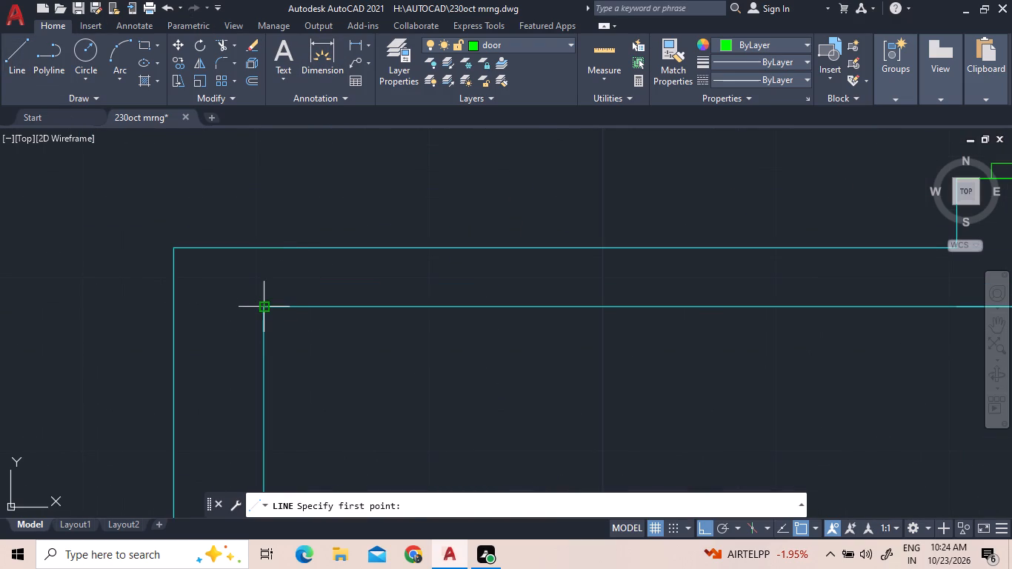
{"action": "left_click", "coordinate": [268, 303]}
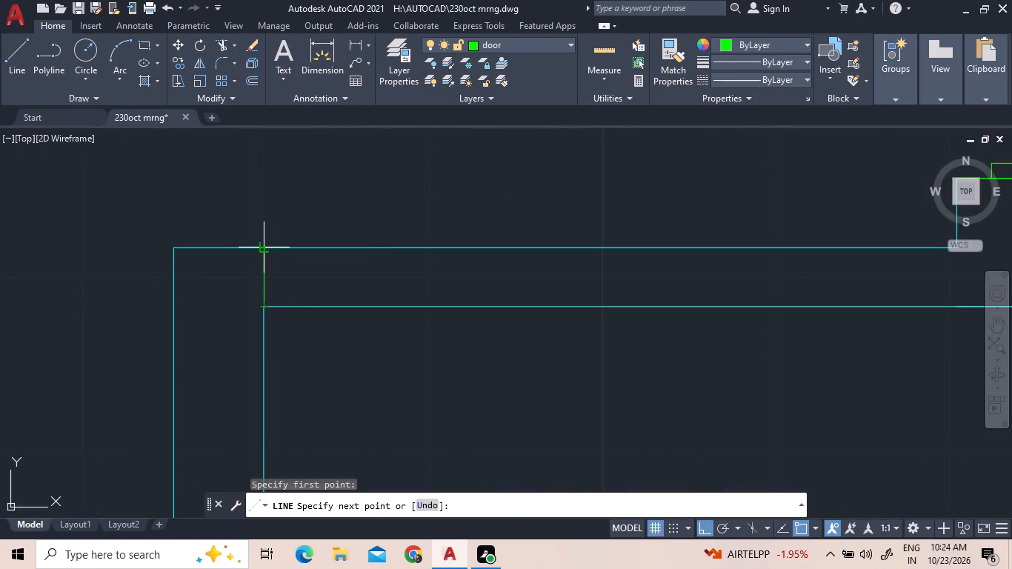
{"action": "left_click", "coordinate": [264, 250]}
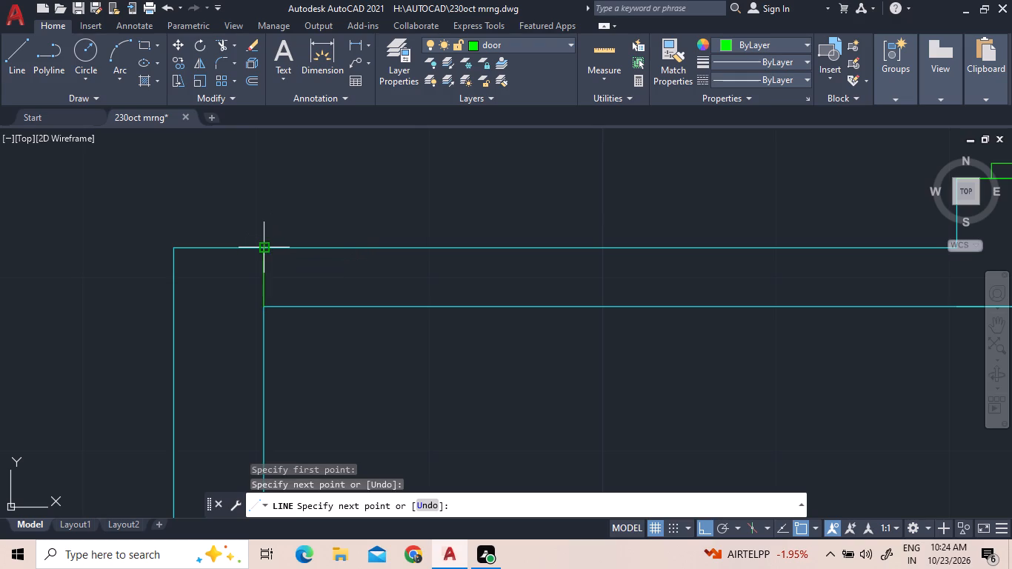
Quick-measure the lower room's wall lengths, wall thickness and interior dimensions.
{"action": "left_click", "coordinate": [585, 41]}
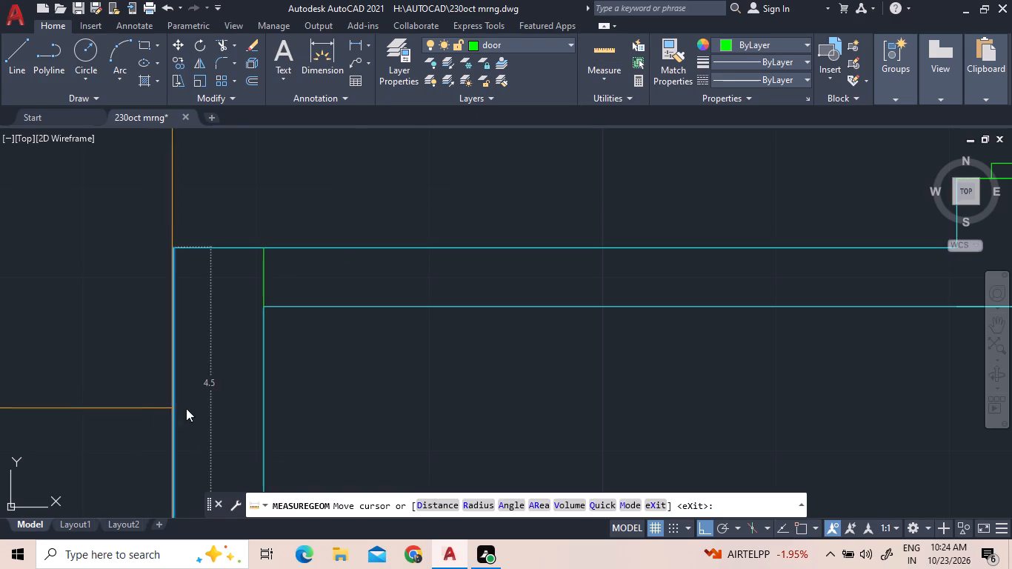
{"action": "scroll", "coordinate": [224, 336], "scroll_direction": "down", "scroll_amount": 2}
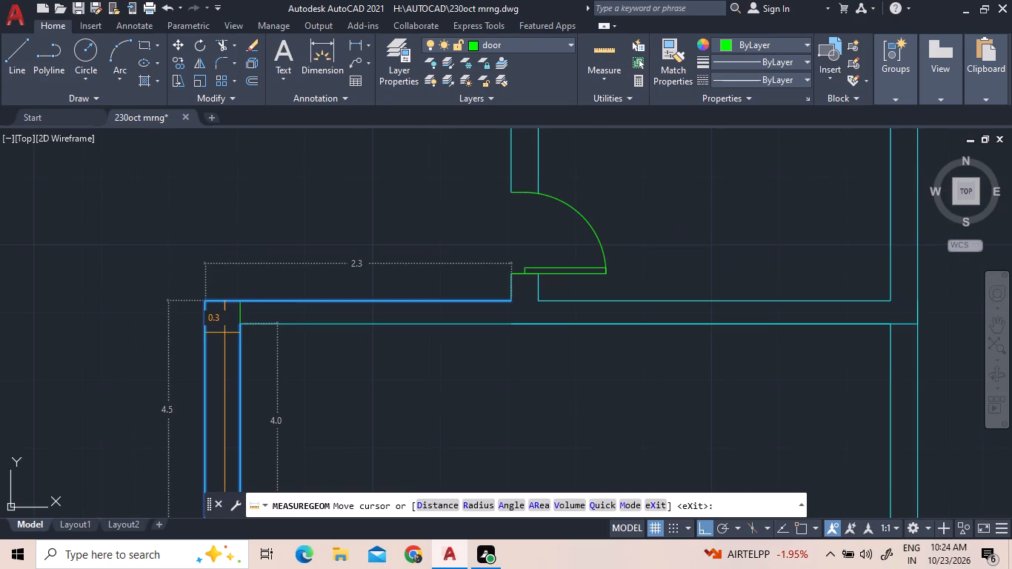
{"action": "scroll", "coordinate": [224, 333], "scroll_direction": "down", "scroll_amount": 3}
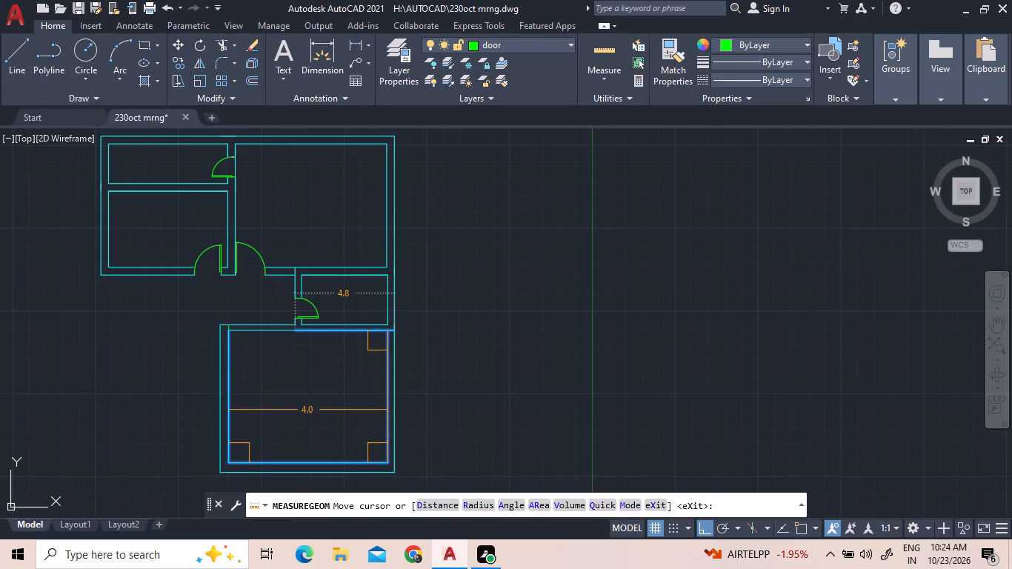
{"action": "scroll", "coordinate": [392, 408], "scroll_direction": "up", "scroll_amount": 1}
{"action": "scroll", "coordinate": [390, 365], "scroll_direction": "down", "scroll_amount": 2}
{"action": "scroll", "coordinate": [327, 432], "scroll_direction": "up", "scroll_amount": 3}
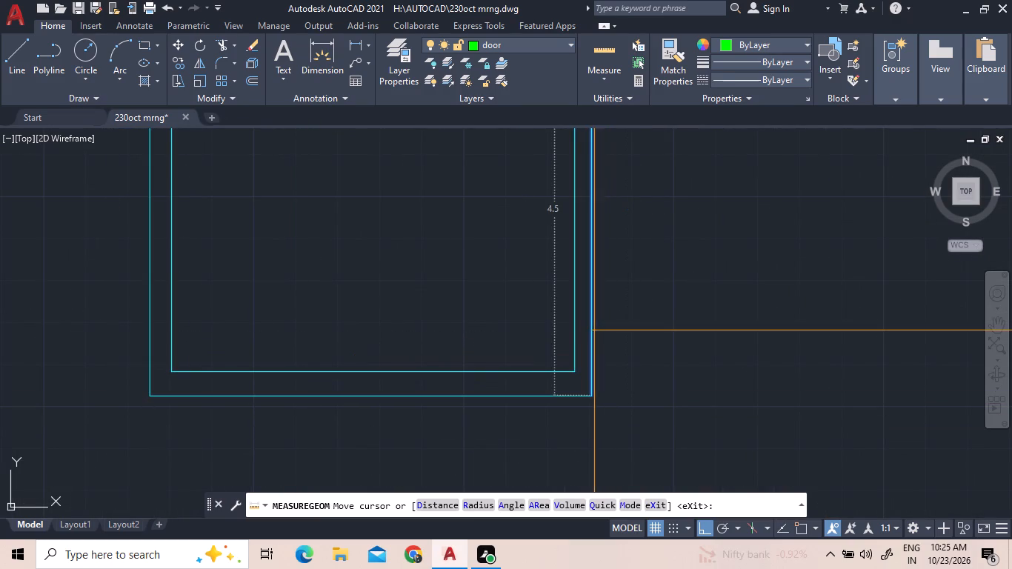
{"action": "scroll", "coordinate": [574, 412], "scroll_direction": "down", "scroll_amount": 2}
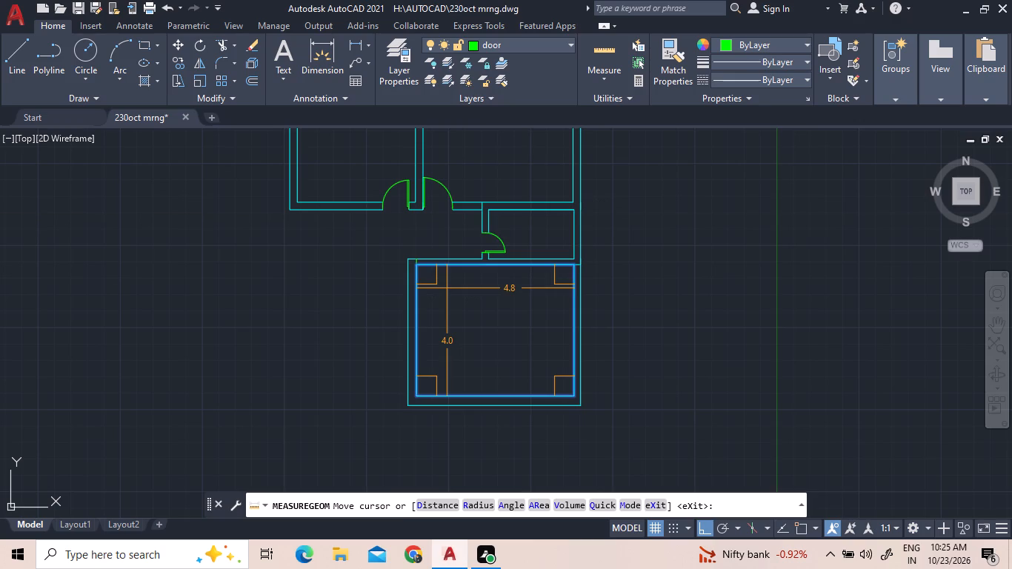
{"action": "right_click", "coordinate": [447, 288]}
{"action": "left_click", "coordinate": [530, 15]}
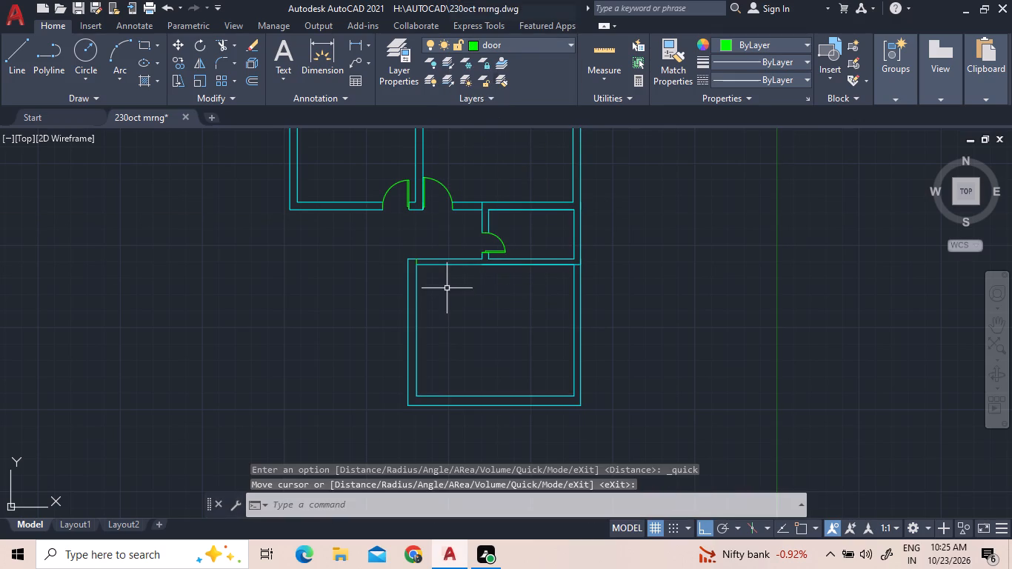
Trim the small room's outer left wall line where it crosses the horizontal wall above the room.
{"action": "scroll", "coordinate": [501, 202], "scroll_direction": "up", "scroll_amount": 3}
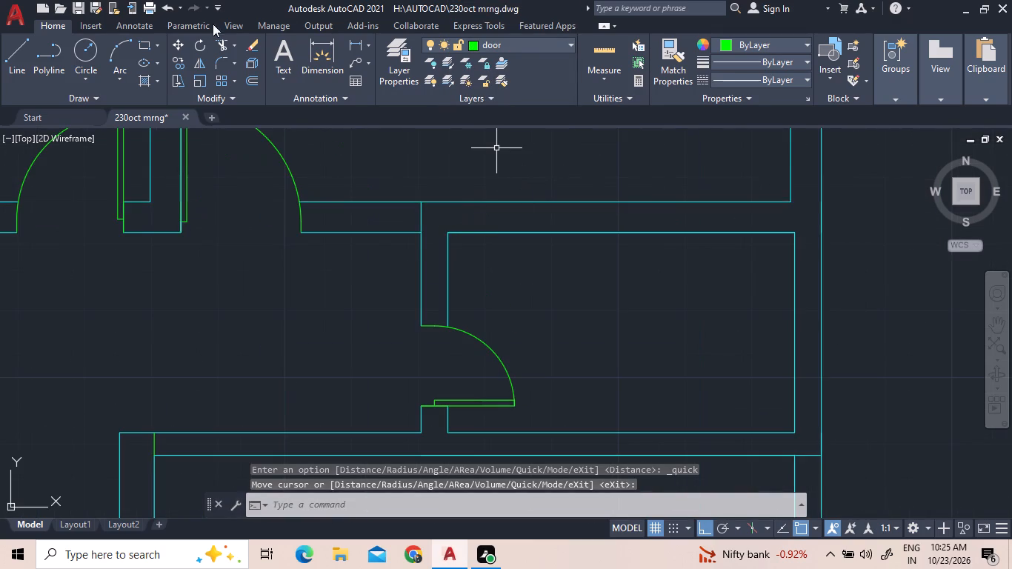
{"action": "left_click", "coordinate": [221, 37]}
{"action": "left_click", "coordinate": [424, 219]}
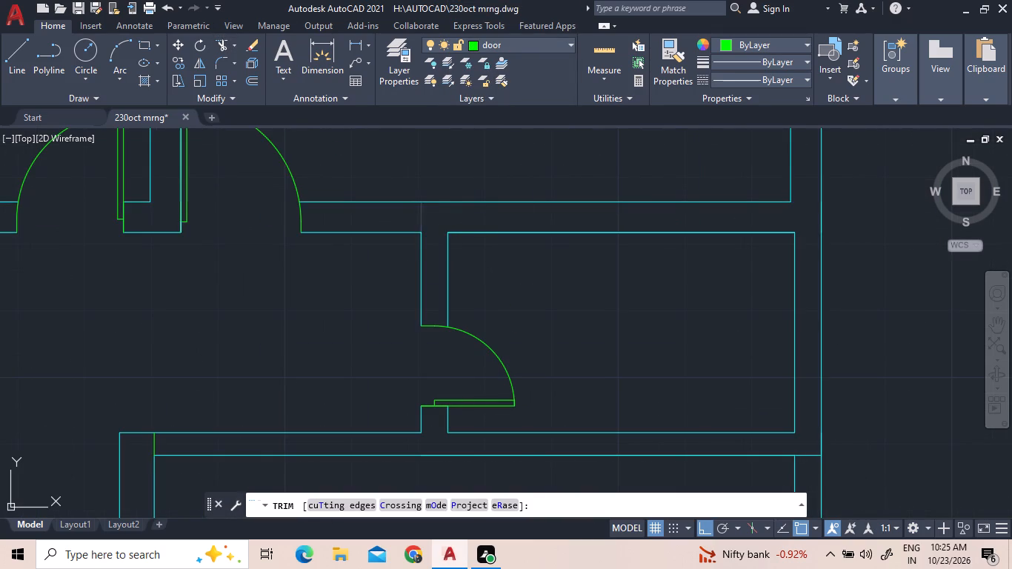
{"action": "left_click", "coordinate": [412, 204]}
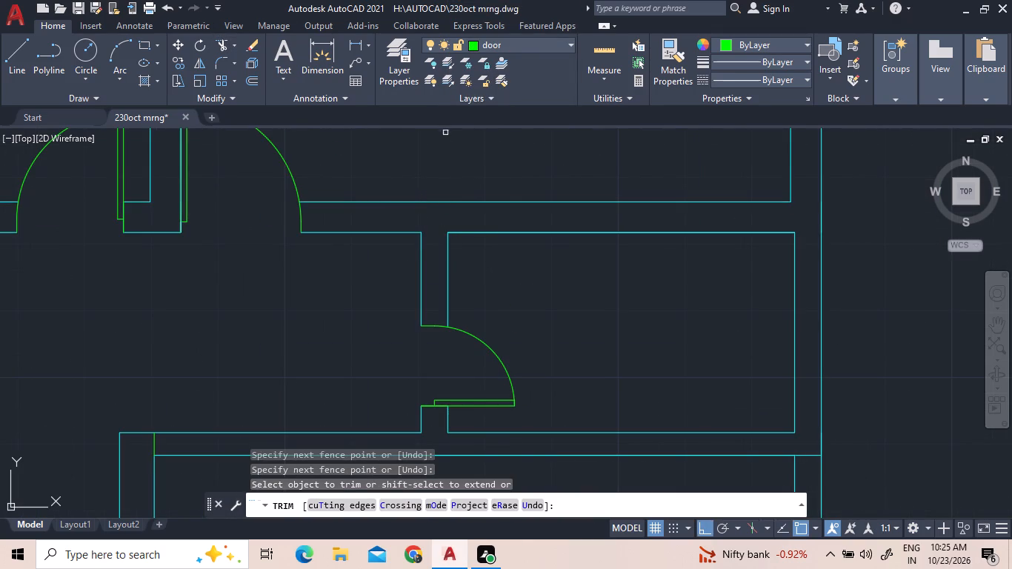
{"action": "scroll", "coordinate": [453, 162], "scroll_direction": "down", "scroll_amount": 2}
{"action": "right_click", "coordinate": [392, 234]}
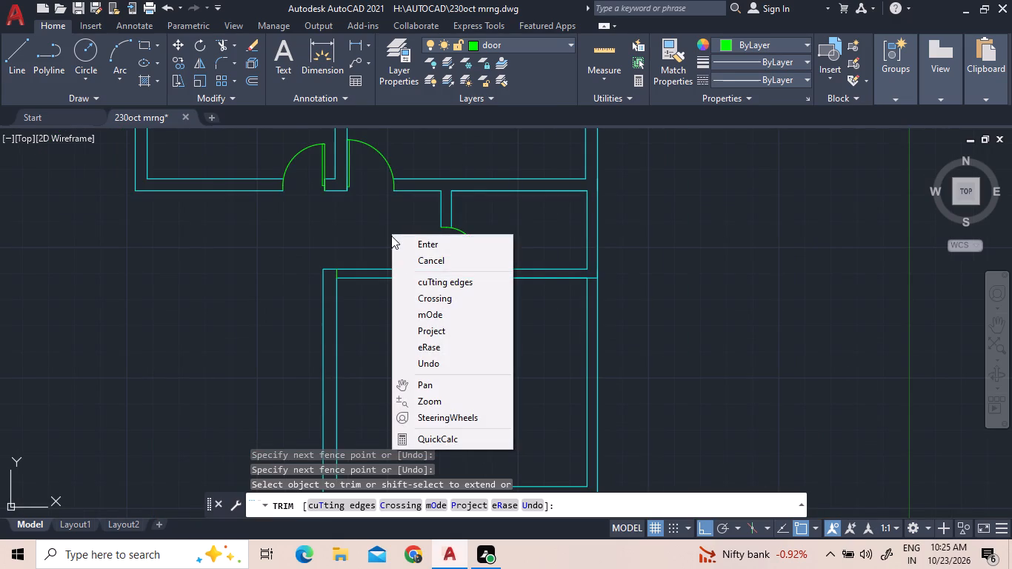
{"action": "left_click", "coordinate": [407, 252]}
Offset the short door-layer line across the lower room's top wall by 0.2 toward the room's interior side.
{"action": "scroll", "coordinate": [370, 250], "scroll_direction": "up", "scroll_amount": 2}
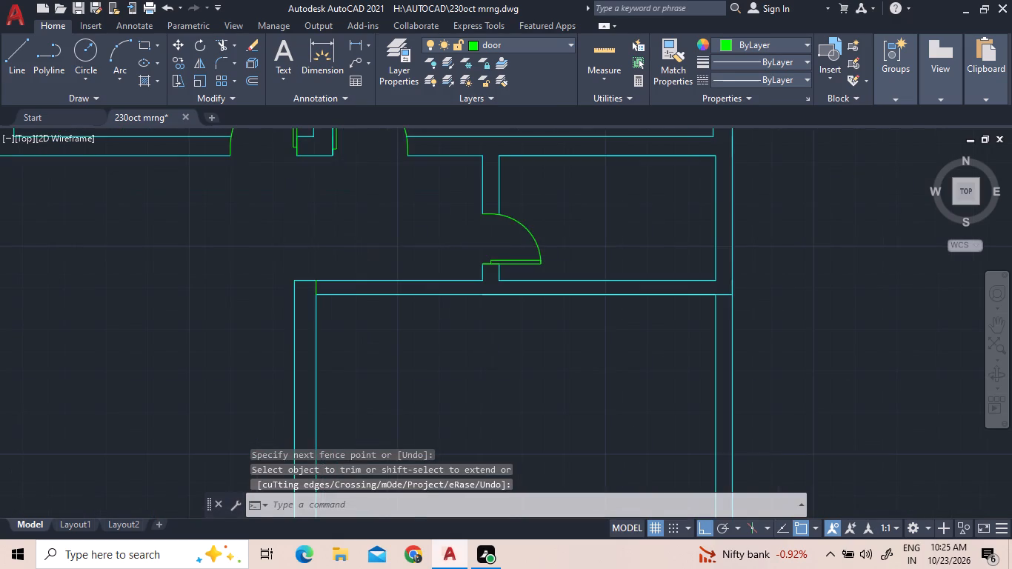
{"action": "left_click", "coordinate": [257, 76]}
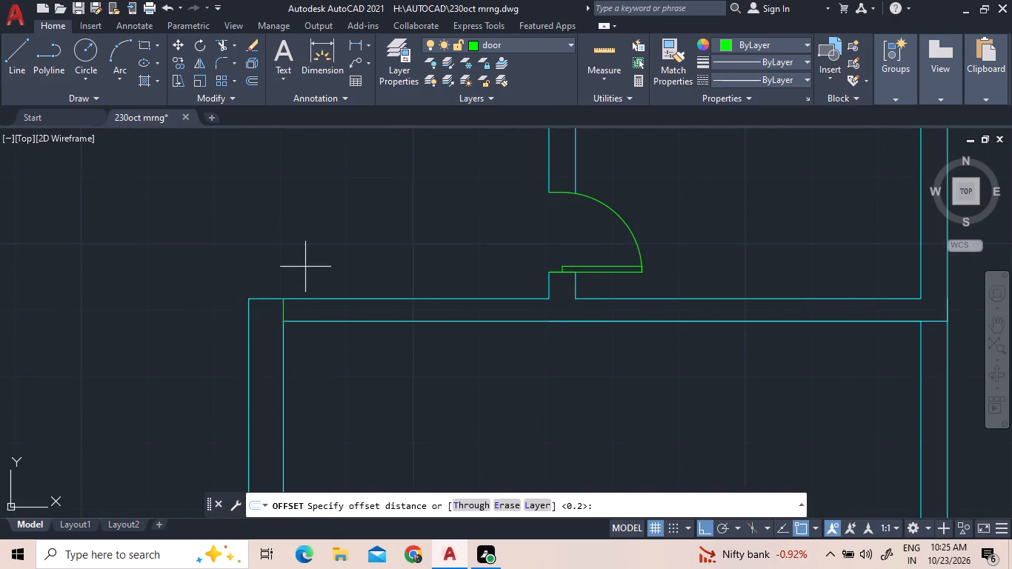
{"action": "type", "text": "0.2"}
{"action": "key", "text": "Return"}
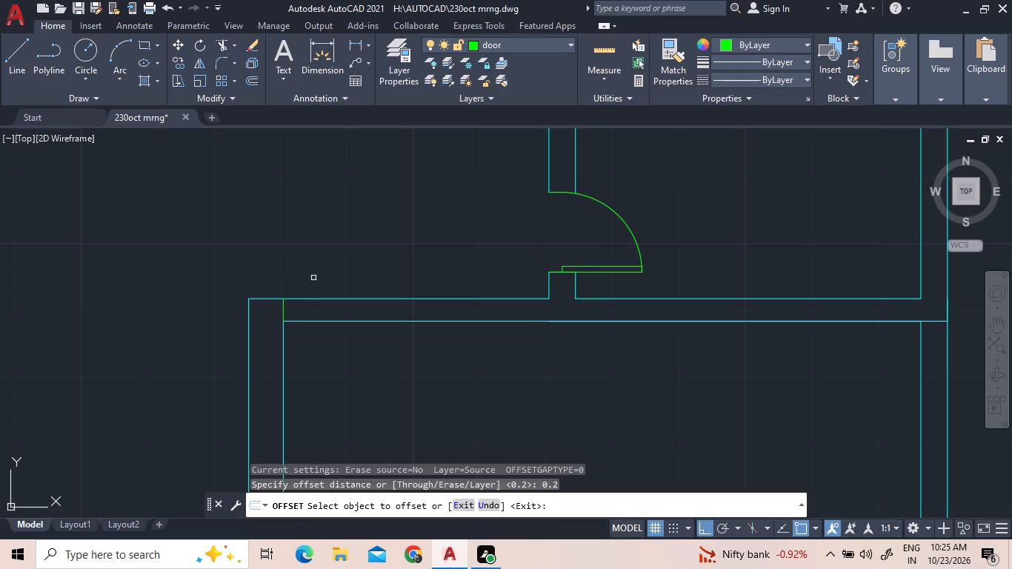
{"action": "left_click", "coordinate": [284, 301]}
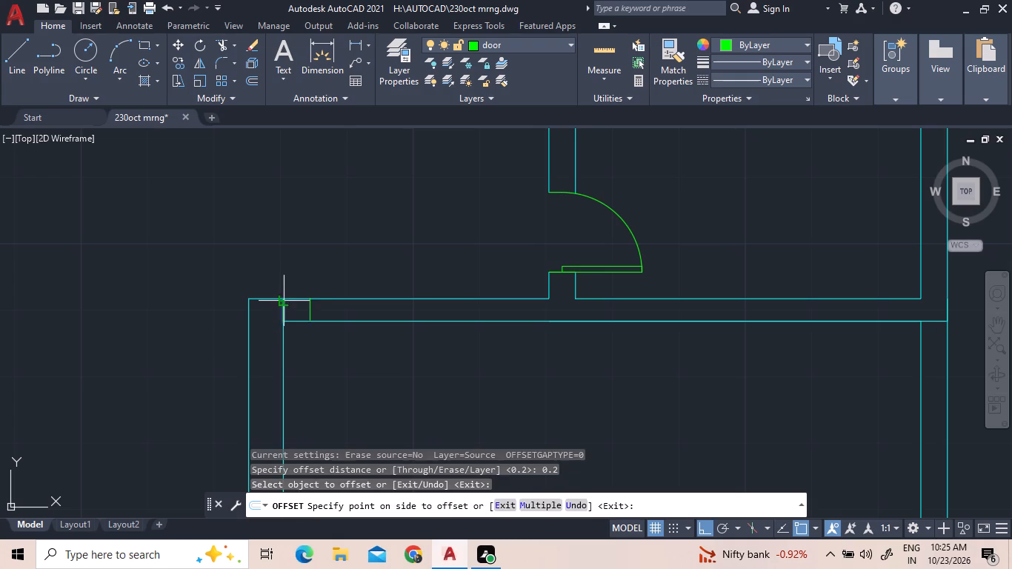
{"action": "left_click", "coordinate": [292, 300]}
{"action": "right_click", "coordinate": [306, 153]}
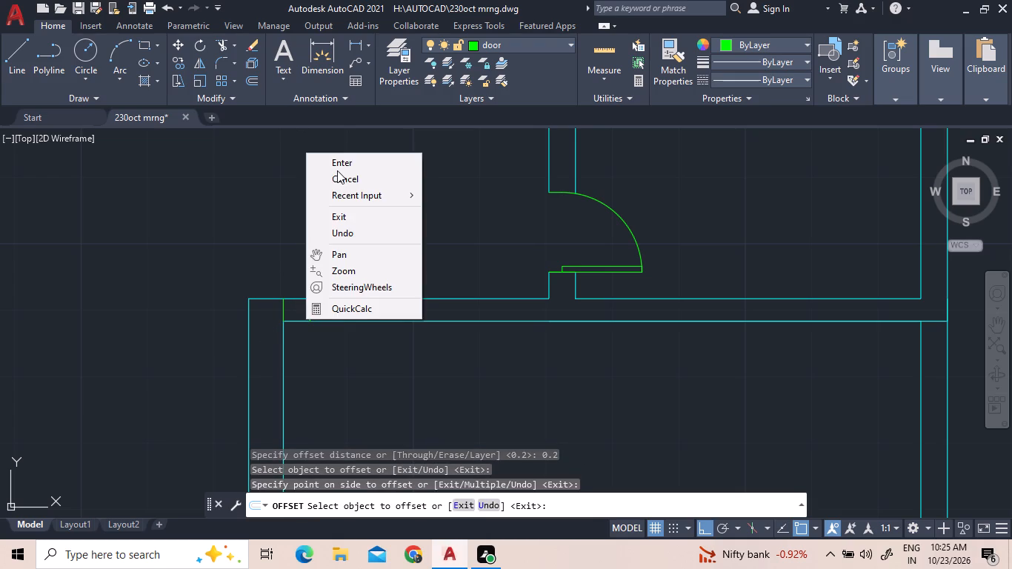
{"action": "left_click", "coordinate": [337, 170]}
Insert a Door - Metric block from the architectural tool palette in the open space above the lower room's top wall.
{"action": "right_click", "coordinate": [407, 231]}
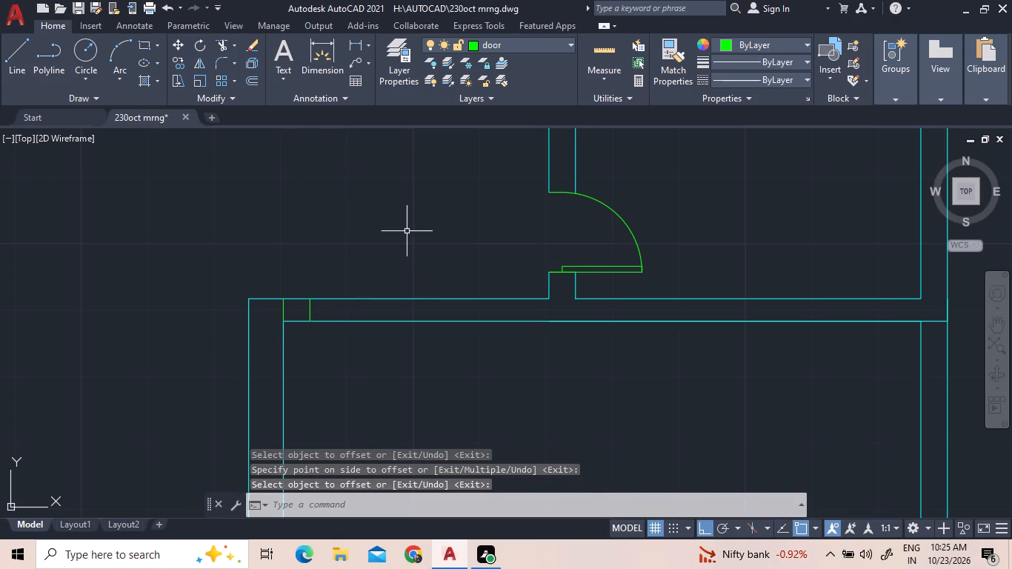
{"action": "left_click", "coordinate": [478, 262]}
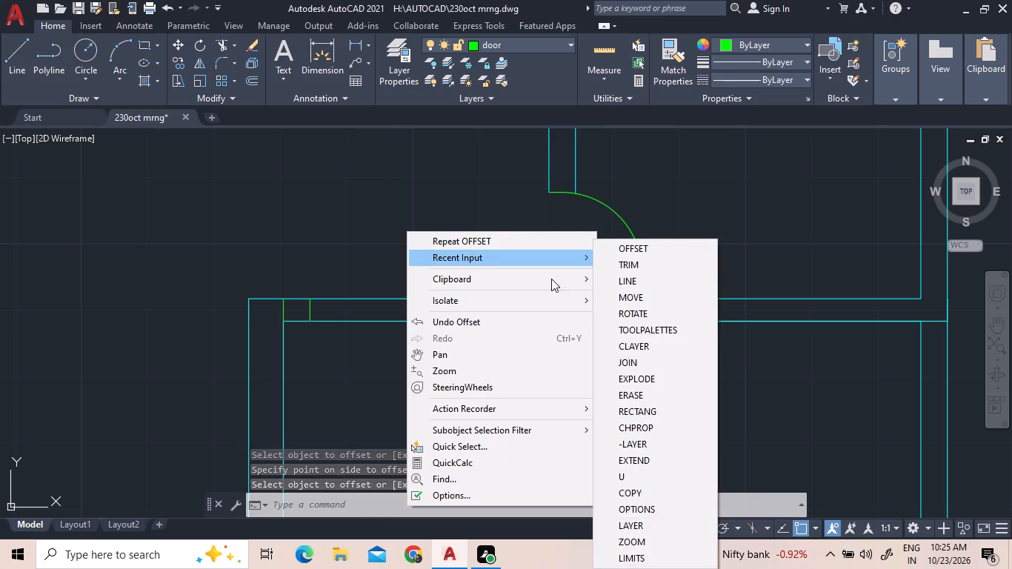
{"action": "left_click", "coordinate": [635, 325]}
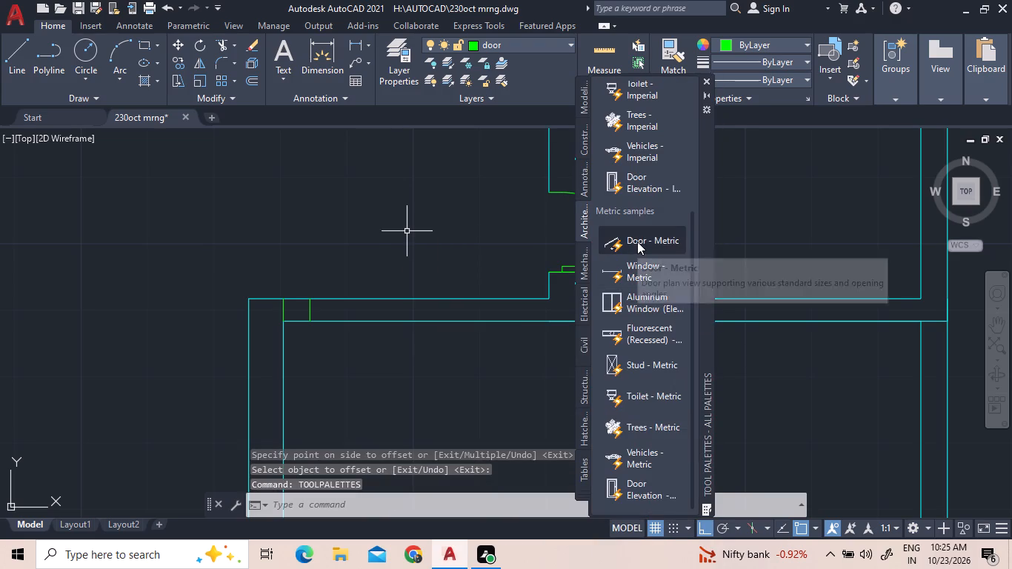
{"action": "left_click_drag", "start_coordinate": [637, 242], "coordinate": [353, 222]}
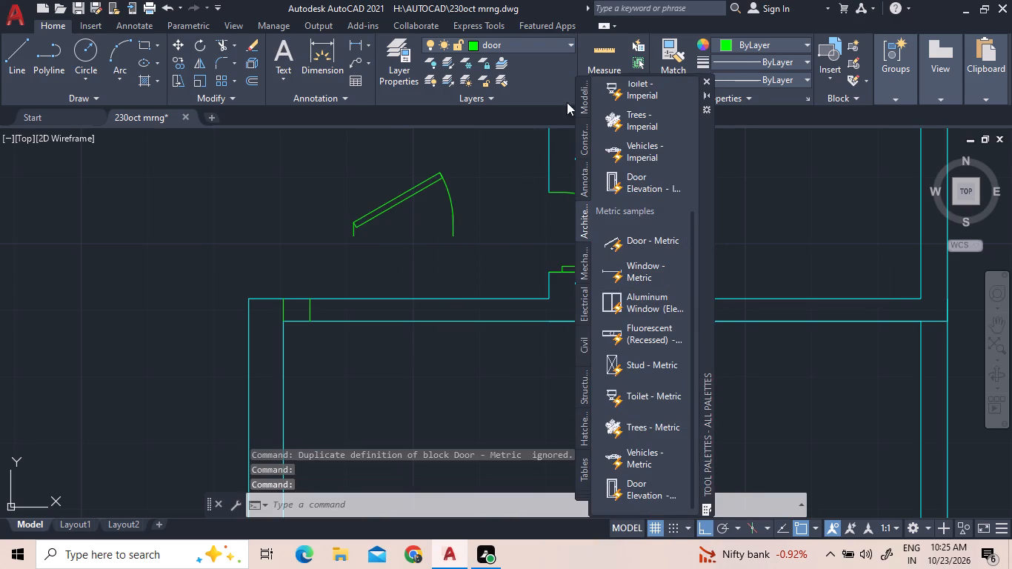
{"action": "left_click", "coordinate": [705, 85]}
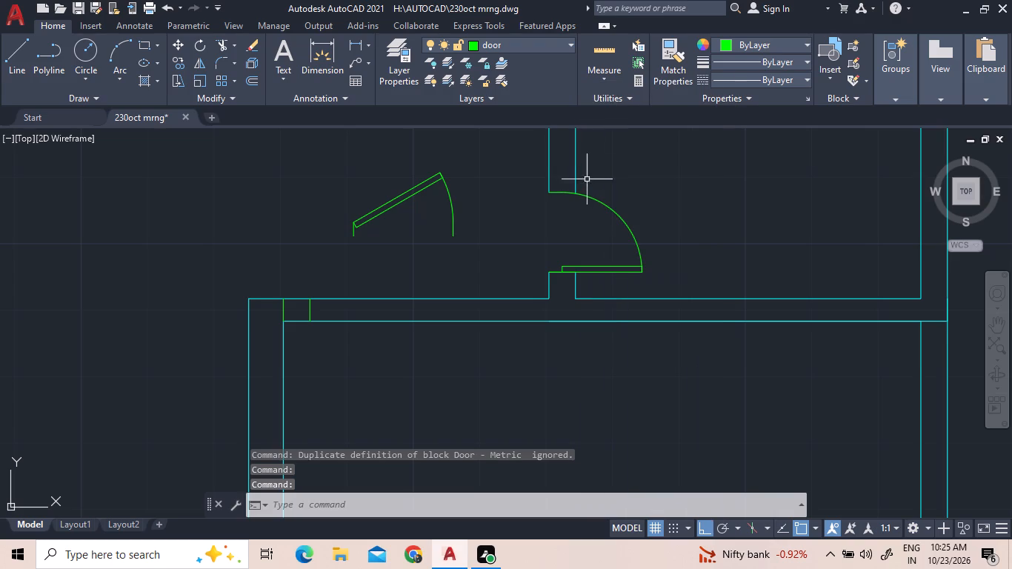
Set the new door block to Open 90º, flip its swing downward and stretch its width to about 0.9.
{"action": "left_click", "coordinate": [432, 198]}
{"action": "left_click", "coordinate": [412, 174]}
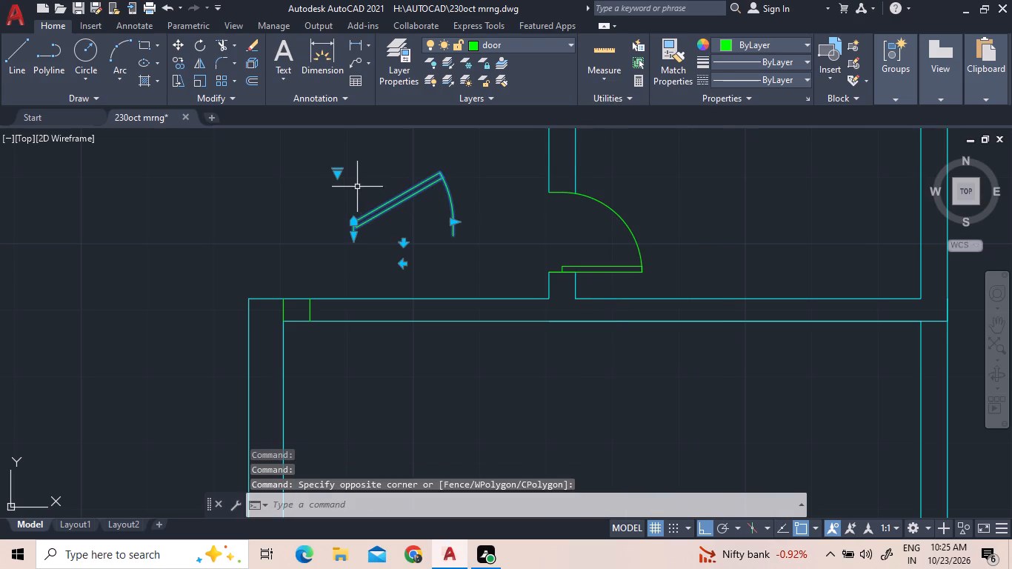
{"action": "left_click", "coordinate": [338, 174]}
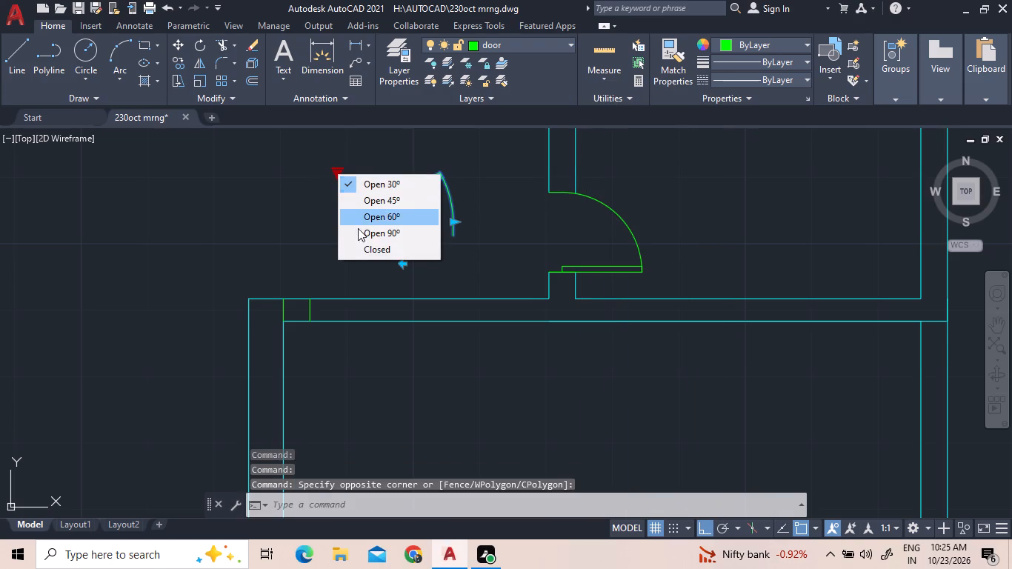
{"action": "left_click", "coordinate": [362, 239]}
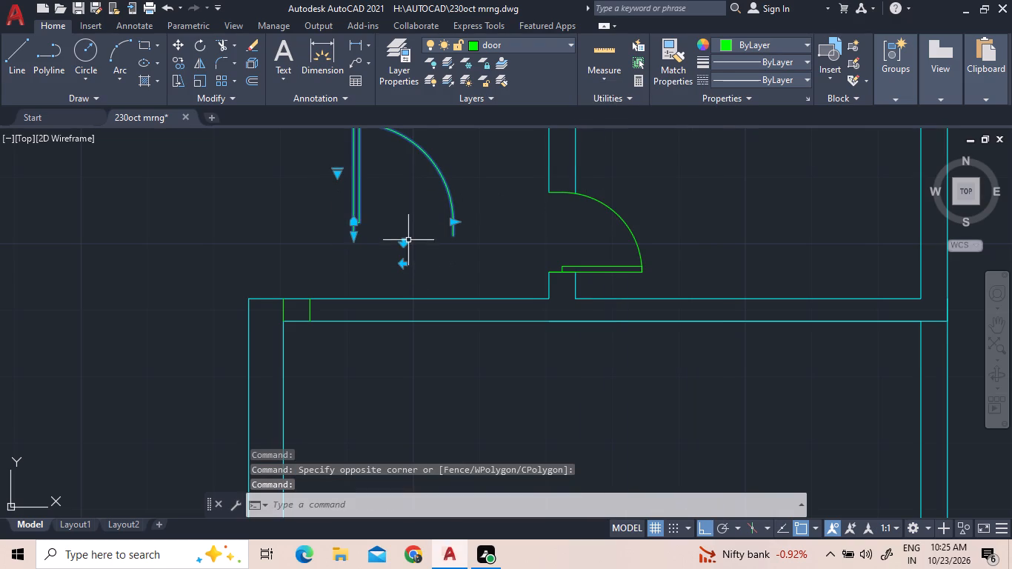
{"action": "left_click", "coordinate": [406, 240]}
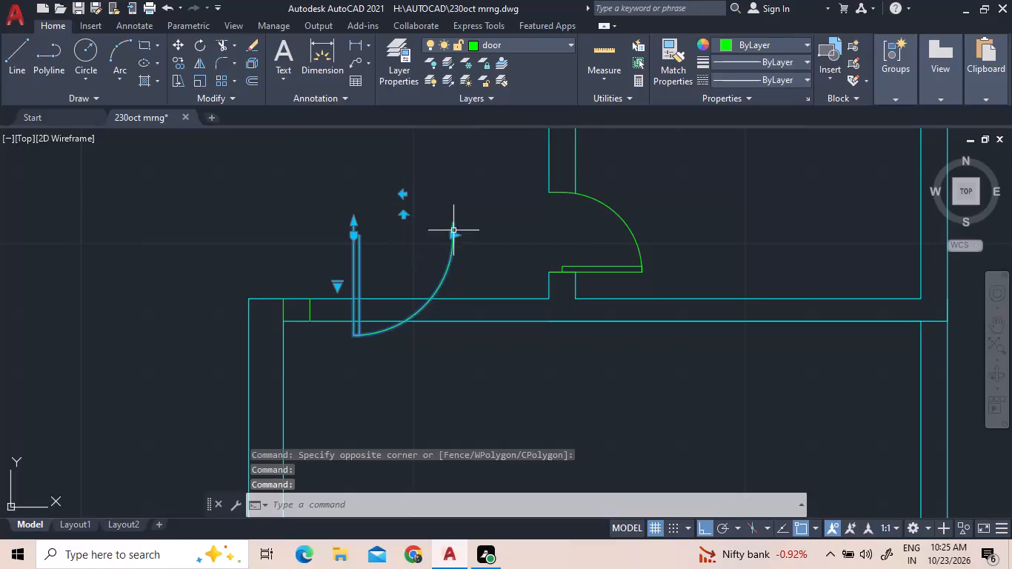
{"action": "left_click", "coordinate": [453, 238]}
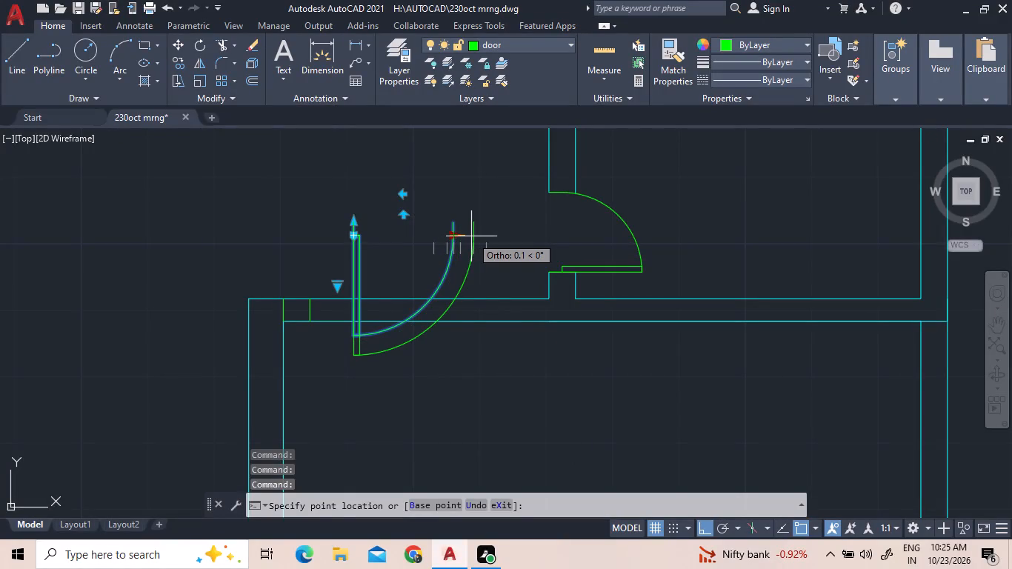
{"action": "left_click", "coordinate": [471, 236]}
Quick-measure the new door's opening width.
{"action": "left_click", "coordinate": [601, 53]}
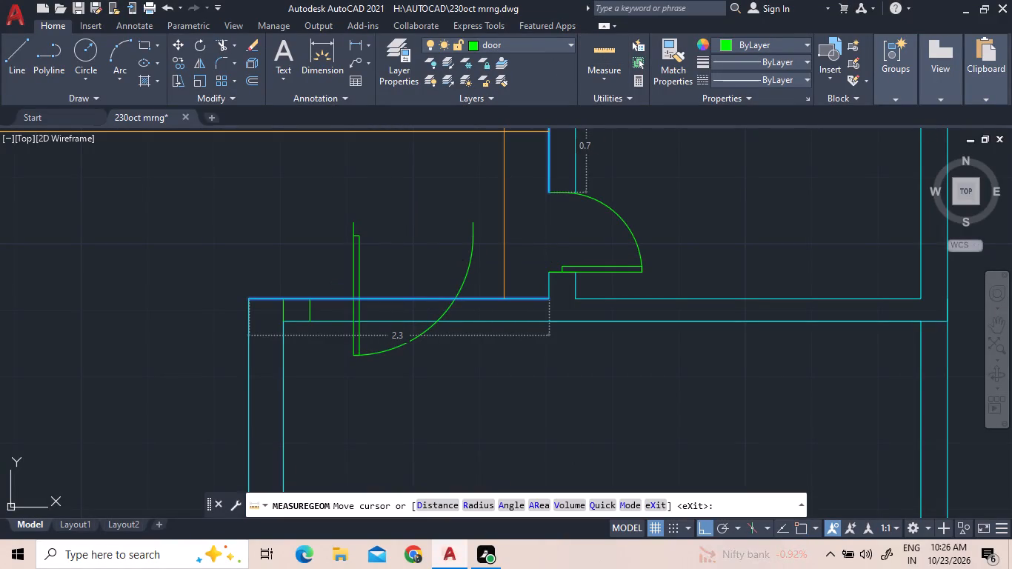
{"action": "right_click", "coordinate": [438, 224]}
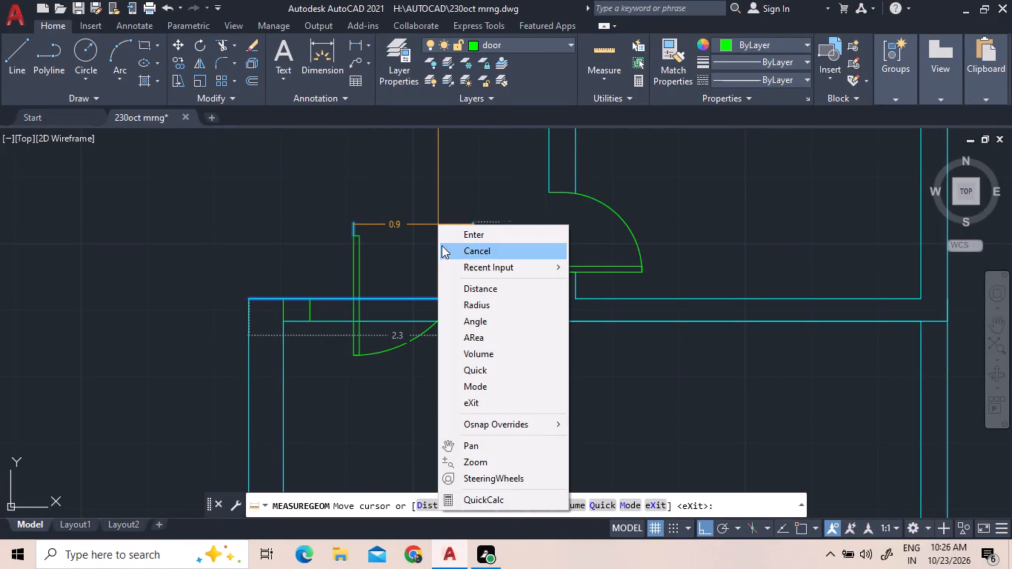
{"action": "left_click", "coordinate": [450, 233]}
Move the door from the top of its hinge-side jamb to the offset line's upper end on the lower room's top wall.
{"action": "left_click", "coordinate": [392, 253]}
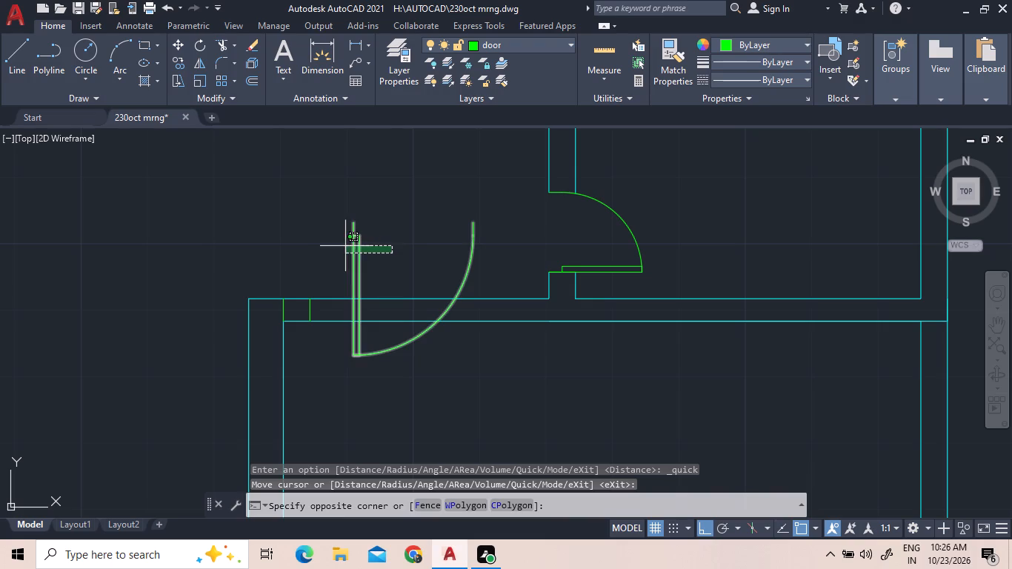
{"action": "left_click", "coordinate": [336, 245]}
{"action": "right_click", "coordinate": [394, 220]}
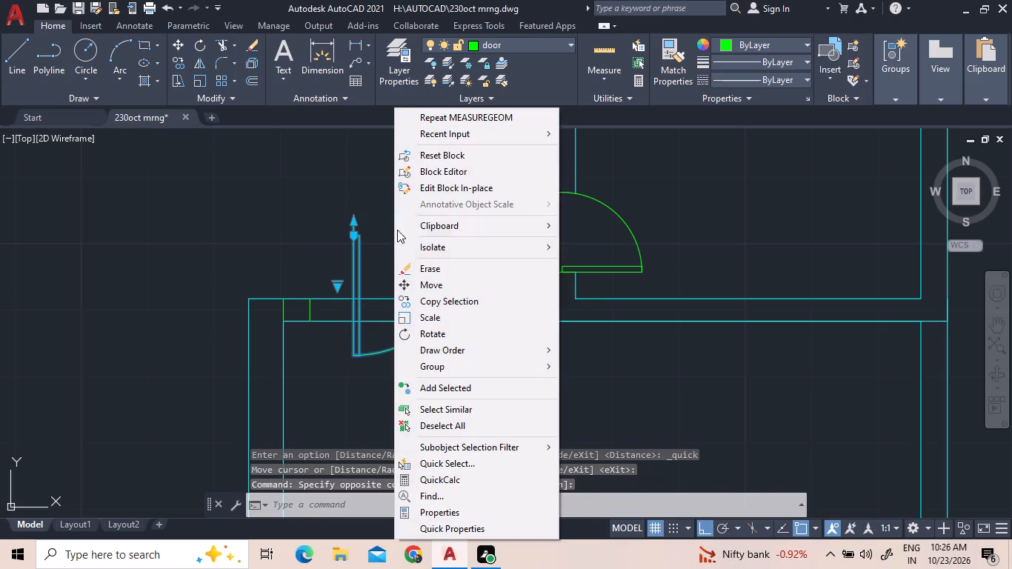
{"action": "left_click", "coordinate": [430, 281]}
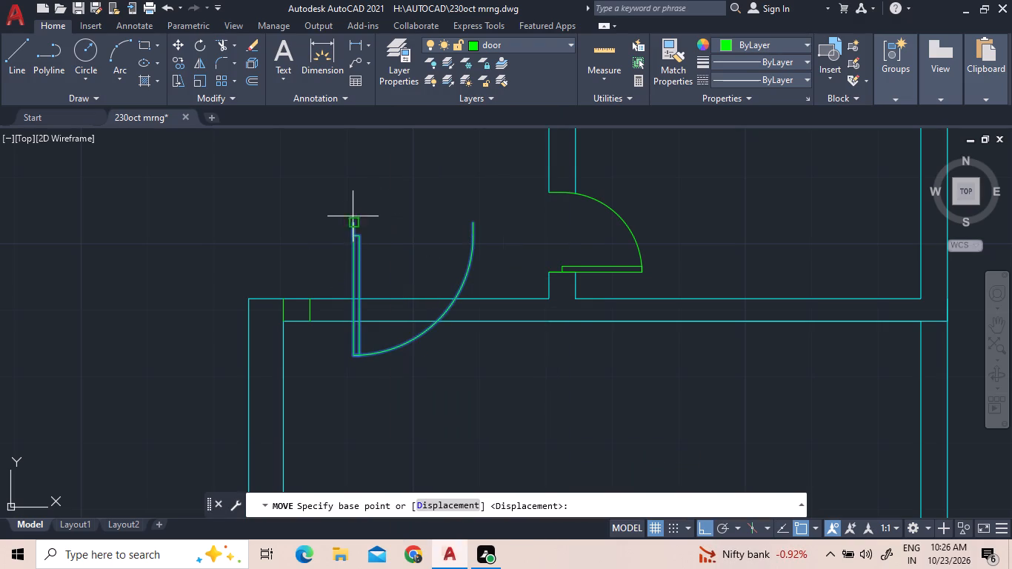
{"action": "left_click", "coordinate": [354, 218]}
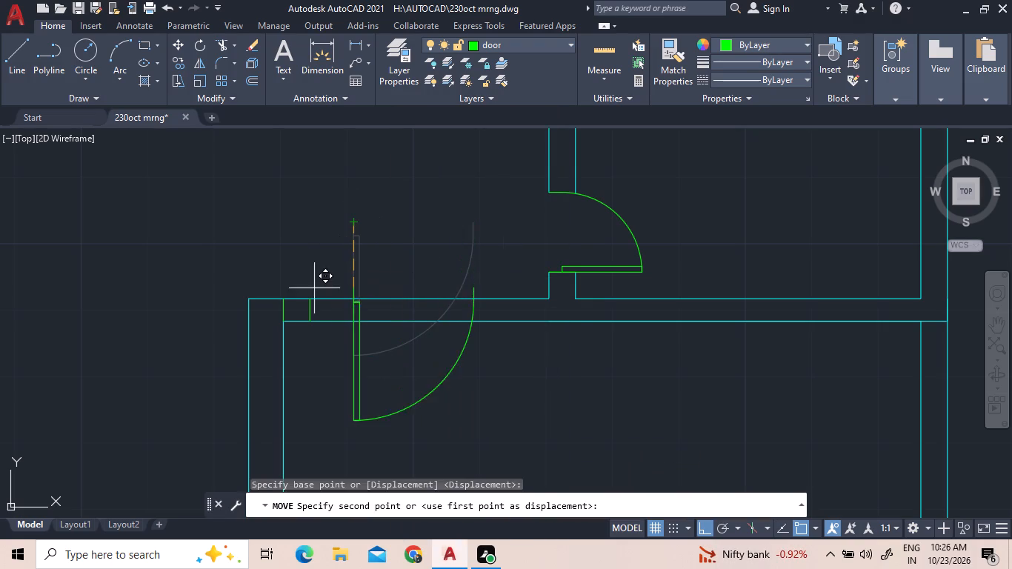
{"action": "left_click", "coordinate": [311, 296]}
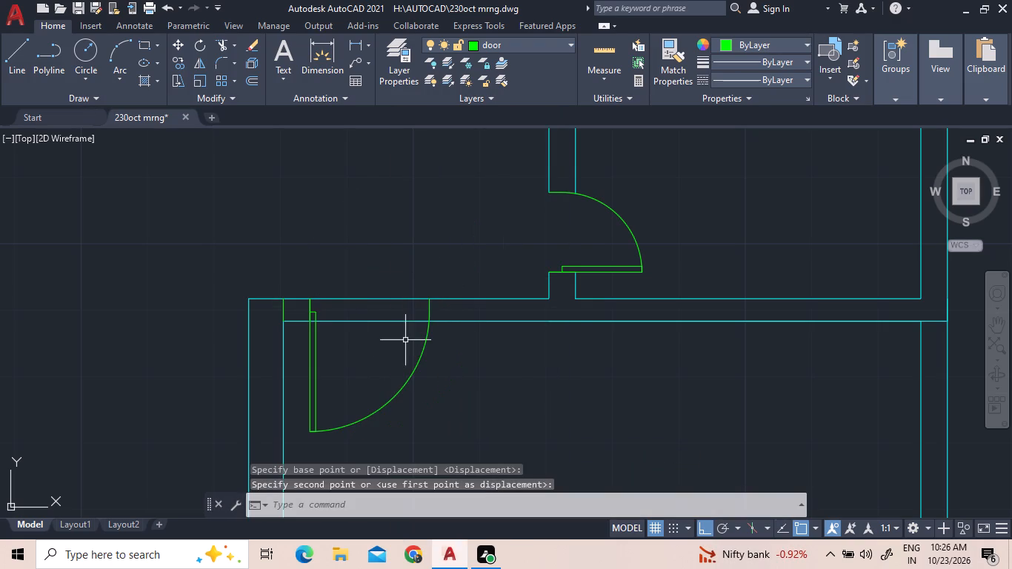
Trim both wall lines out of the lower room's door opening, plus the stub at the door leaf and the original door-layer reference line.
{"action": "scroll", "coordinate": [373, 291], "scroll_direction": "down", "scroll_amount": 1}
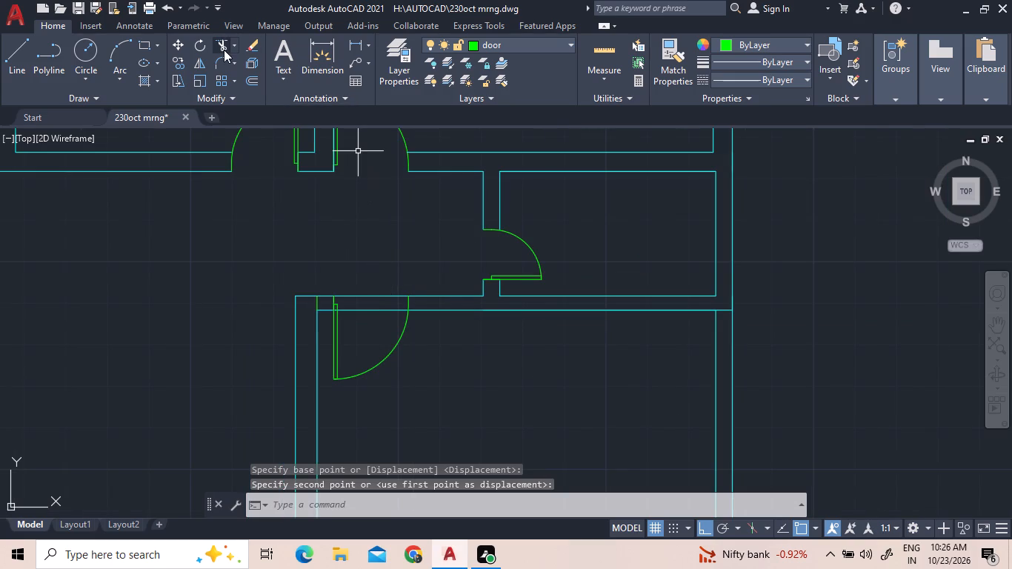
{"action": "left_click", "coordinate": [224, 49]}
{"action": "left_click", "coordinate": [376, 310]}
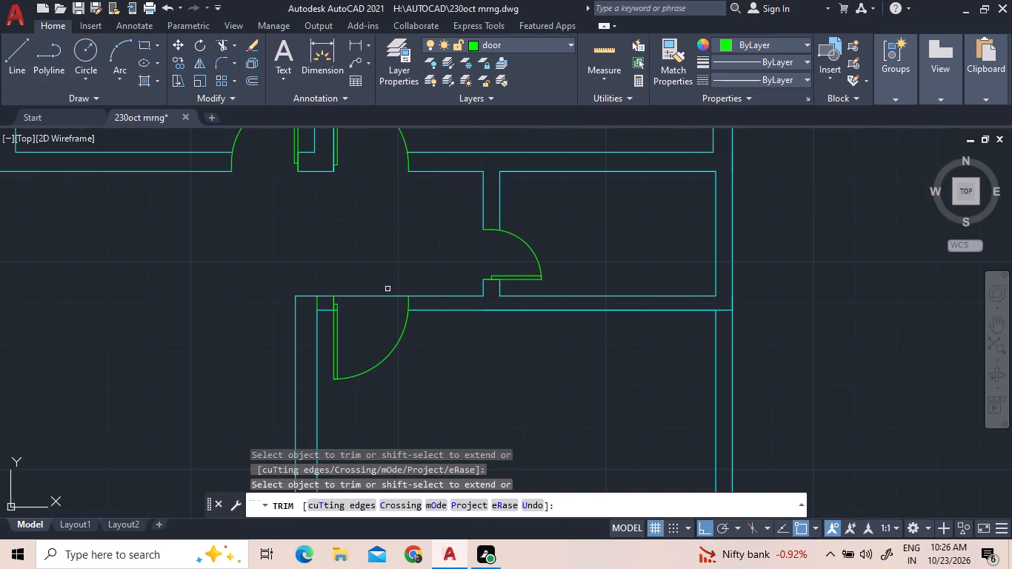
{"action": "left_click", "coordinate": [387, 296]}
{"action": "scroll", "coordinate": [339, 310], "scroll_direction": "up", "scroll_amount": 4}
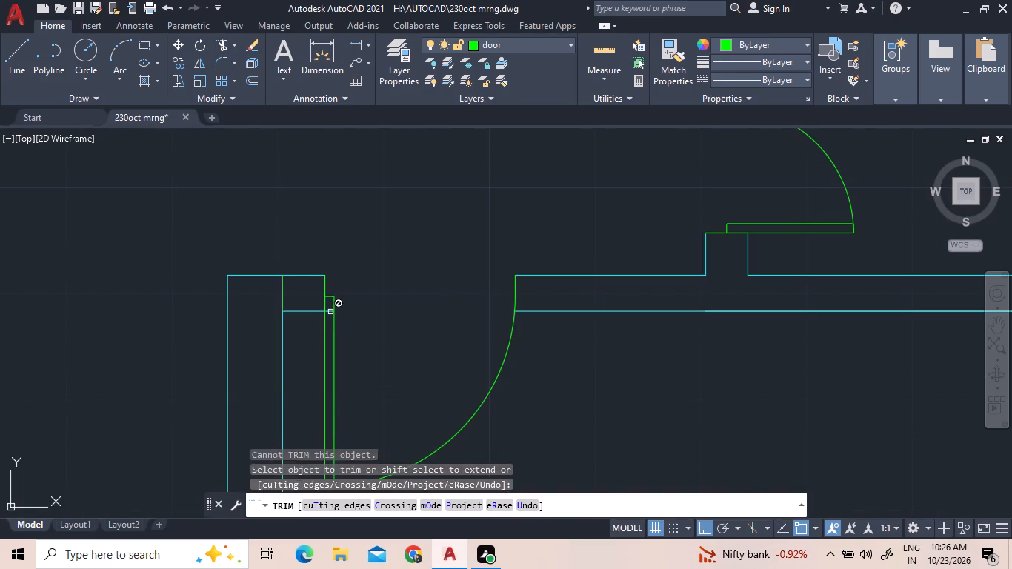
{"action": "left_click", "coordinate": [329, 310]}
{"action": "left_click", "coordinate": [282, 296]}
{"action": "scroll", "coordinate": [443, 287], "scroll_direction": "down", "scroll_amount": 3}
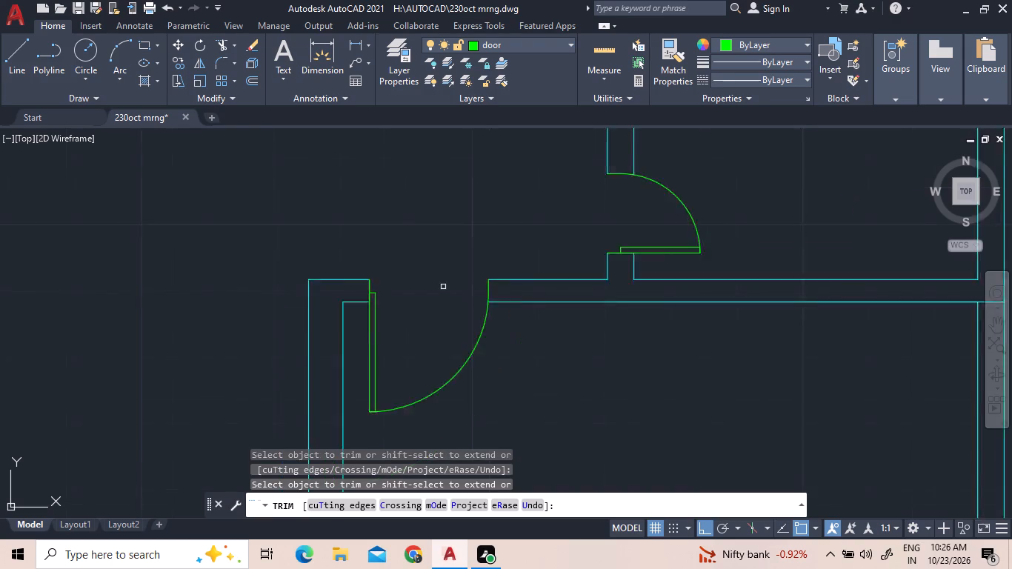
Trim the lower room's inner top wall line where it crosses the thickness of the right-hand wall.
{"action": "scroll", "coordinate": [613, 398], "scroll_direction": "down", "scroll_amount": 2}
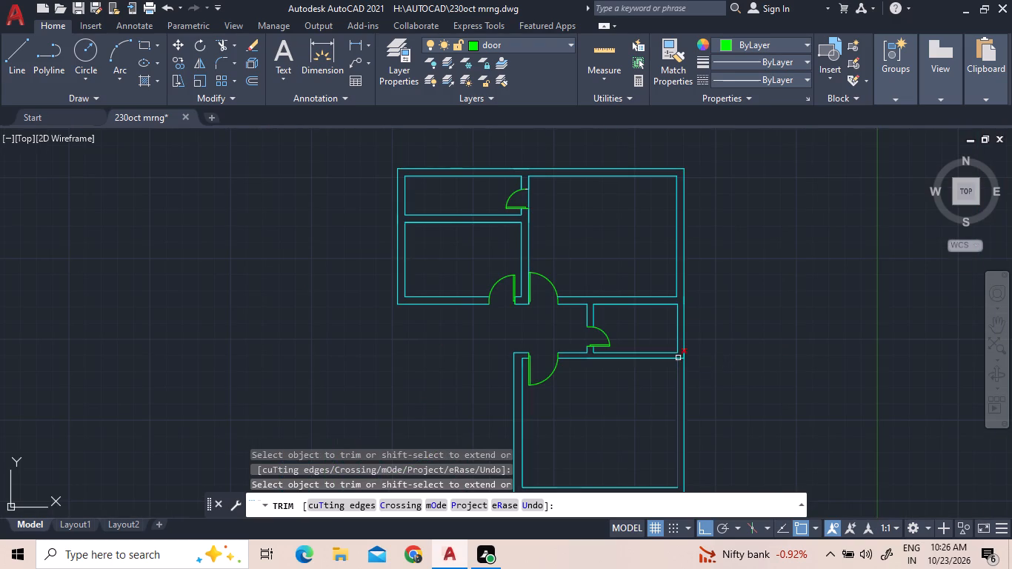
{"action": "scroll", "coordinate": [678, 358], "scroll_direction": "up", "scroll_amount": 4}
{"action": "left_click", "coordinate": [692, 363]}
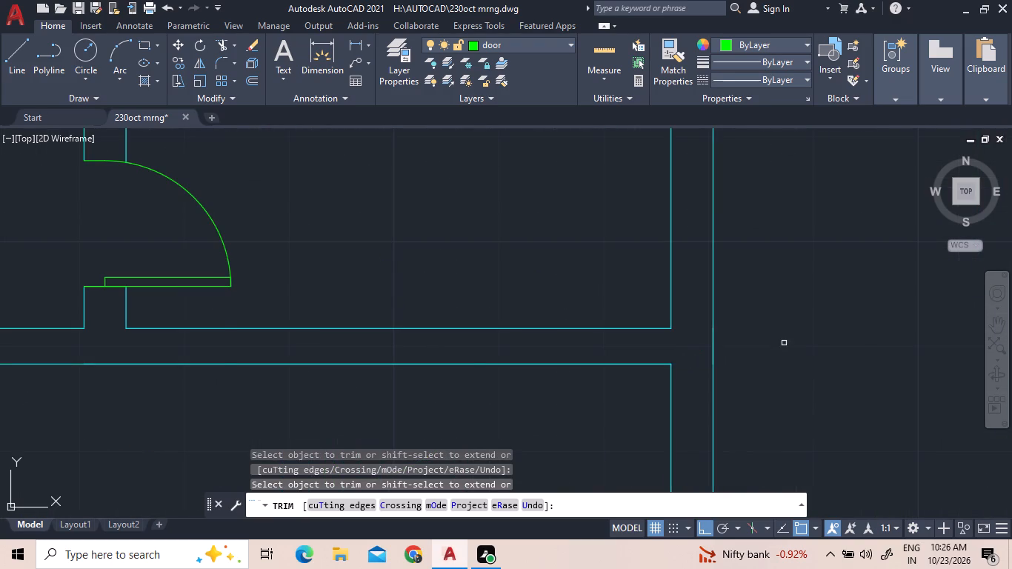
{"action": "scroll", "coordinate": [780, 339], "scroll_direction": "down", "scroll_amount": 2}
{"action": "right_click", "coordinate": [198, 345]}
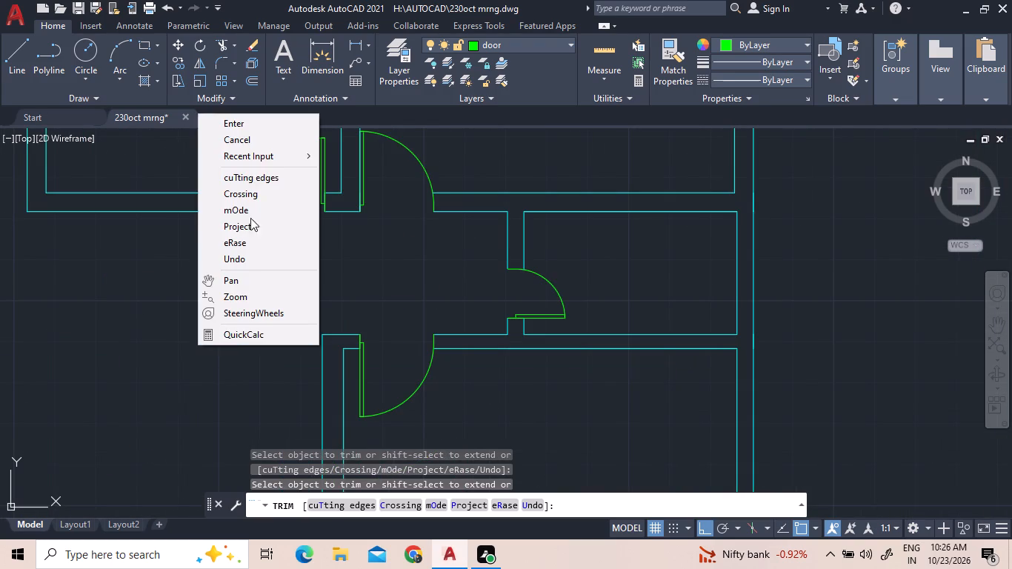
{"action": "left_click", "coordinate": [259, 127]}
Explode the lower room's outer wall outline into separate lines.
{"action": "scroll", "coordinate": [410, 232], "scroll_direction": "down", "scroll_amount": 2}
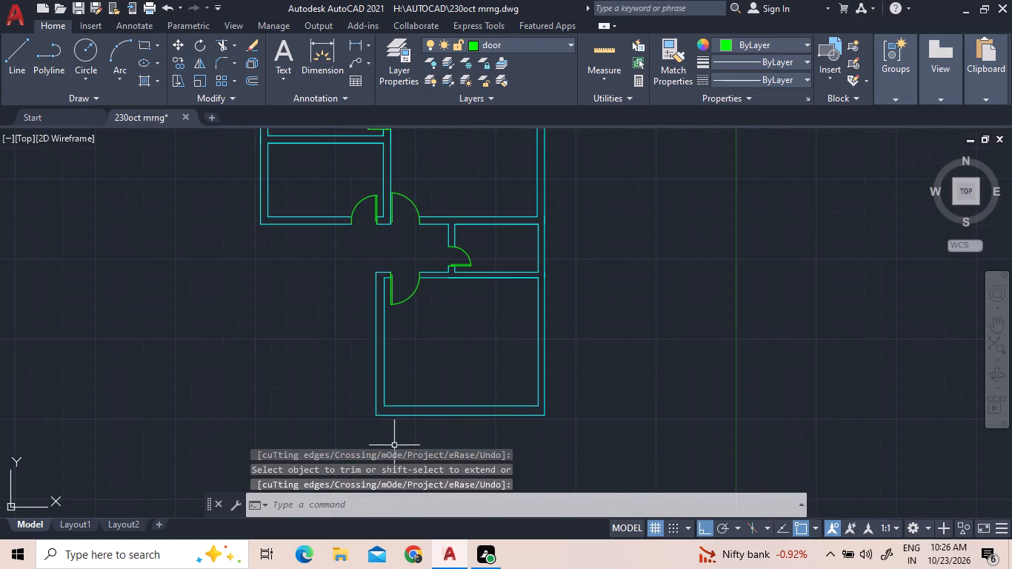
{"action": "scroll", "coordinate": [393, 445], "scroll_direction": "up", "scroll_amount": 4}
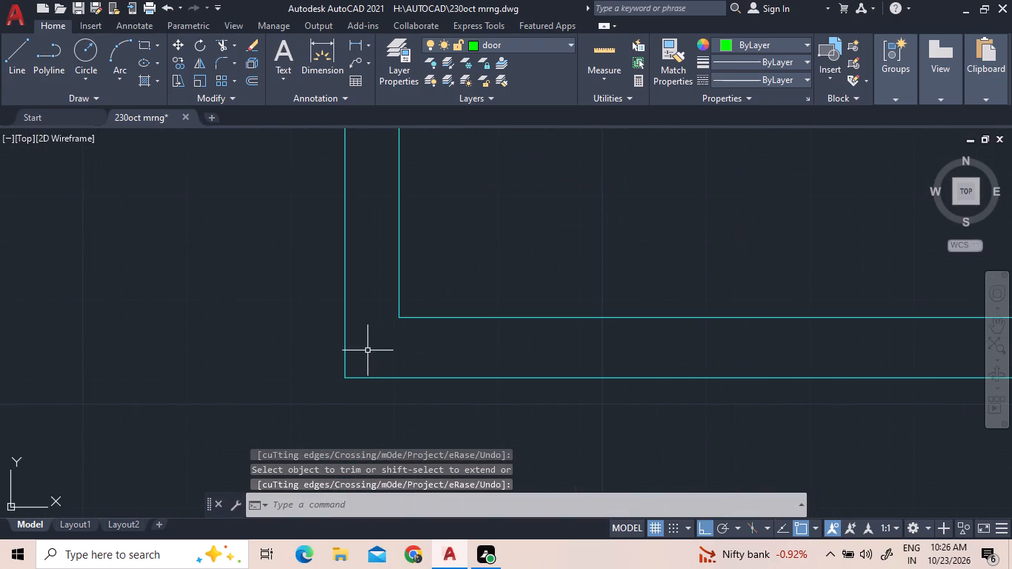
{"action": "left_click_drag", "start_coordinate": [367, 350], "coordinate": [347, 350]}
{"action": "left_click", "coordinate": [242, 343]}
{"action": "scroll", "coordinate": [439, 502], "scroll_direction": "down", "scroll_amount": 5}
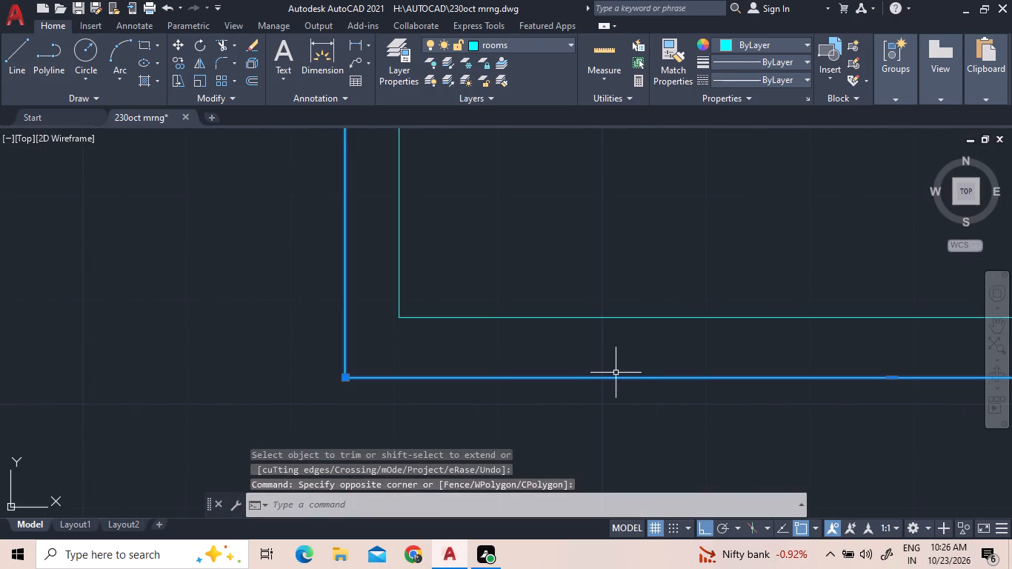
{"action": "key", "text": "x"}
{"action": "key", "text": "space"}
{"action": "scroll", "coordinate": [593, 397], "scroll_direction": "down", "scroll_amount": 1}
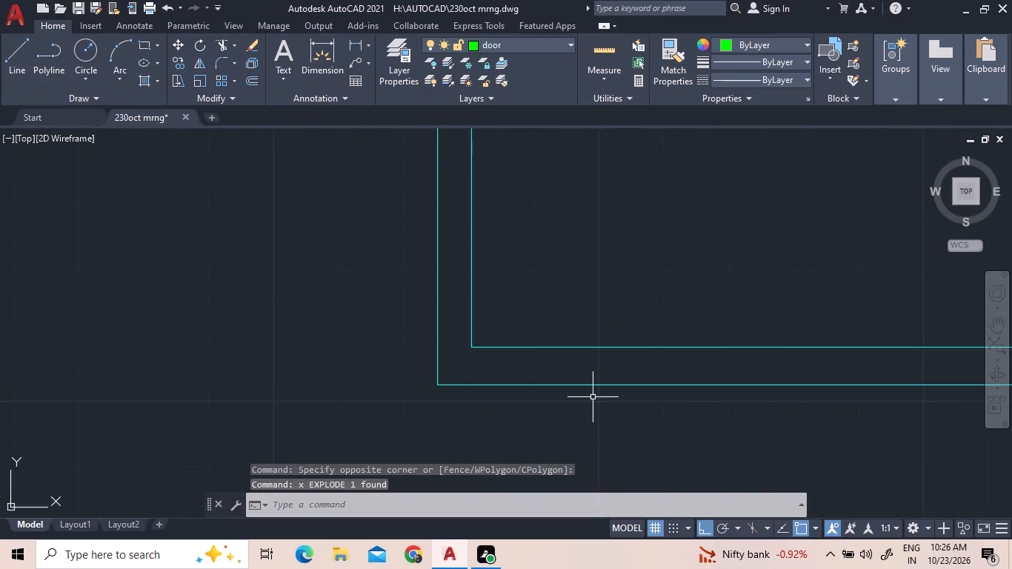
Join the lower room's outer left and bottom wall lines into one polyline.
{"action": "scroll", "coordinate": [580, 399], "scroll_direction": "down", "scroll_amount": 2}
{"action": "left_click", "coordinate": [628, 399]}
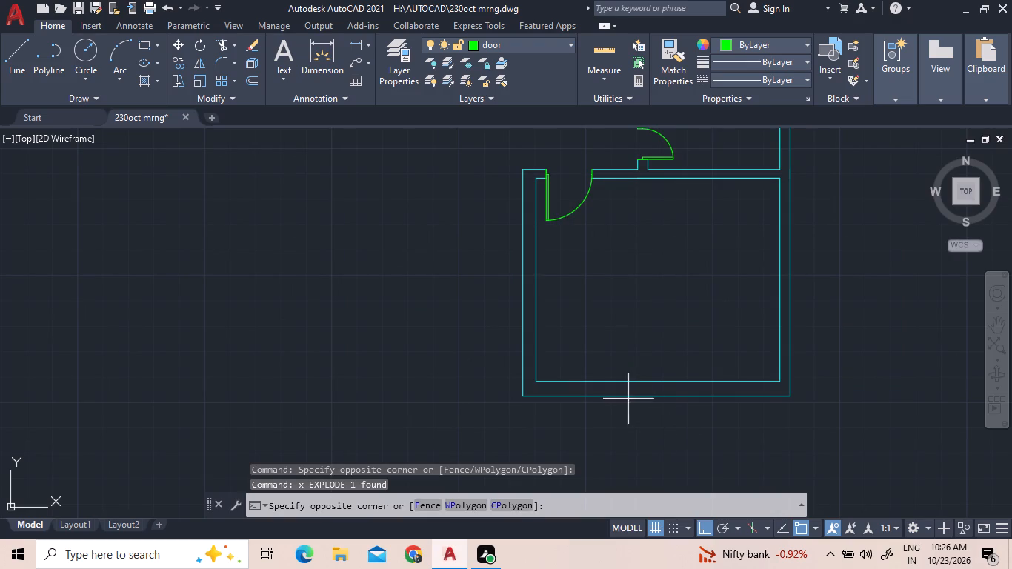
{"action": "left_click", "coordinate": [476, 393]}
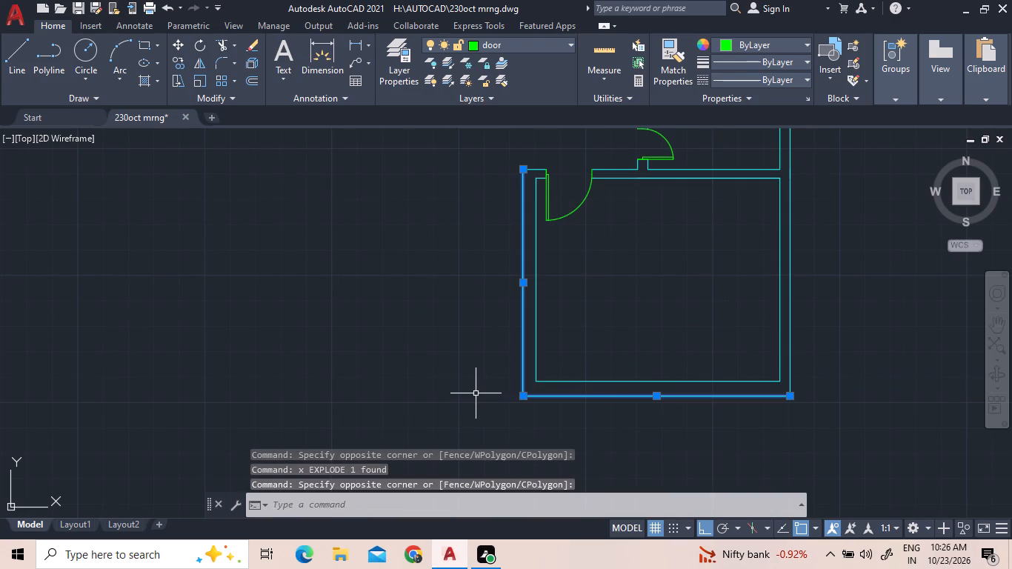
{"action": "type", "text": "j"}
{"action": "key", "text": "space"}
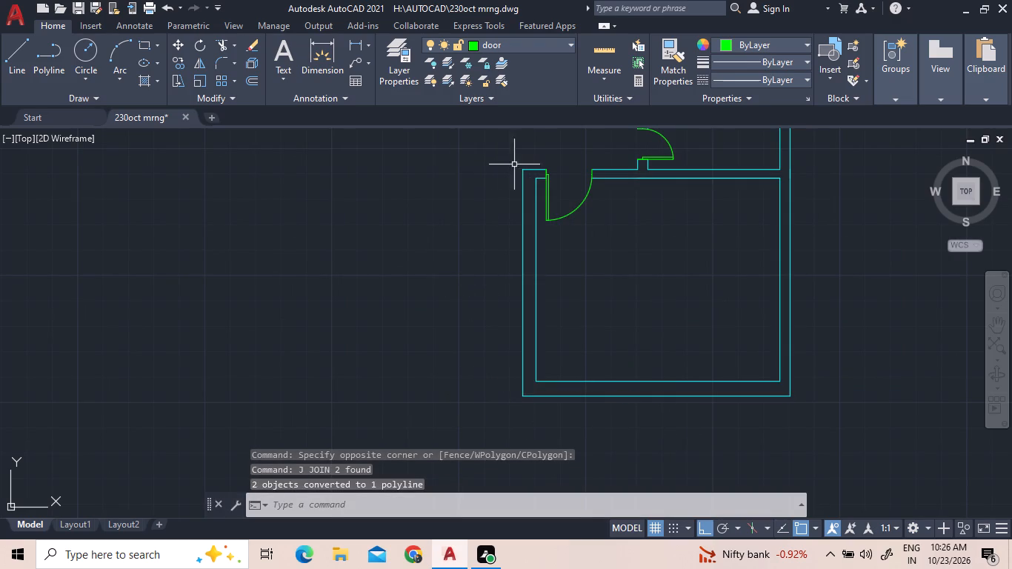
Move the joined outer wall polyline 0.1 horizontally toward the lower room's inner left wall line, using its top-left corner as base point.
{"action": "scroll", "coordinate": [542, 164], "scroll_direction": "up", "scroll_amount": 3}
{"action": "left_click", "coordinate": [481, 249]}
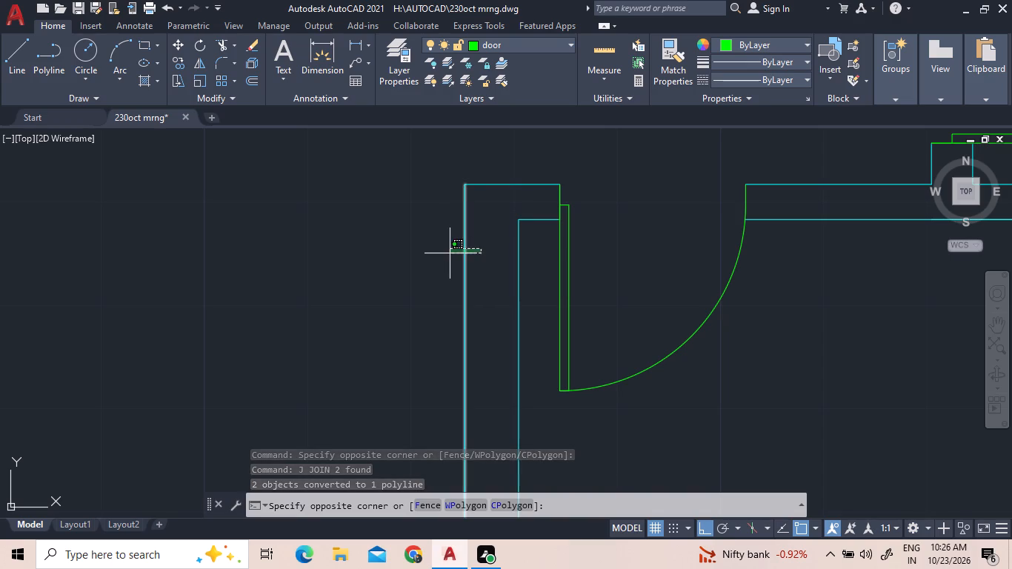
{"action": "left_click", "coordinate": [449, 254]}
{"action": "right_click", "coordinate": [412, 212]}
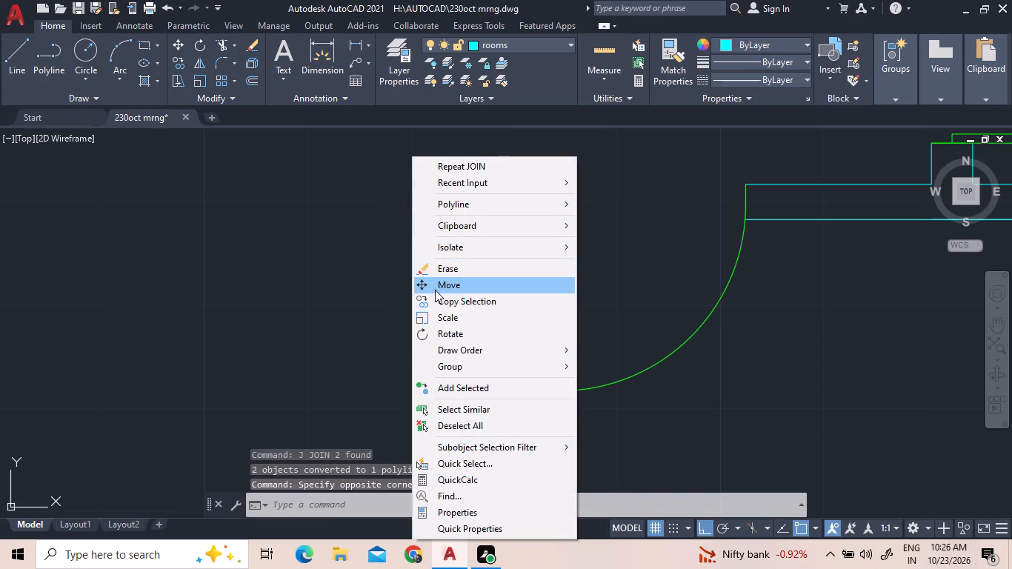
{"action": "left_click", "coordinate": [435, 290]}
{"action": "scroll", "coordinate": [489, 147], "scroll_direction": "up", "scroll_amount": 3}
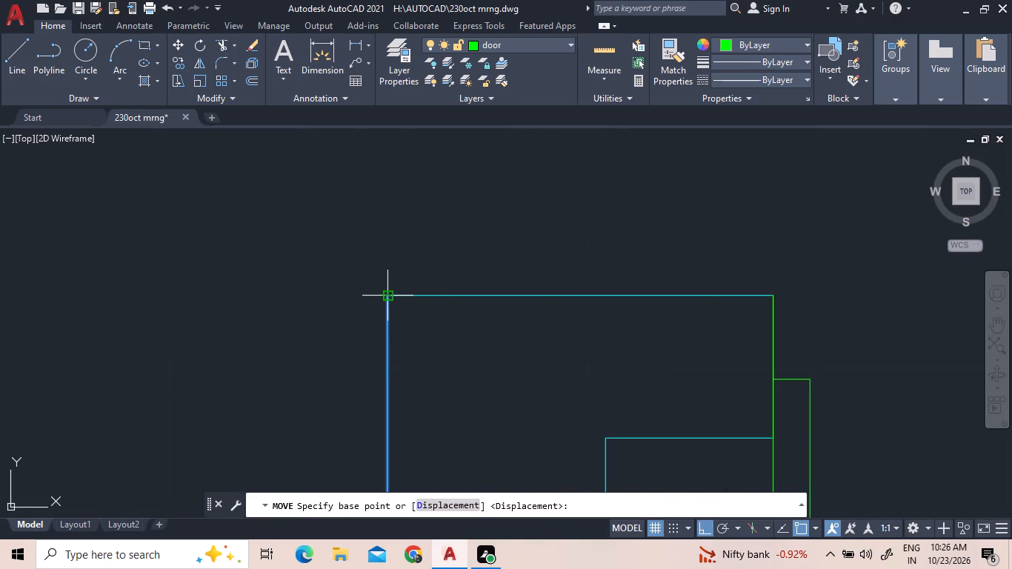
{"action": "left_click", "coordinate": [383, 293]}
{"action": "type", "text": "0.0"}
{"action": "key", "text": "BackSpace"}
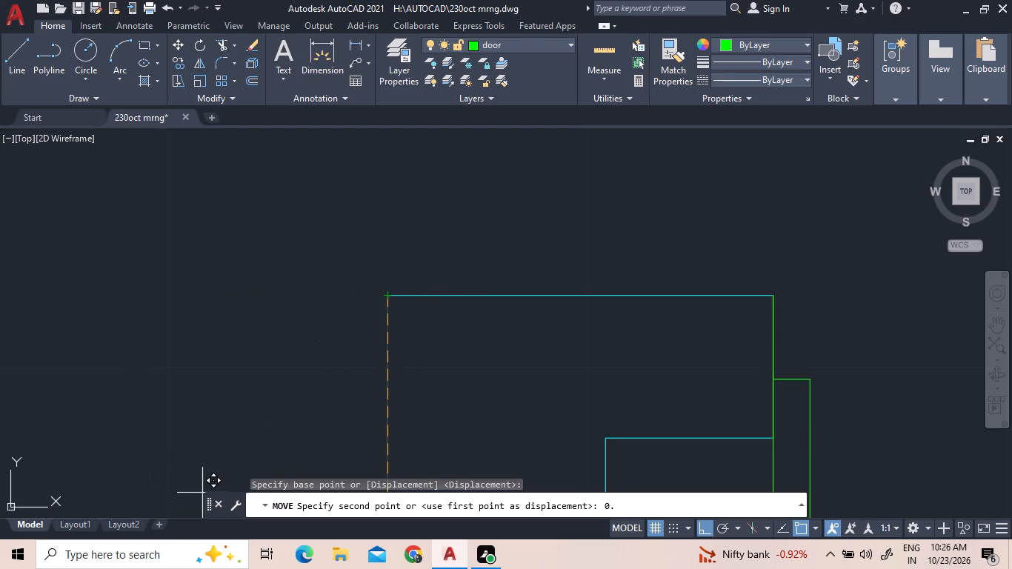
{"action": "scroll", "coordinate": [336, 330], "scroll_direction": "down", "scroll_amount": 3}
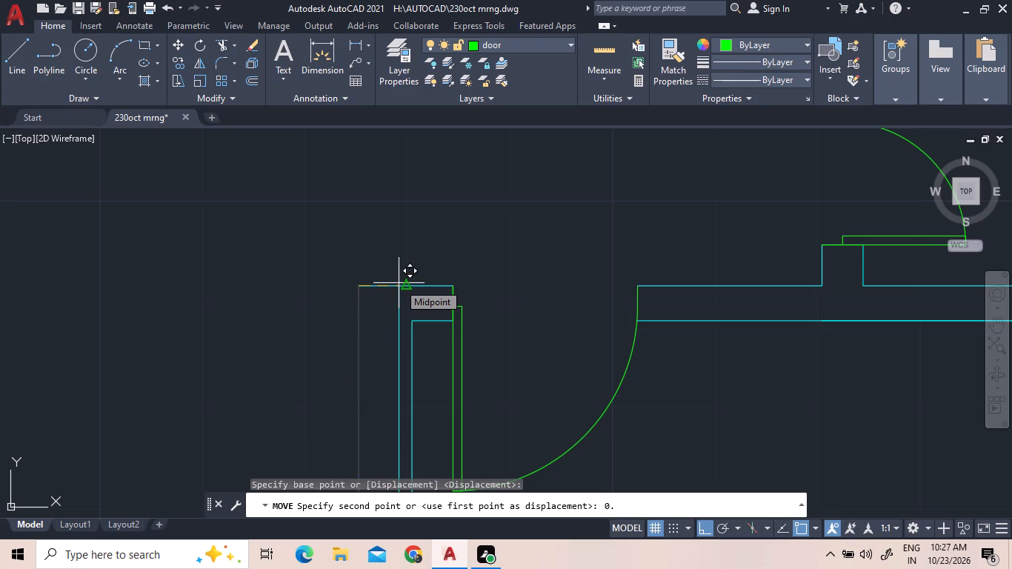
{"action": "key", "text": "1"}
{"action": "key", "text": "Return"}
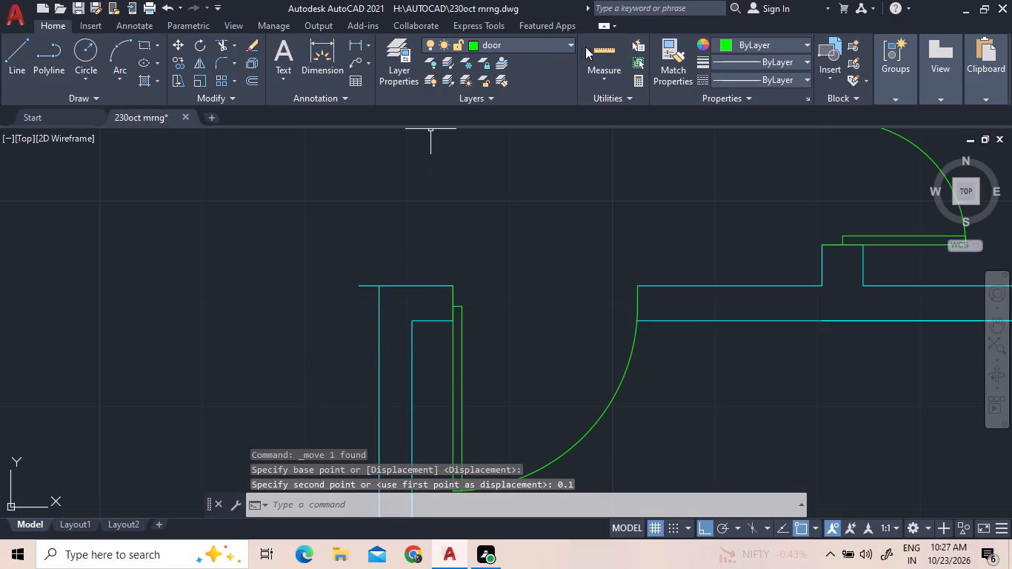
Measure the thickness of the lower room's left and bottom walls.
{"action": "left_click", "coordinate": [606, 46]}
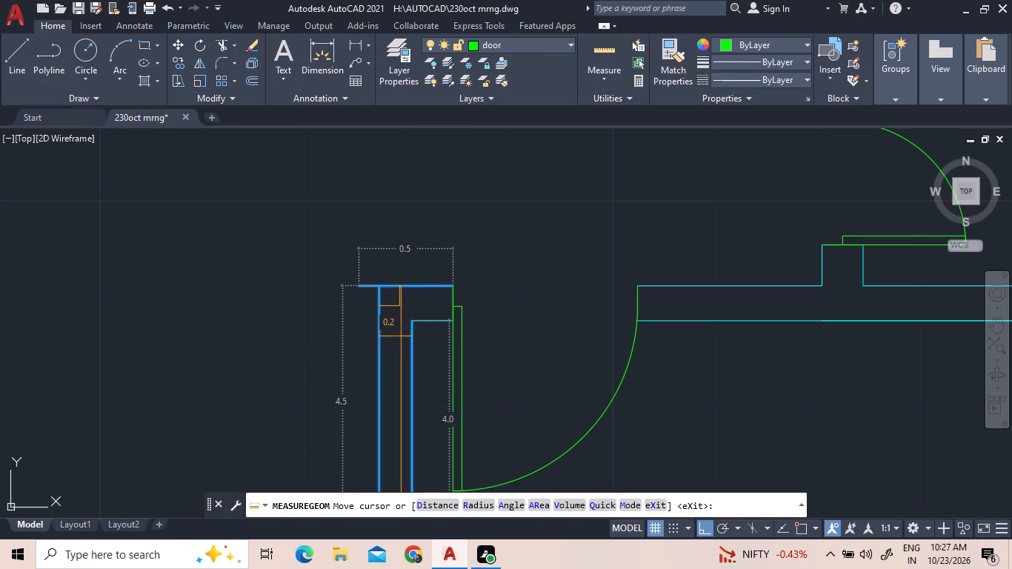
{"action": "scroll", "coordinate": [409, 329], "scroll_direction": "down", "scroll_amount": 6}
{"action": "scroll", "coordinate": [426, 384], "scroll_direction": "up", "scroll_amount": 2}
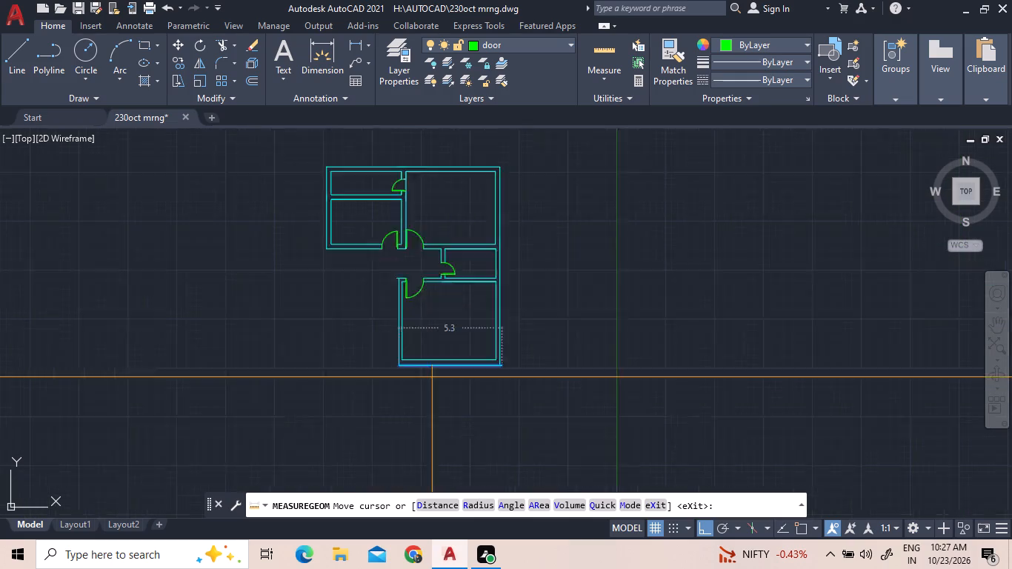
{"action": "scroll", "coordinate": [434, 370], "scroll_direction": "up", "scroll_amount": 5}
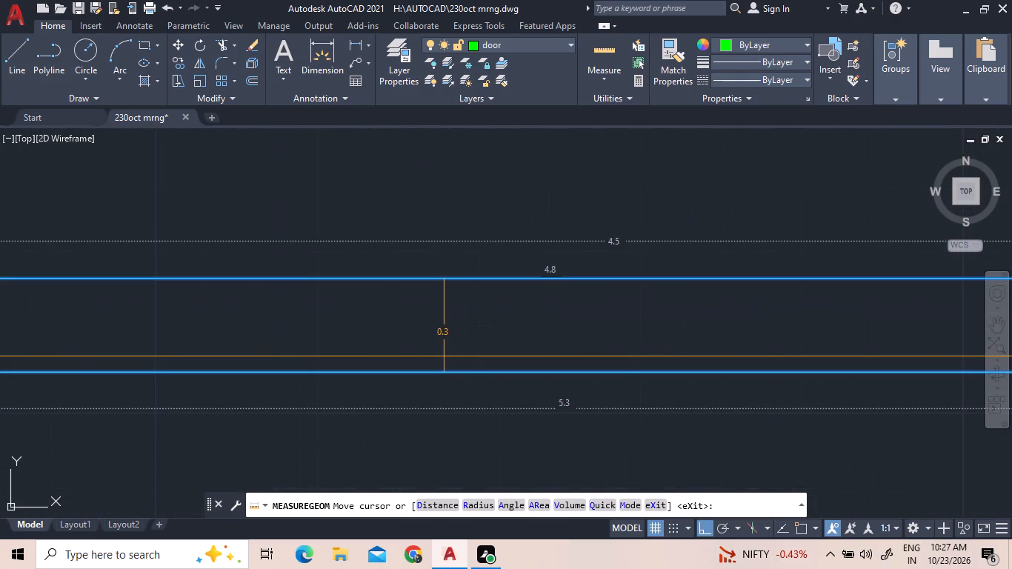
{"action": "scroll", "coordinate": [444, 356], "scroll_direction": "down", "scroll_amount": 4}
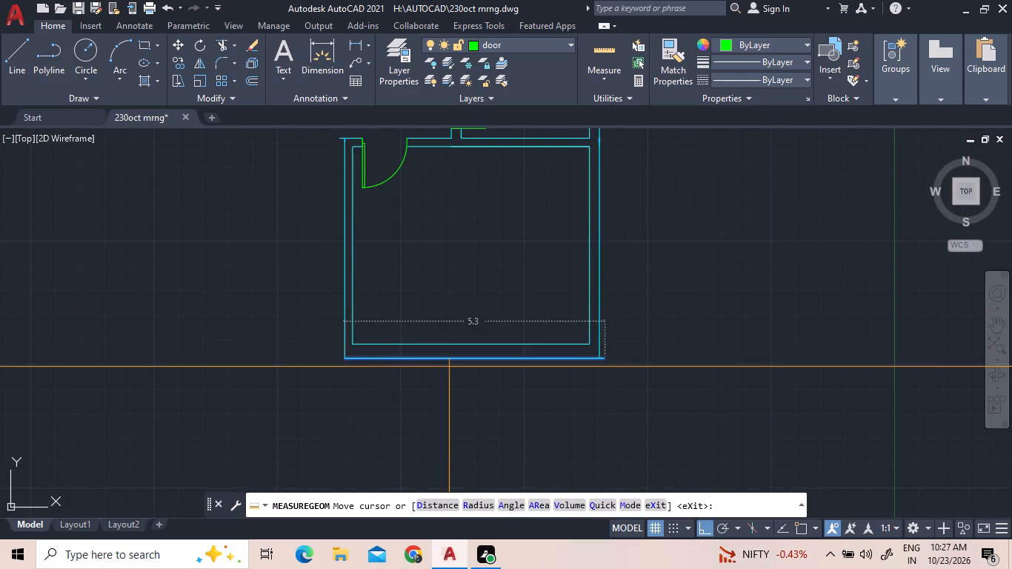
{"action": "key", "text": "Escape"}
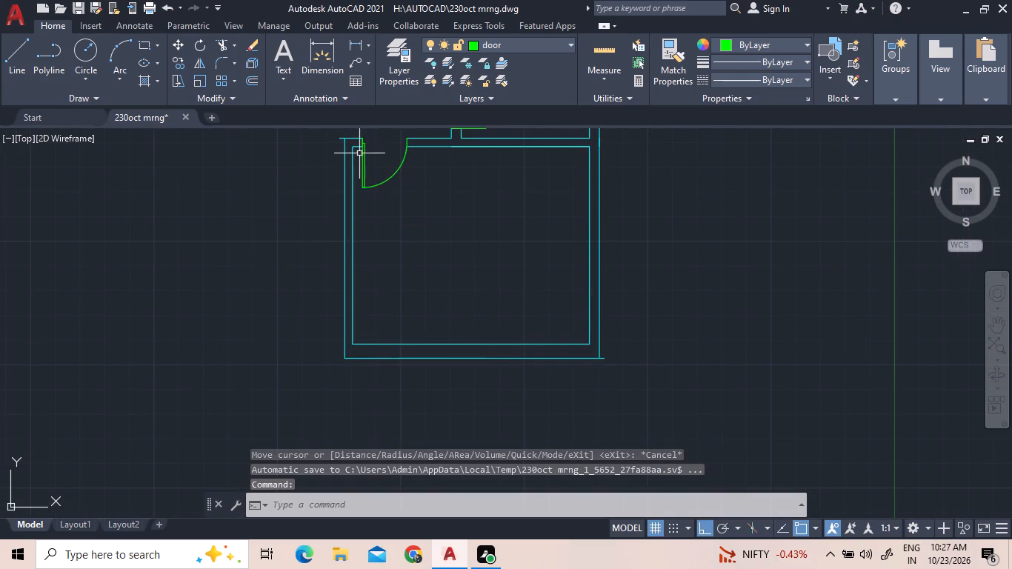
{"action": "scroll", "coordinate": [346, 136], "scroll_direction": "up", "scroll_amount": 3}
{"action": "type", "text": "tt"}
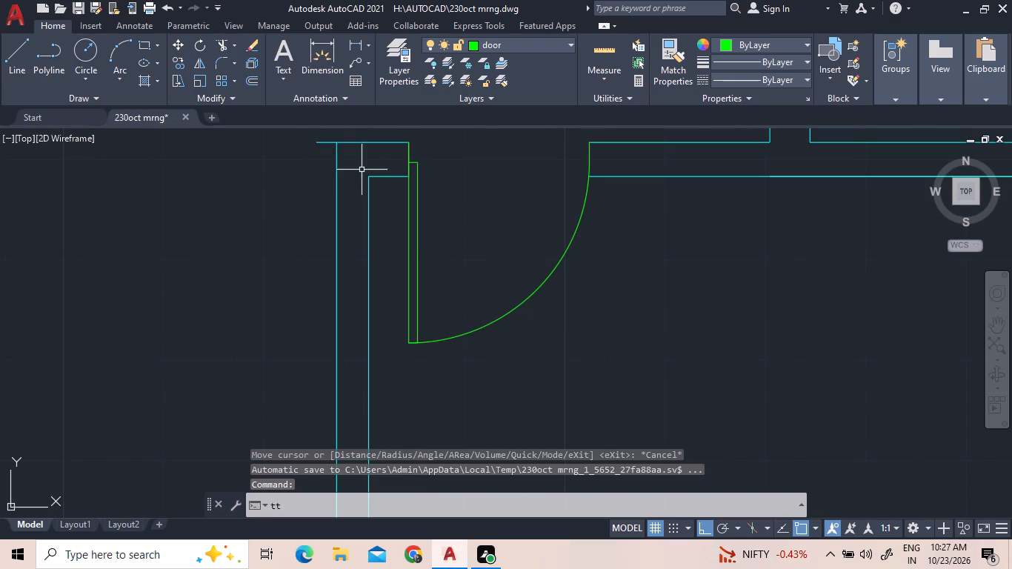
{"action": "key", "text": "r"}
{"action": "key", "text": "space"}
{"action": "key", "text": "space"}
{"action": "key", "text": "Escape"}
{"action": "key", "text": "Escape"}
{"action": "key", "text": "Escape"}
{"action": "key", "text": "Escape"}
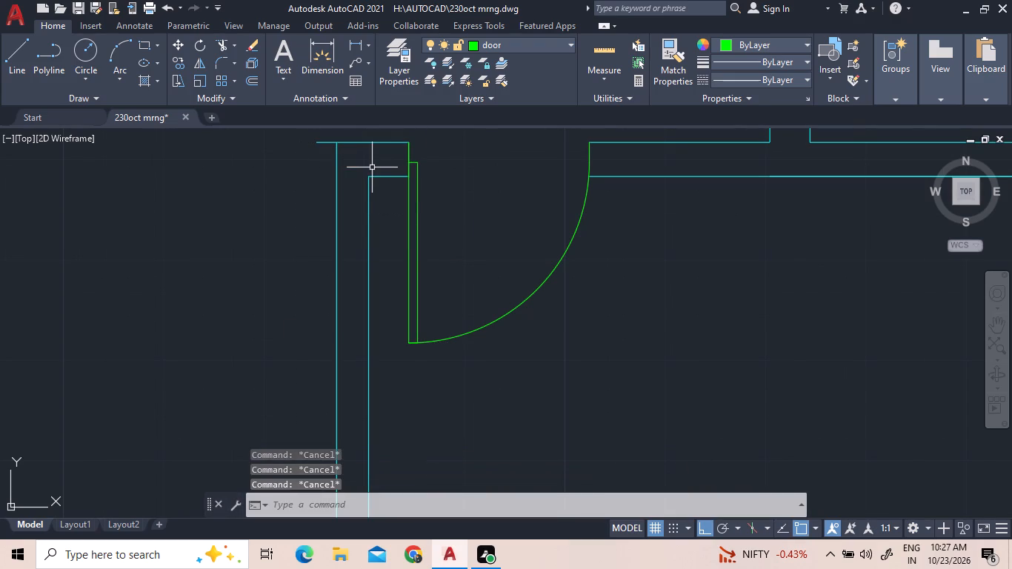
Trim the lower room's top outer wall line where it overhangs the outer left wall line.
{"action": "type", "text": "tr"}
{"action": "key", "text": "space"}
{"action": "key", "text": "space"}
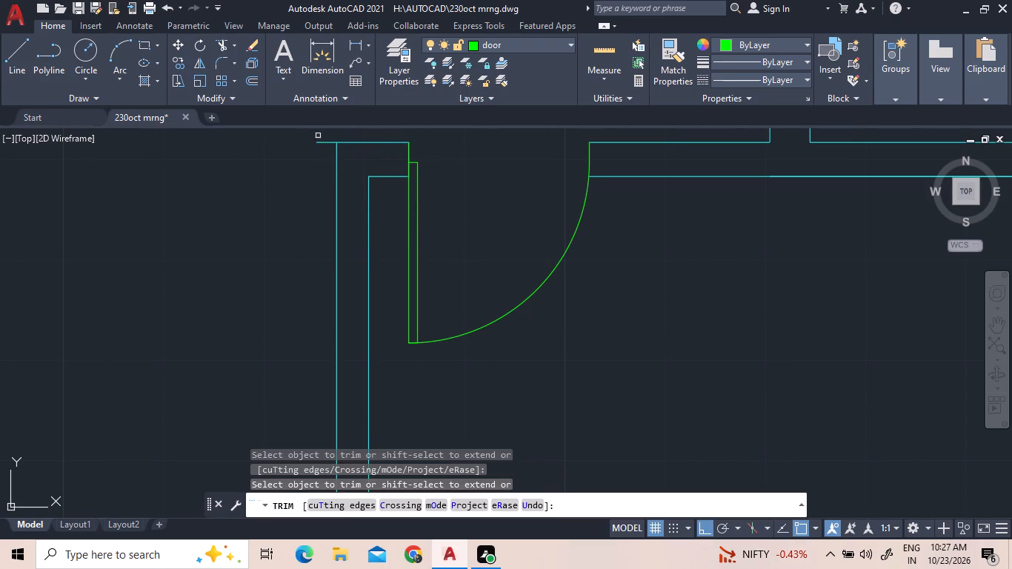
{"action": "left_click", "coordinate": [334, 141]}
{"action": "scroll", "coordinate": [331, 141], "scroll_direction": "down", "scroll_amount": 4}
{"action": "key", "text": "Escape"}
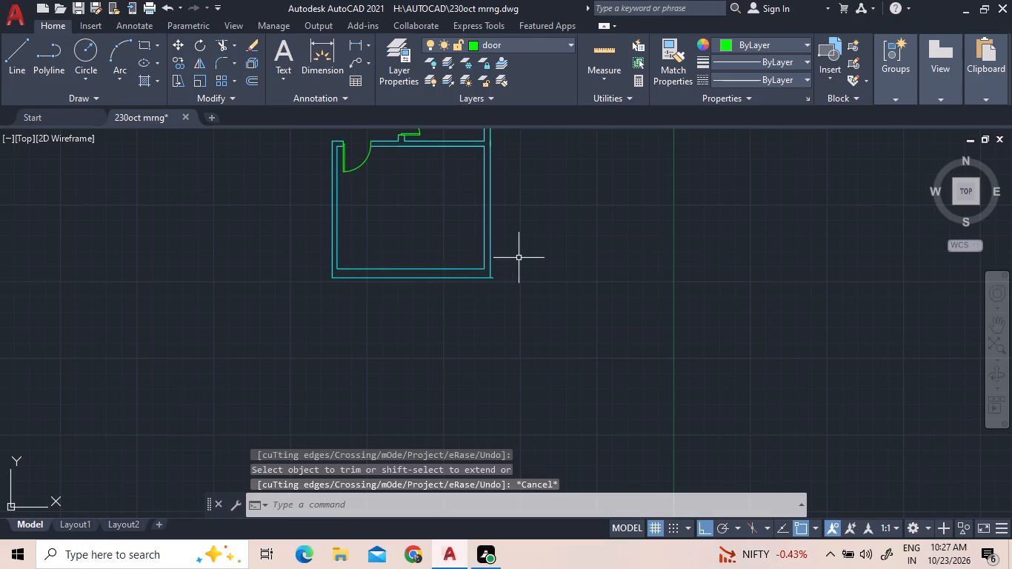
Trim the lower room's bottom outer wall line where it overhangs the outer right wall line.
{"action": "scroll", "coordinate": [505, 253], "scroll_direction": "up", "scroll_amount": 3}
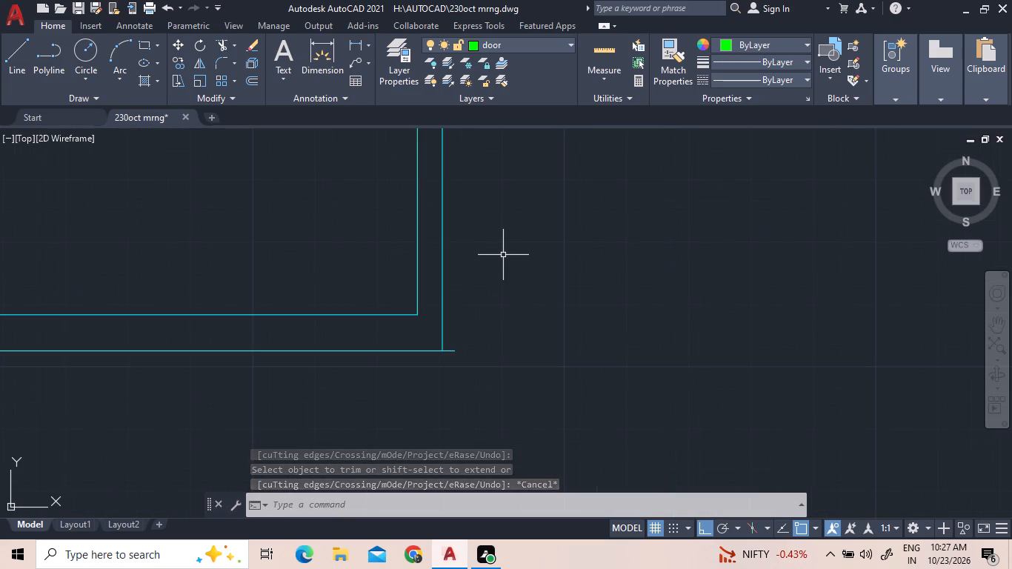
{"action": "type", "text": "tr"}
{"action": "key", "text": "space"}
{"action": "key", "text": "space"}
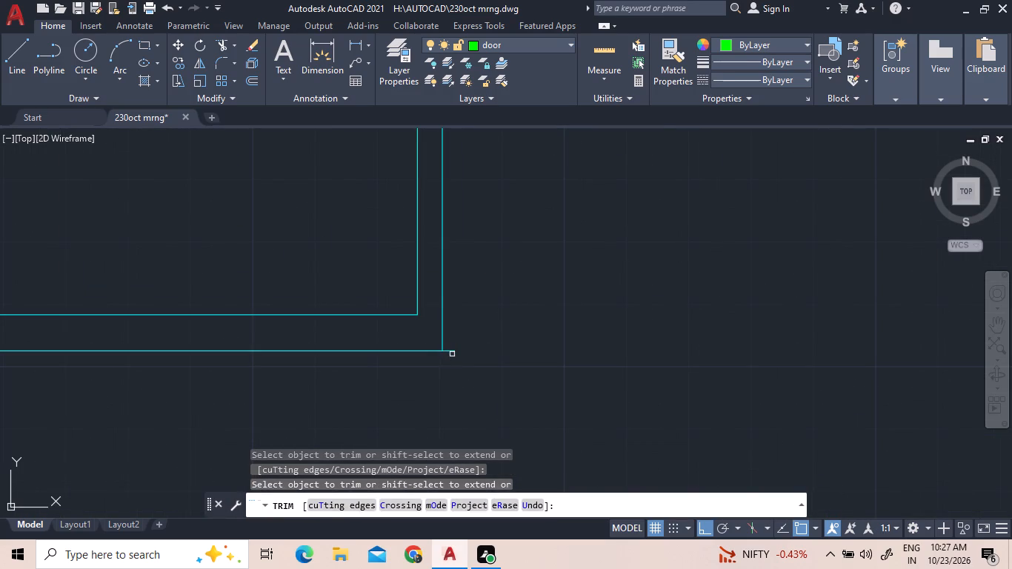
{"action": "left_click", "coordinate": [453, 347]}
{"action": "left_click", "coordinate": [450, 362]}
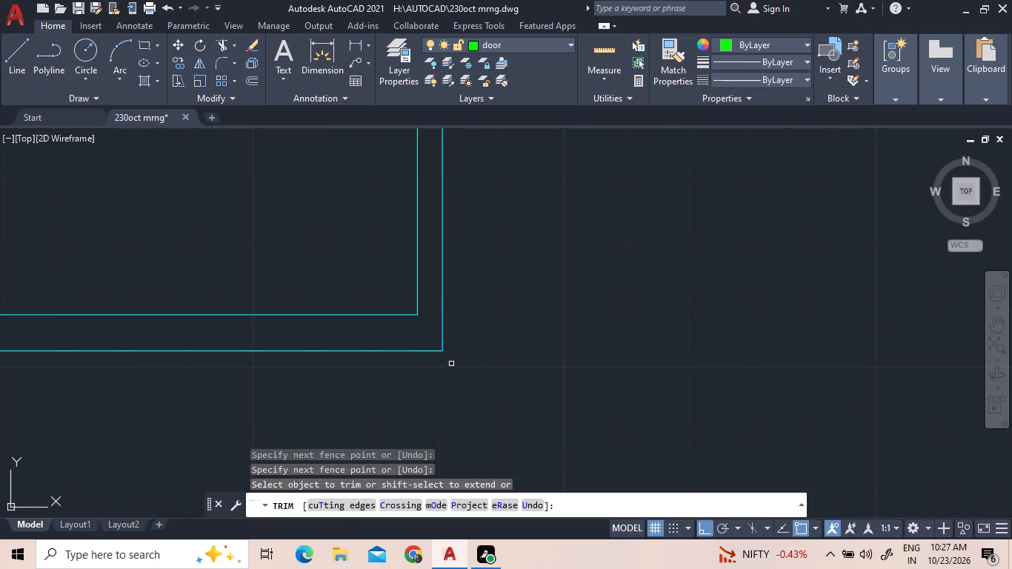
{"action": "key", "text": "Escape"}
Explode the joined left and bottom outer wall polyline into separate lines.
{"action": "scroll", "coordinate": [520, 442], "scroll_direction": "down", "scroll_amount": 2}
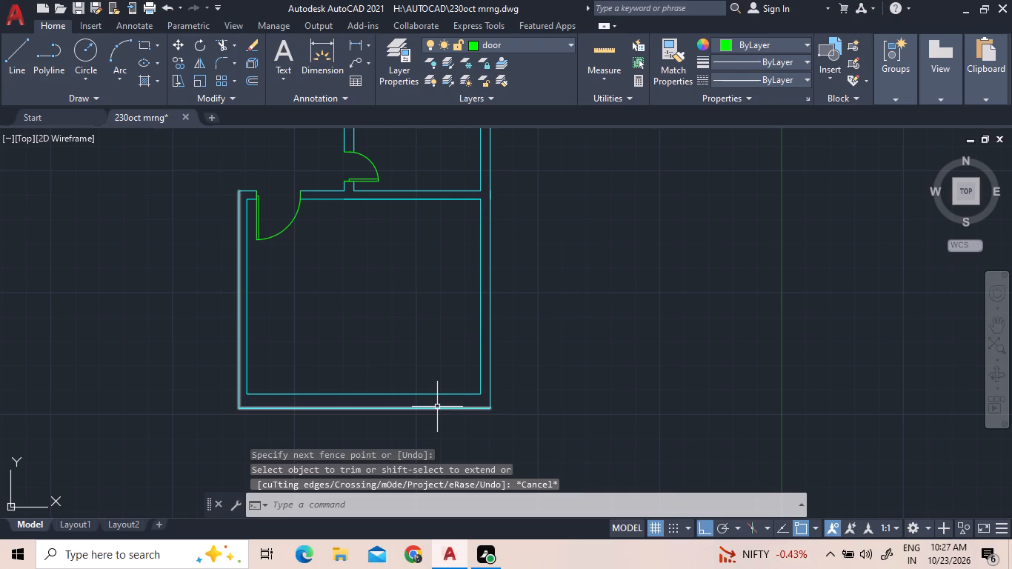
{"action": "left_click", "coordinate": [437, 407]}
{"action": "key", "text": "z"}
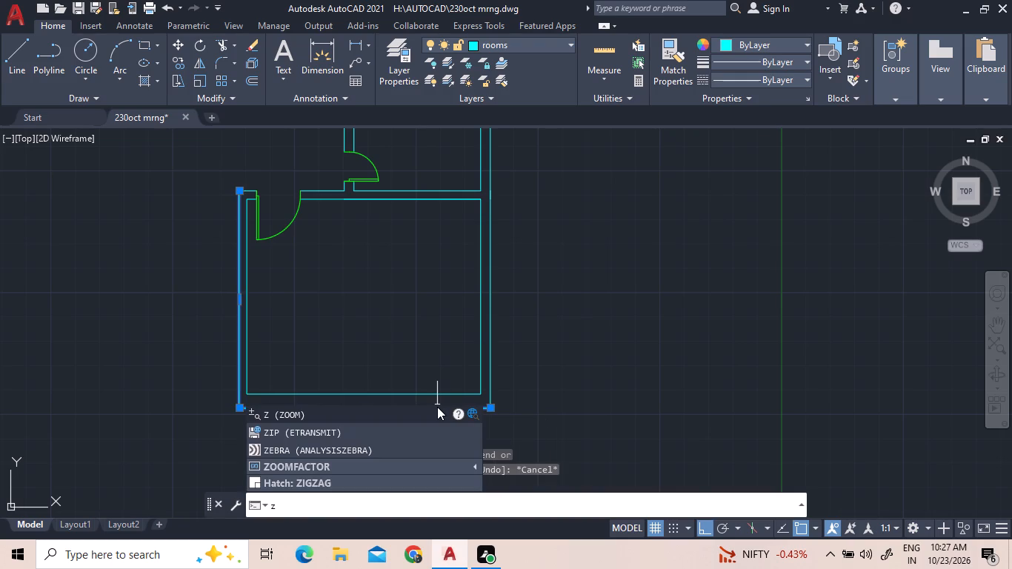
{"action": "key", "text": "BackSpace"}
{"action": "type", "text": "x"}
{"action": "key", "text": "space"}
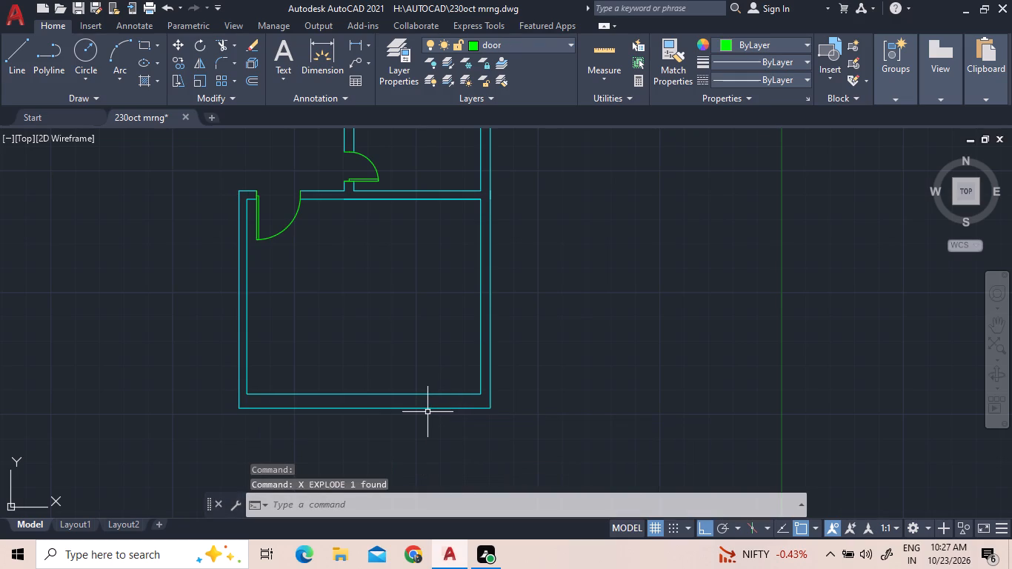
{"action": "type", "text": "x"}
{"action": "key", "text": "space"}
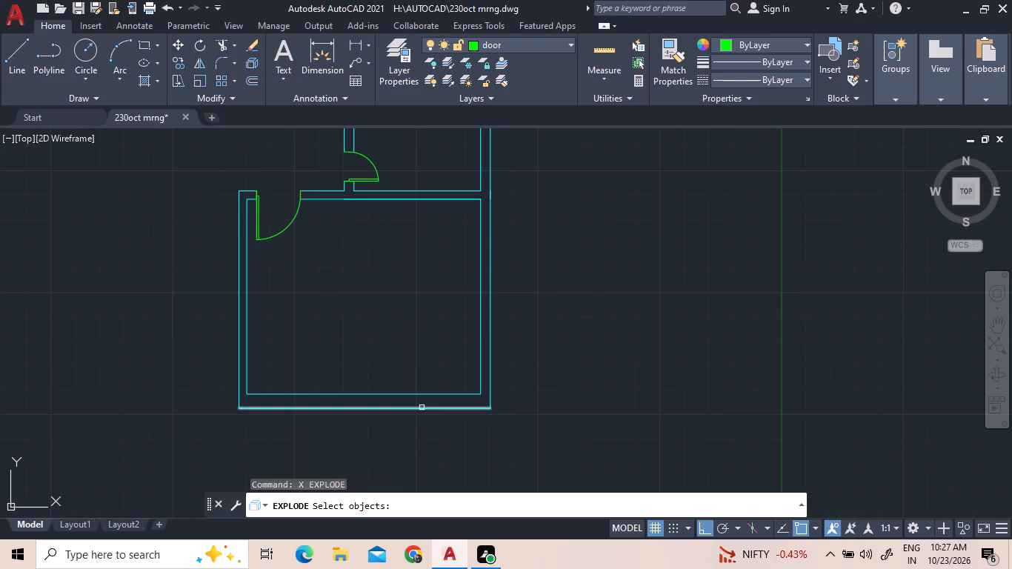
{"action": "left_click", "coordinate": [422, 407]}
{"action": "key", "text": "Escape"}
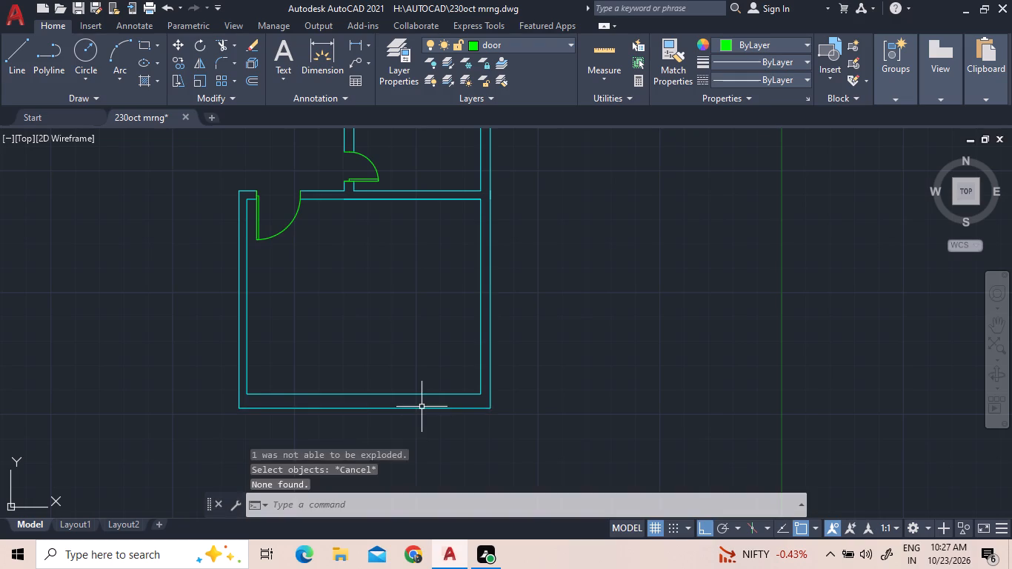
Move the lower room's bottom outer wall line 0.1 up toward the inner wall line, using its midpoint as base point.
{"action": "left_click", "coordinate": [422, 407]}
{"action": "right_click", "coordinate": [421, 406]}
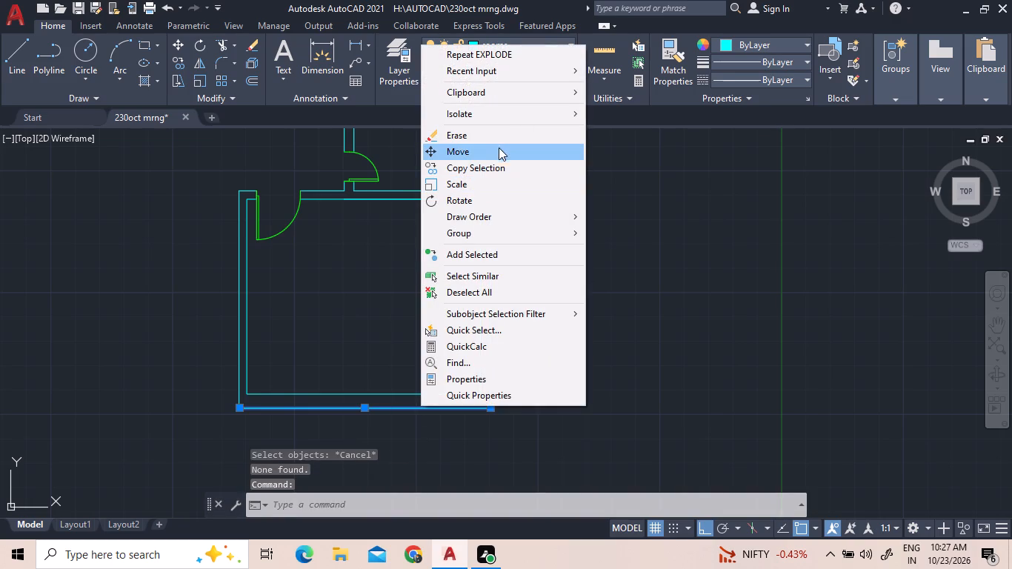
{"action": "left_click", "coordinate": [494, 152]}
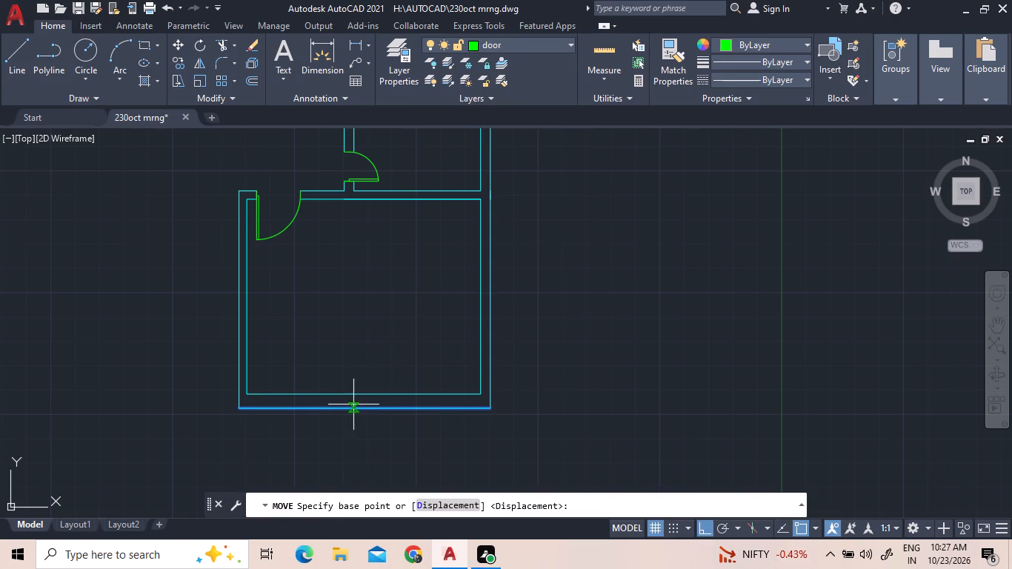
{"action": "scroll", "coordinate": [353, 405], "scroll_direction": "up", "scroll_amount": 2}
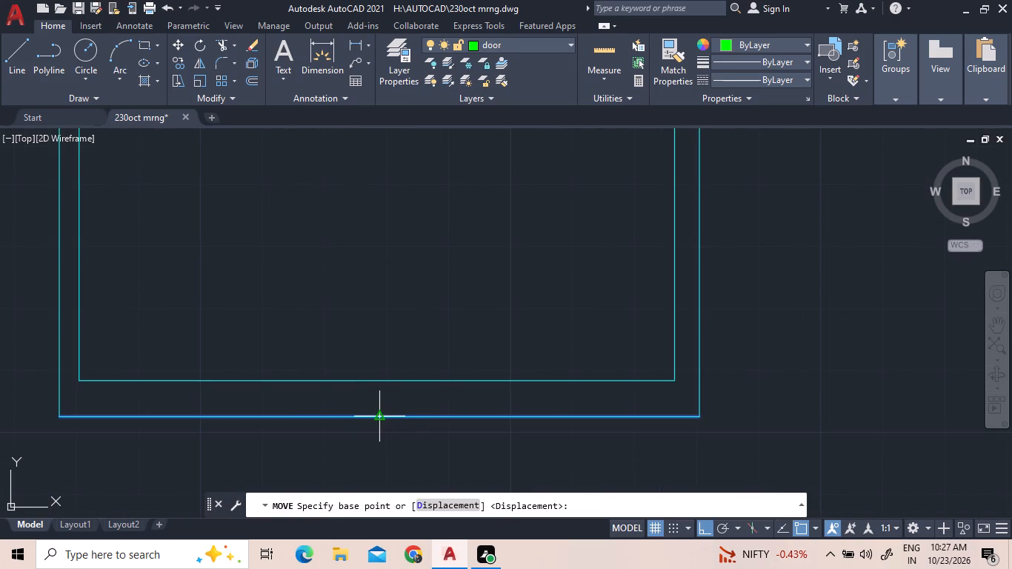
{"action": "left_click", "coordinate": [379, 416]}
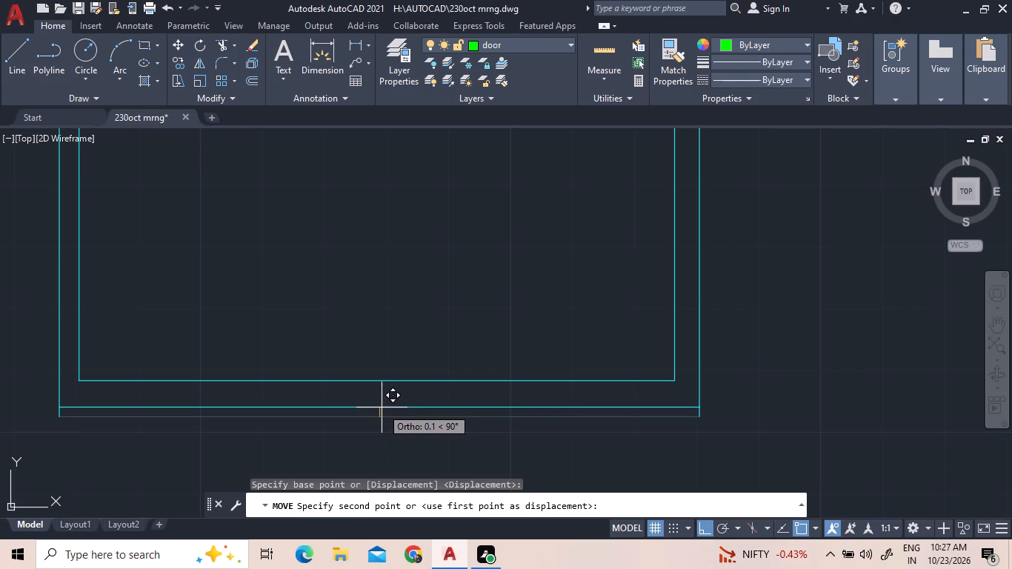
{"action": "type", "text": "0.1"}
{"action": "key", "text": "Return"}
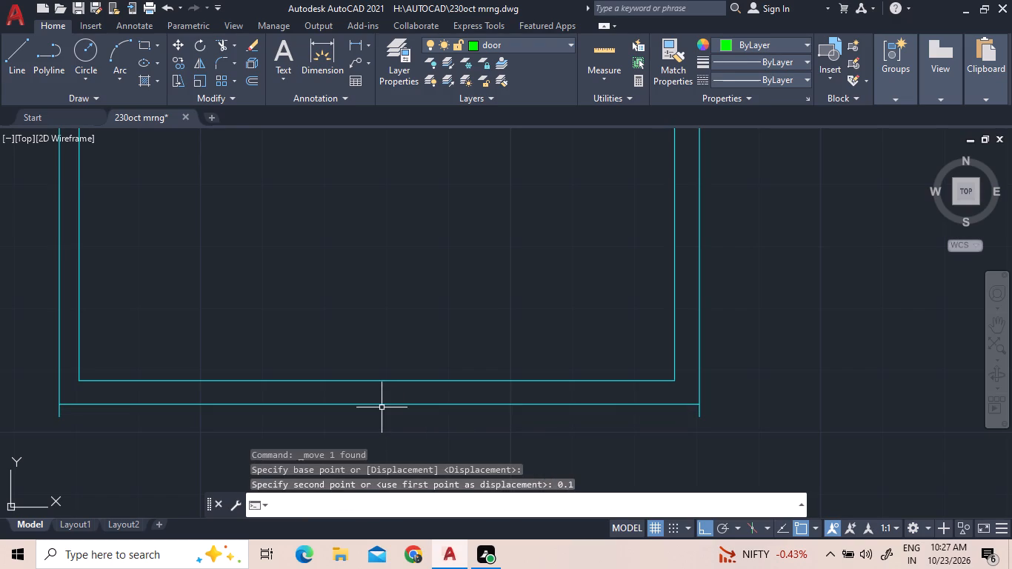
Trim the left and right outer wall line ends that overhang below the lower room's bottom outer wall line.
{"action": "left_click", "coordinate": [224, 44]}
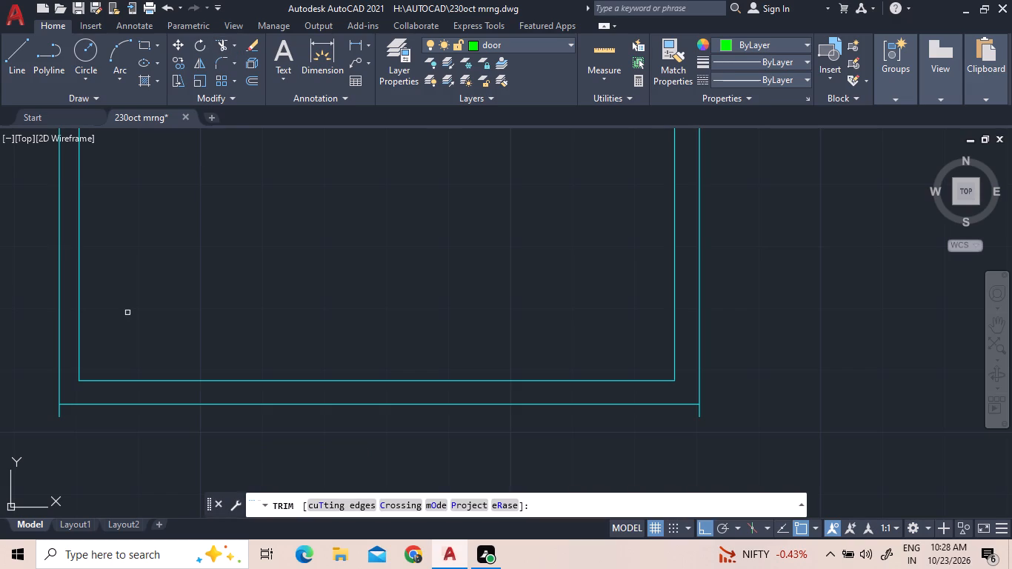
{"action": "left_click", "coordinate": [59, 416]}
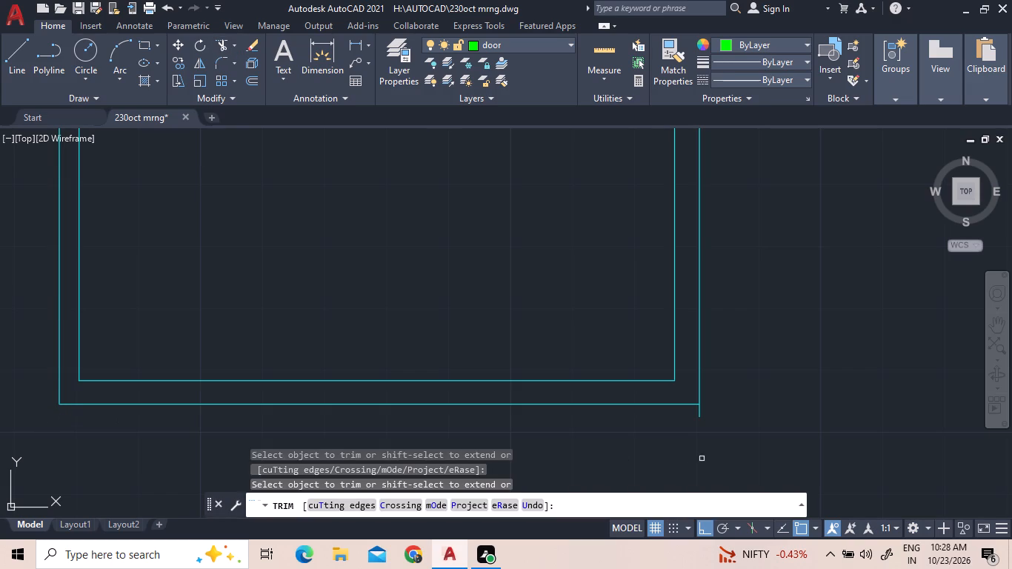
{"action": "left_click", "coordinate": [701, 412]}
Check the wall thicknesses and lengths around the lower and upper rooms with Quick Measure.
{"action": "left_click", "coordinate": [615, 59]}
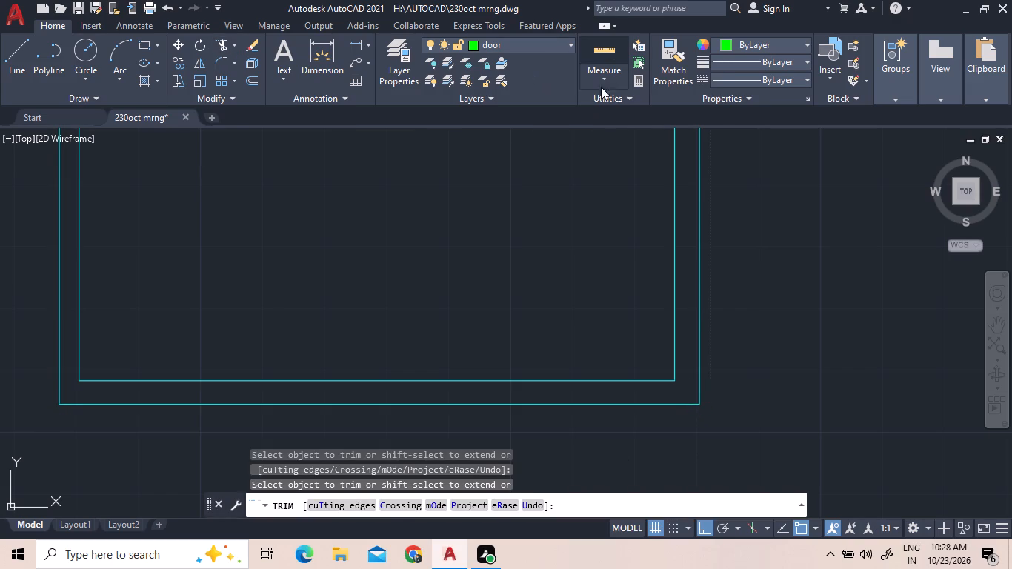
{"action": "scroll", "coordinate": [636, 439], "scroll_direction": "down", "scroll_amount": 1}
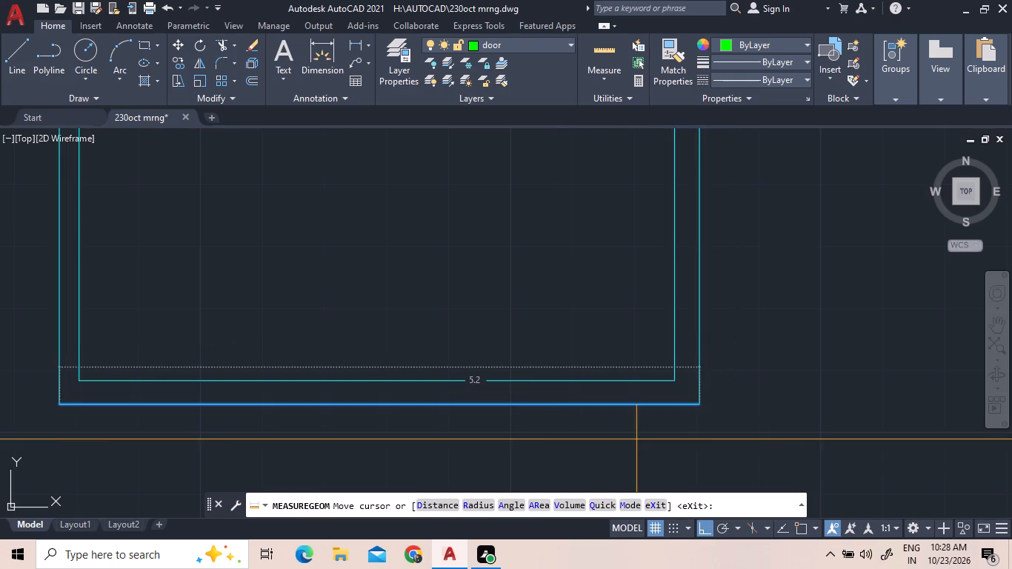
{"action": "scroll", "coordinate": [636, 439], "scroll_direction": "down", "scroll_amount": 2}
{"action": "scroll", "coordinate": [600, 335], "scroll_direction": "down", "scroll_amount": 1}
{"action": "scroll", "coordinate": [537, 133], "scroll_direction": "up", "scroll_amount": 4}
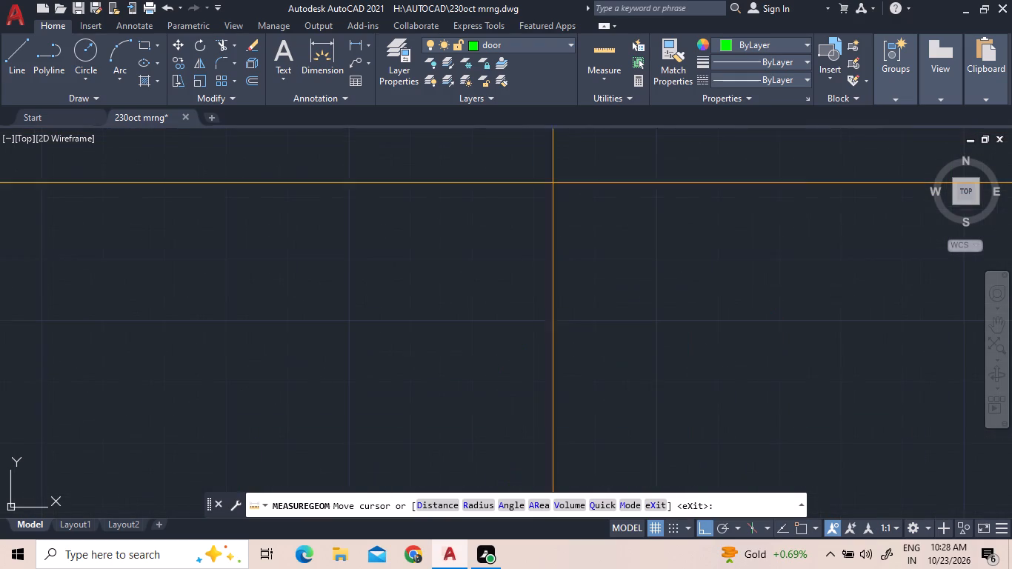
{"action": "scroll", "coordinate": [577, 396], "scroll_direction": "down", "scroll_amount": 4}
{"action": "scroll", "coordinate": [582, 457], "scroll_direction": "up", "scroll_amount": 5}
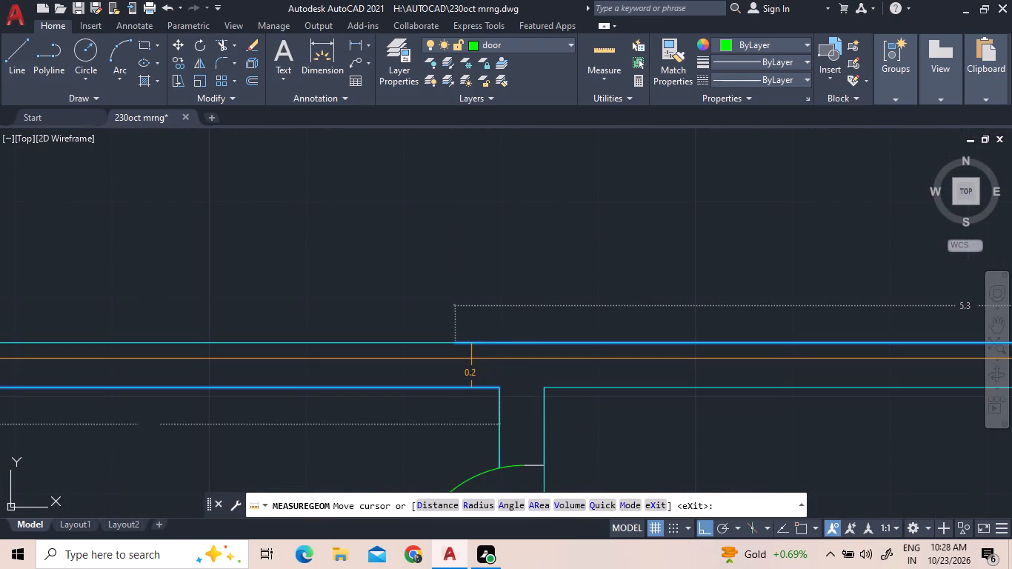
{"action": "scroll", "coordinate": [471, 359], "scroll_direction": "down", "scroll_amount": 3}
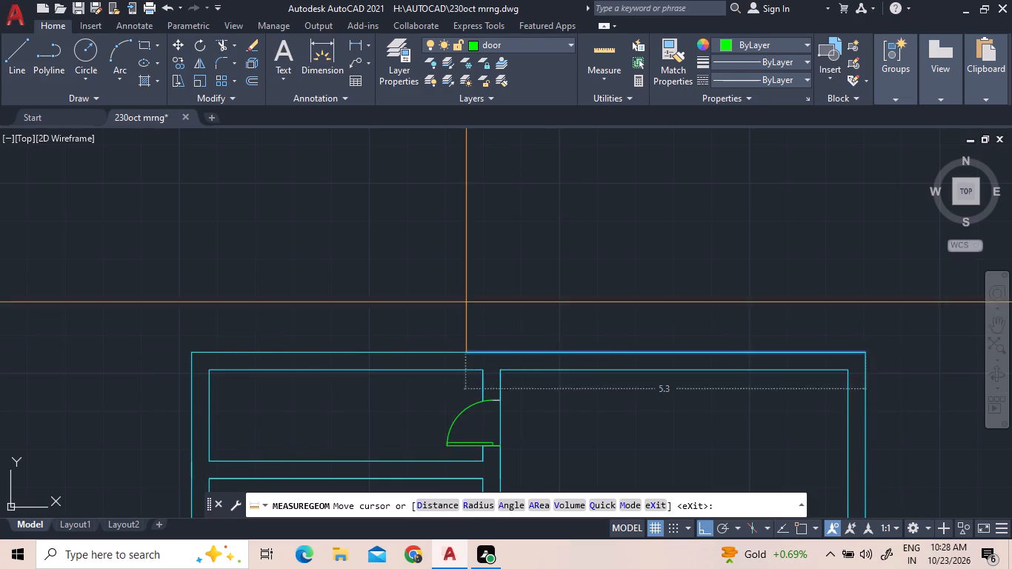
{"action": "scroll", "coordinate": [467, 296], "scroll_direction": "down", "scroll_amount": 3}
{"action": "scroll", "coordinate": [467, 365], "scroll_direction": "up", "scroll_amount": 3}
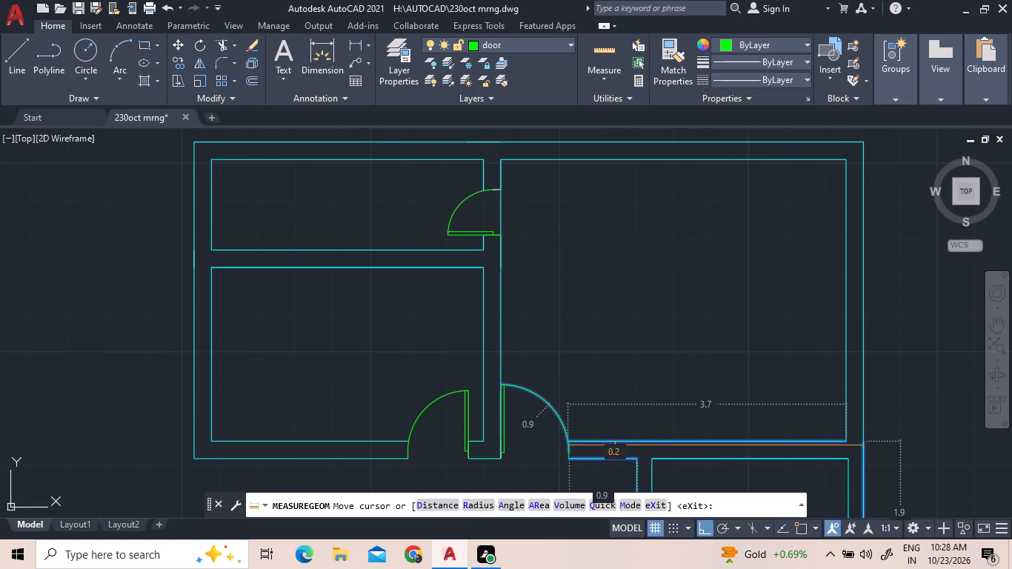
{"action": "key", "text": "Escape"}
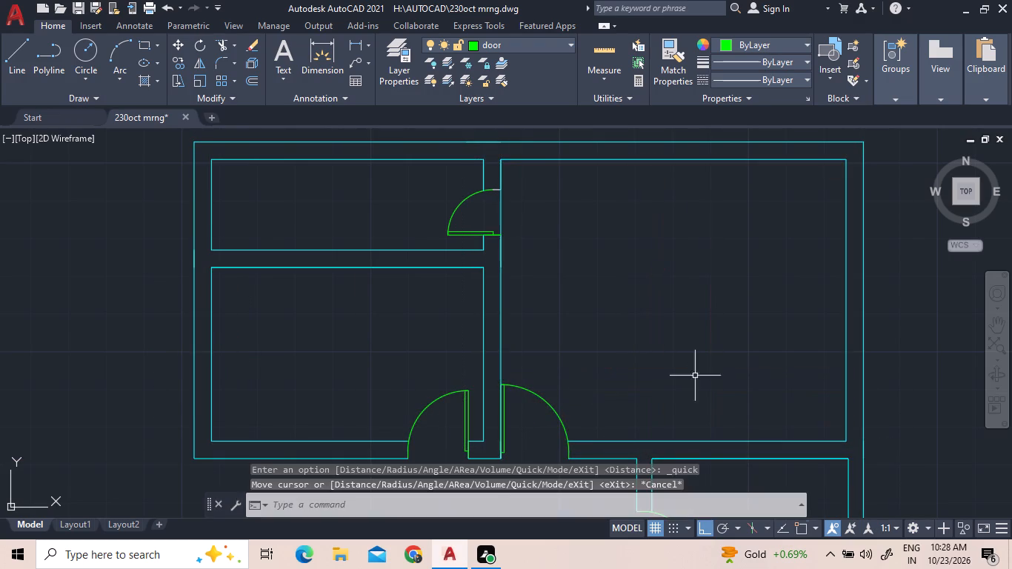
On the rooms layer, draw a rectangle 4.8 long and 2.1 wide in the empty space beside the lower room.
{"action": "scroll", "coordinate": [549, 174], "scroll_direction": "down", "scroll_amount": 2}
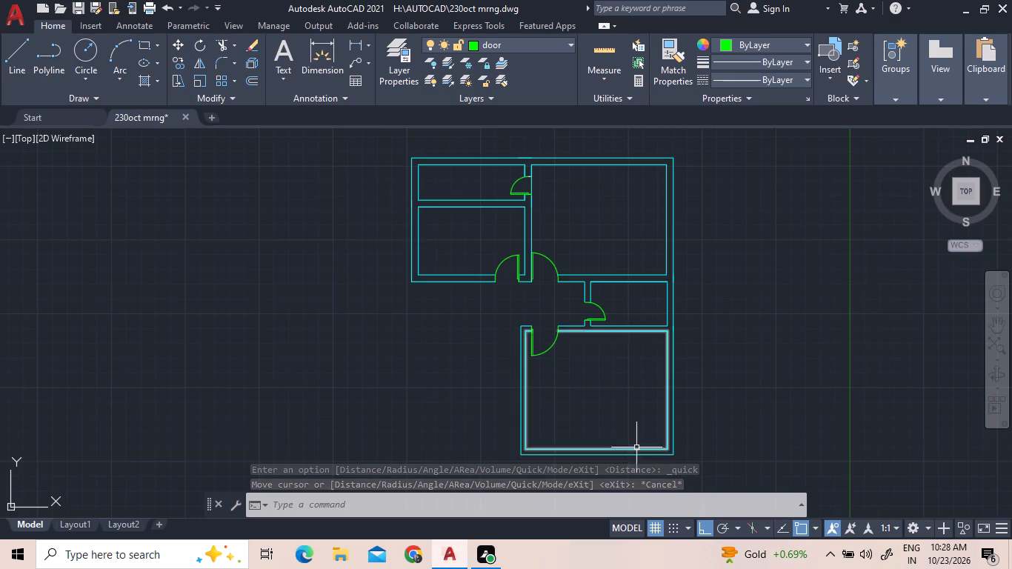
{"action": "scroll", "coordinate": [637, 447], "scroll_direction": "down", "scroll_amount": 2}
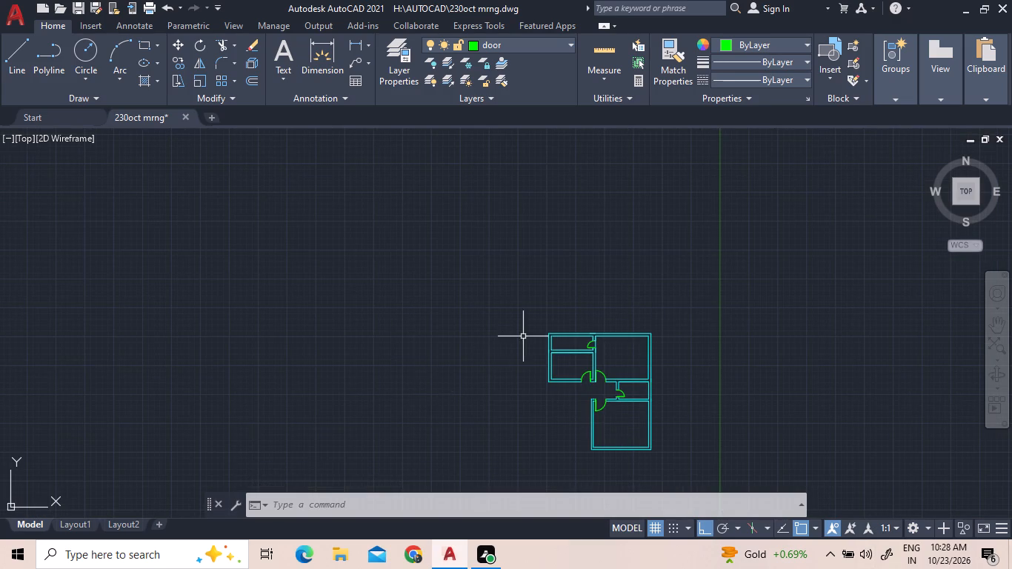
{"action": "scroll", "coordinate": [805, 382], "scroll_direction": "down", "scroll_amount": 2}
{"action": "scroll", "coordinate": [792, 427], "scroll_direction": "up", "scroll_amount": 4}
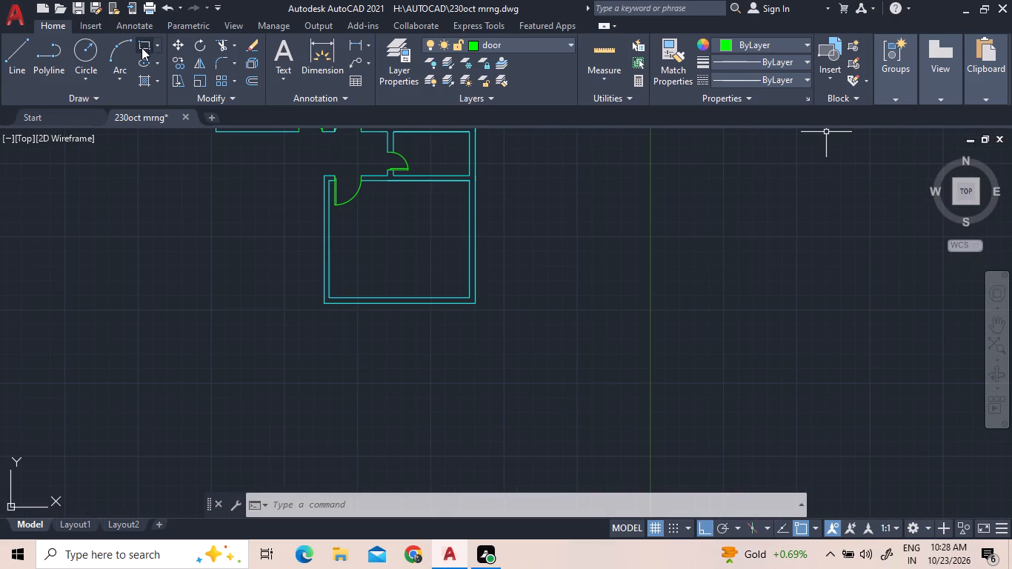
{"action": "left_click", "coordinate": [545, 41]}
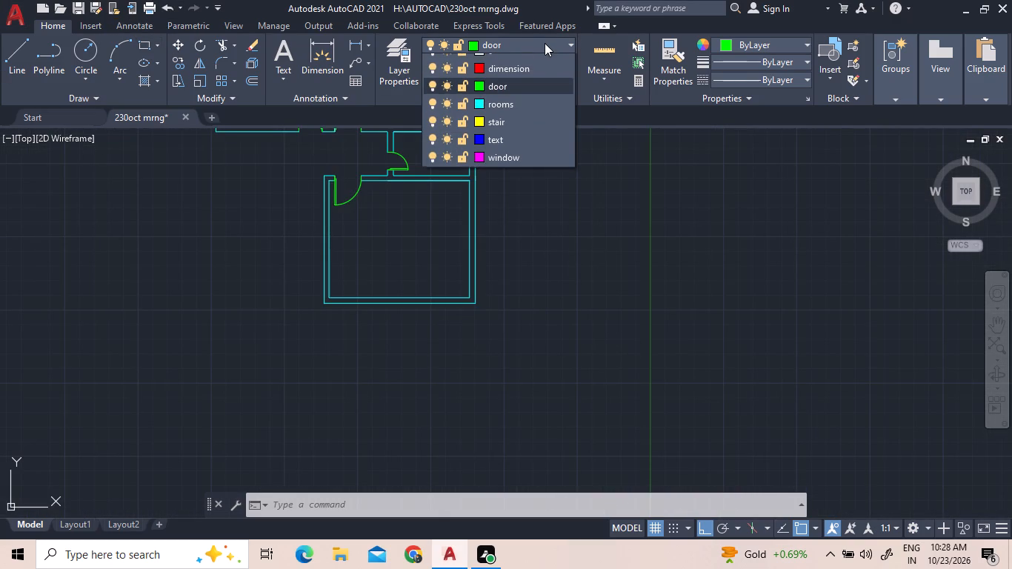
{"action": "left_click", "coordinate": [536, 116]}
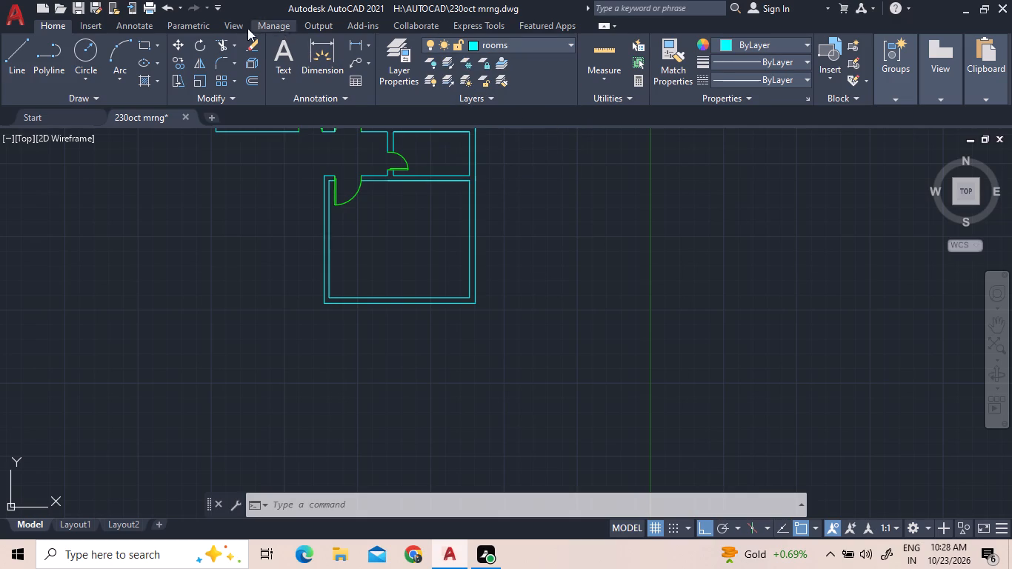
{"action": "left_click", "coordinate": [140, 41]}
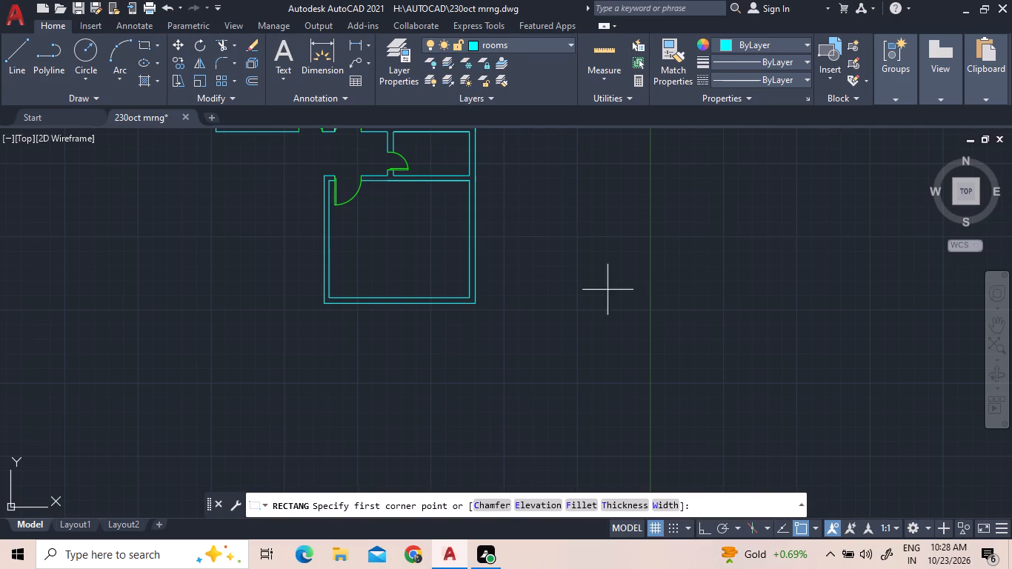
{"action": "left_click", "coordinate": [561, 267]}
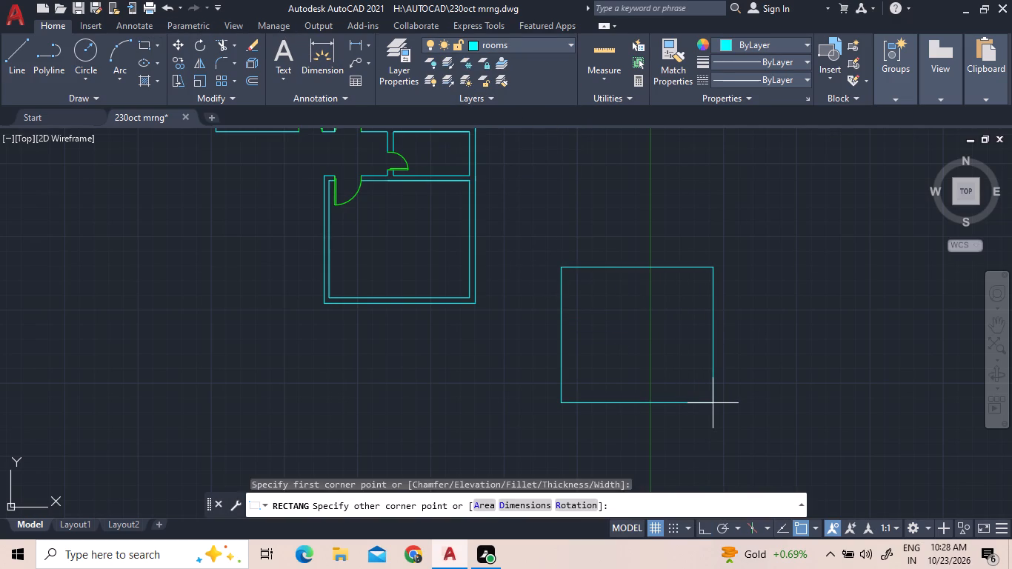
{"action": "type", "text": "d"}
{"action": "key", "text": "space"}
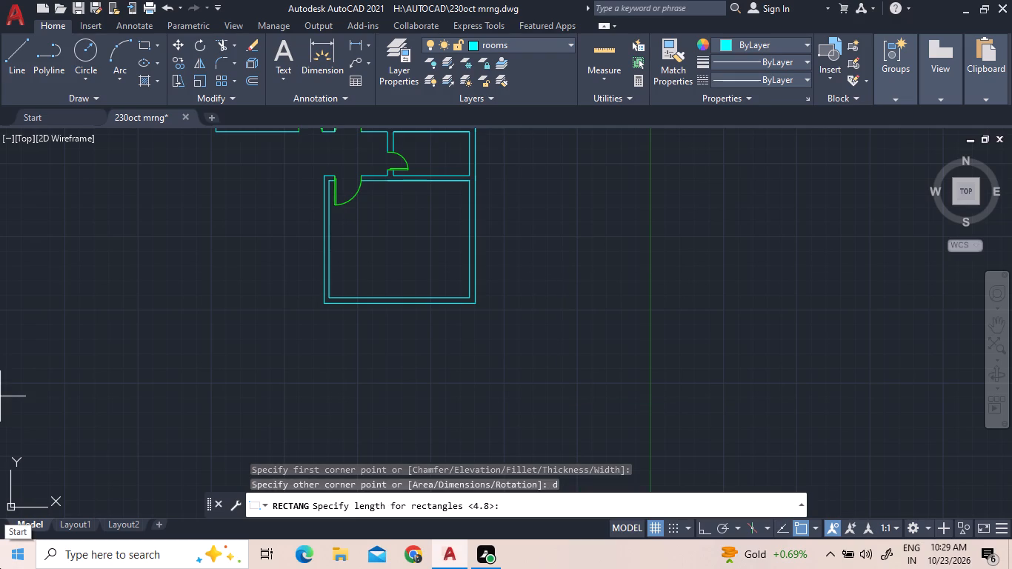
{"action": "key", "text": "4"}
{"action": "type", "text": ".8"}
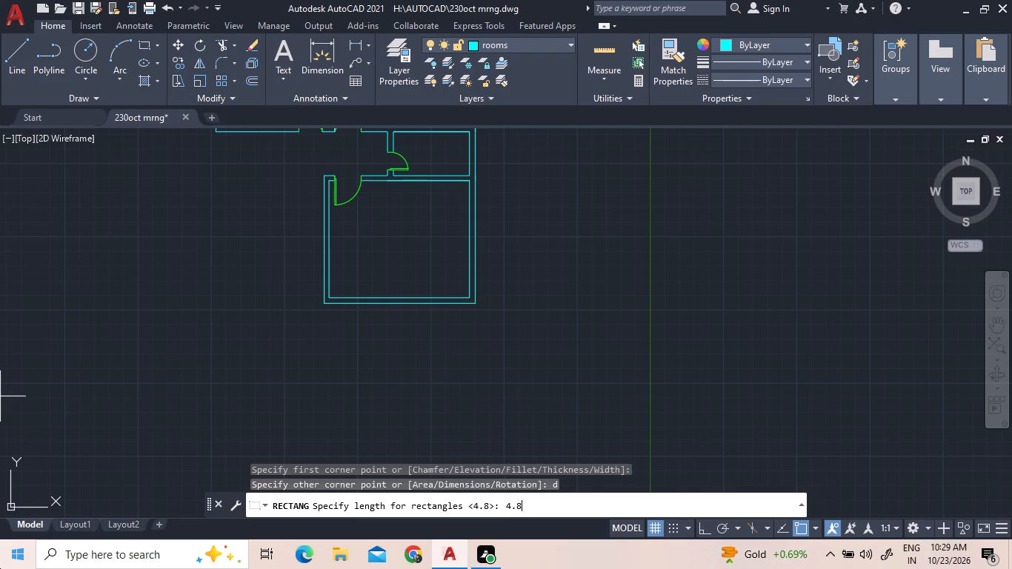
{"action": "key", "text": "Return"}
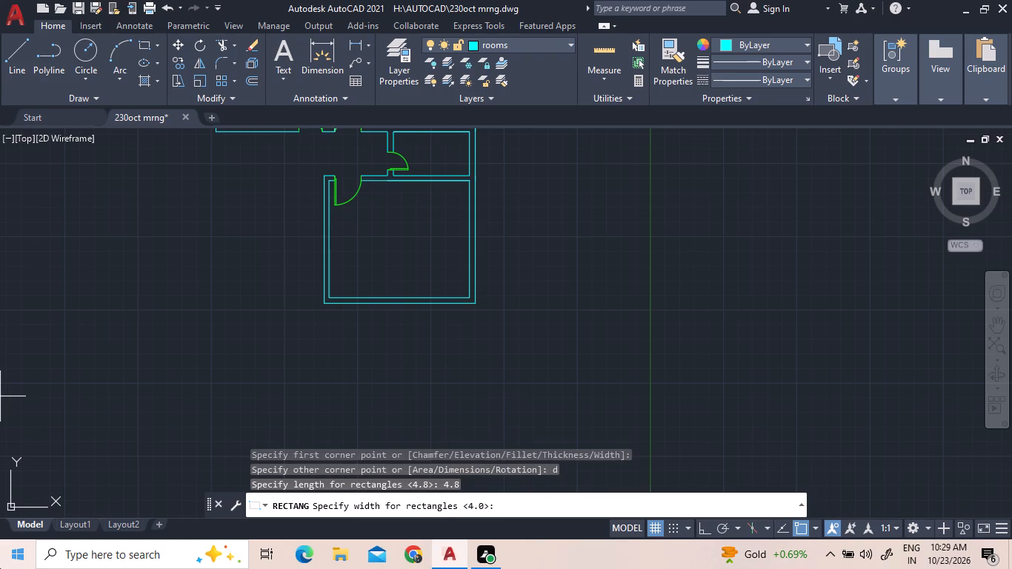
{"action": "type", "text": "2.1"}
{"action": "key", "text": "Return"}
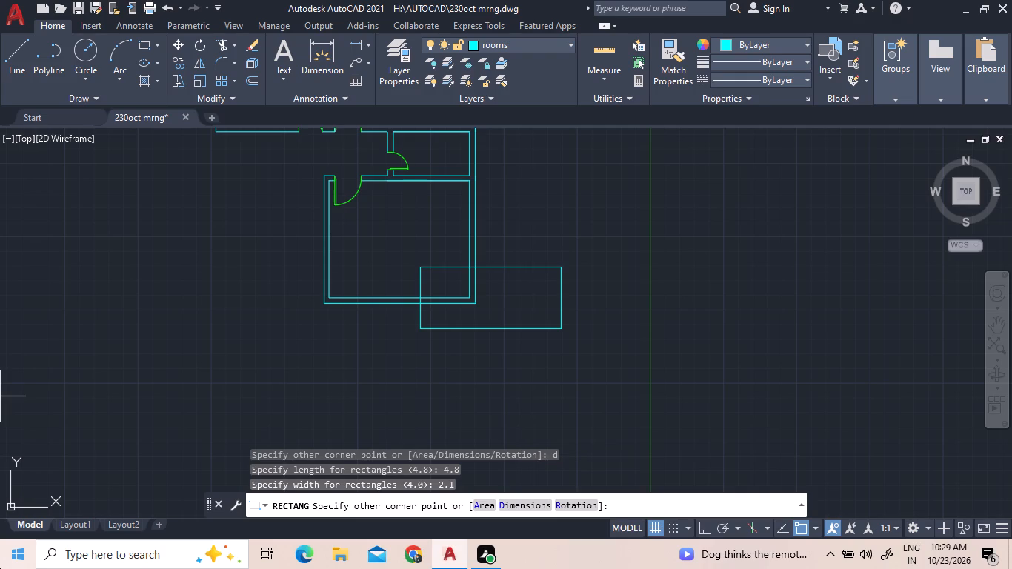
{"action": "left_click", "coordinate": [836, 321]}
Move the new rectangle by its top-right corner onto the lower room's bottom-right inner wall corner.
{"action": "left_click", "coordinate": [792, 342]}
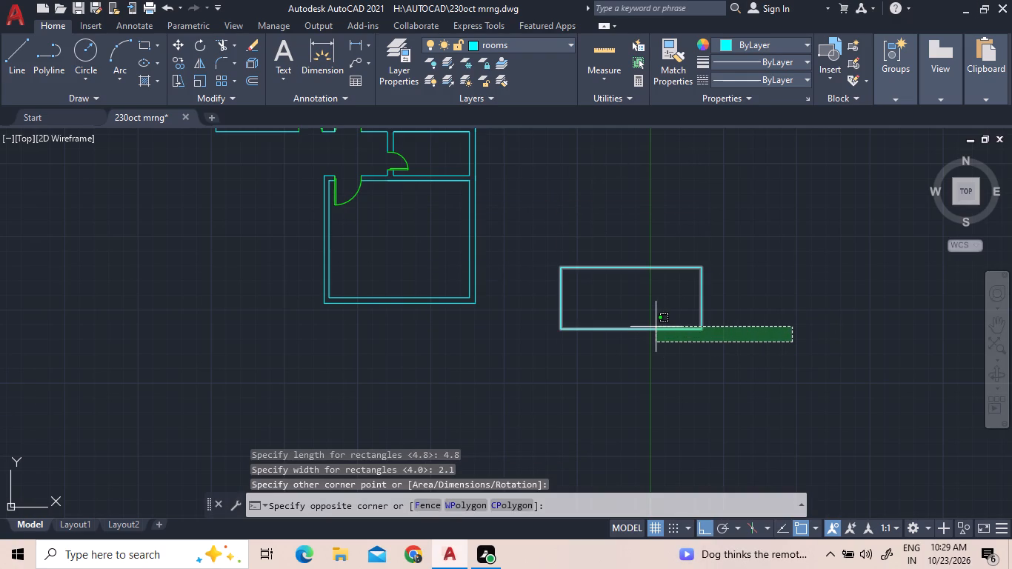
{"action": "left_click", "coordinate": [602, 224]}
{"action": "right_click", "coordinate": [602, 224]}
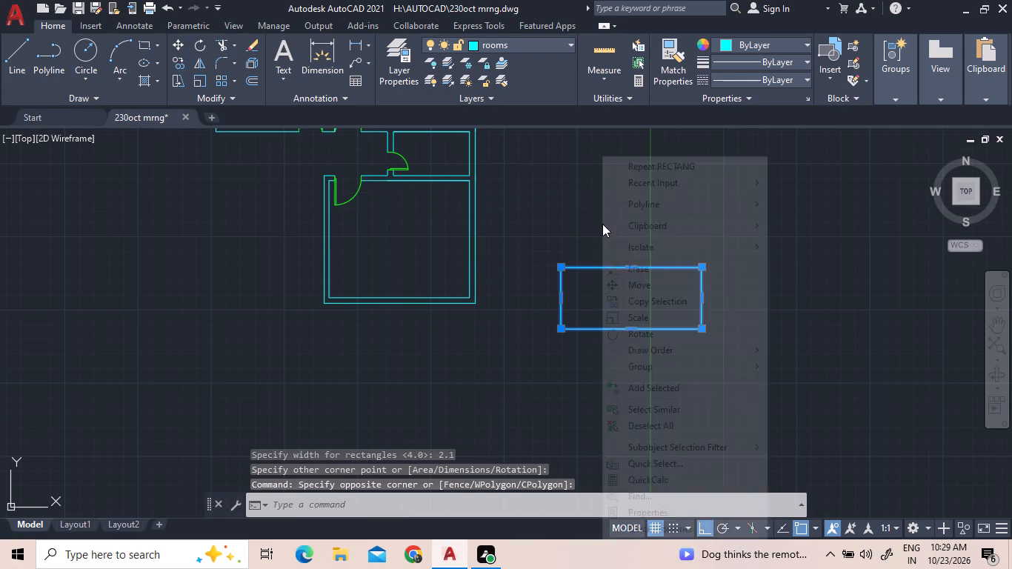
{"action": "left_click", "coordinate": [668, 289]}
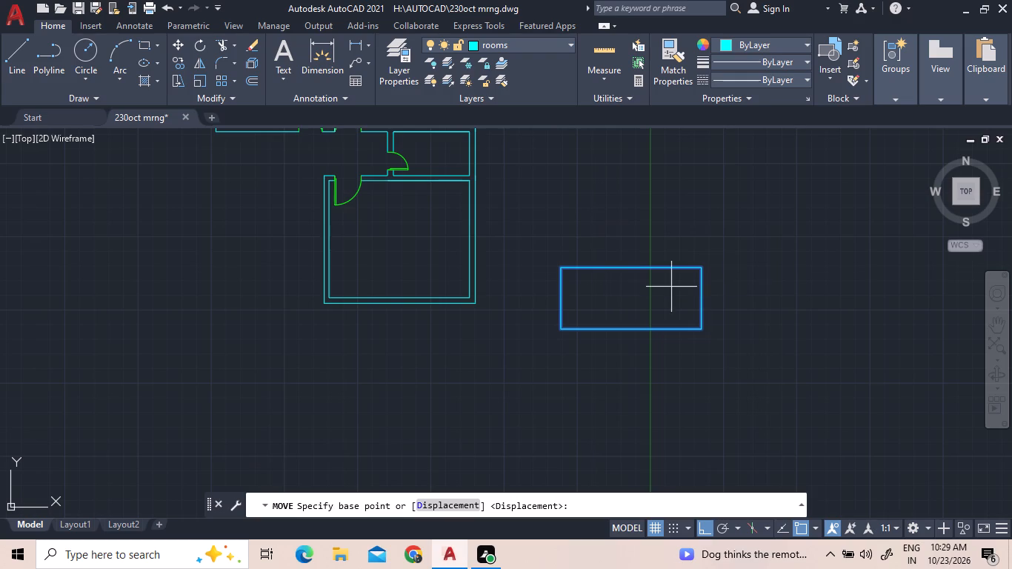
{"action": "left_click", "coordinate": [705, 267]}
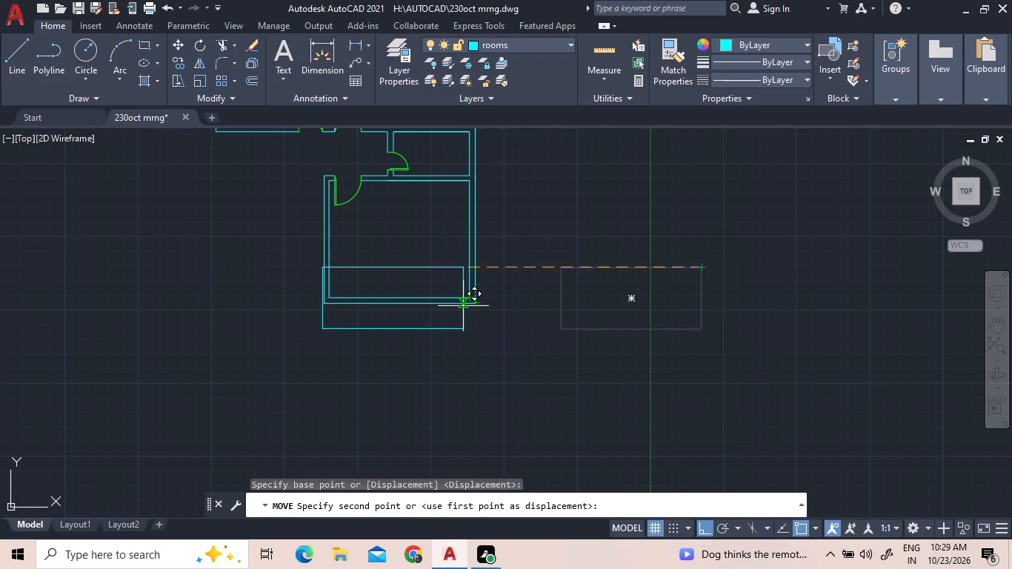
{"action": "scroll", "coordinate": [458, 312], "scroll_direction": "up", "scroll_amount": 4}
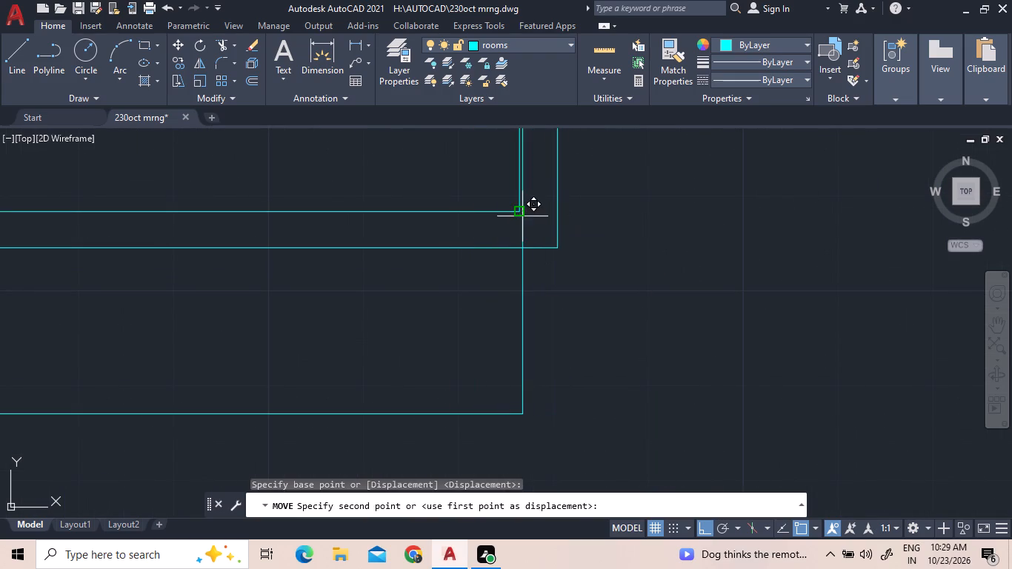
{"action": "left_click", "coordinate": [519, 212]}
Move the rectangle's top-right corner to the lower room's bottom-right outer wall corner.
{"action": "scroll", "coordinate": [567, 305], "scroll_direction": "down", "scroll_amount": 4}
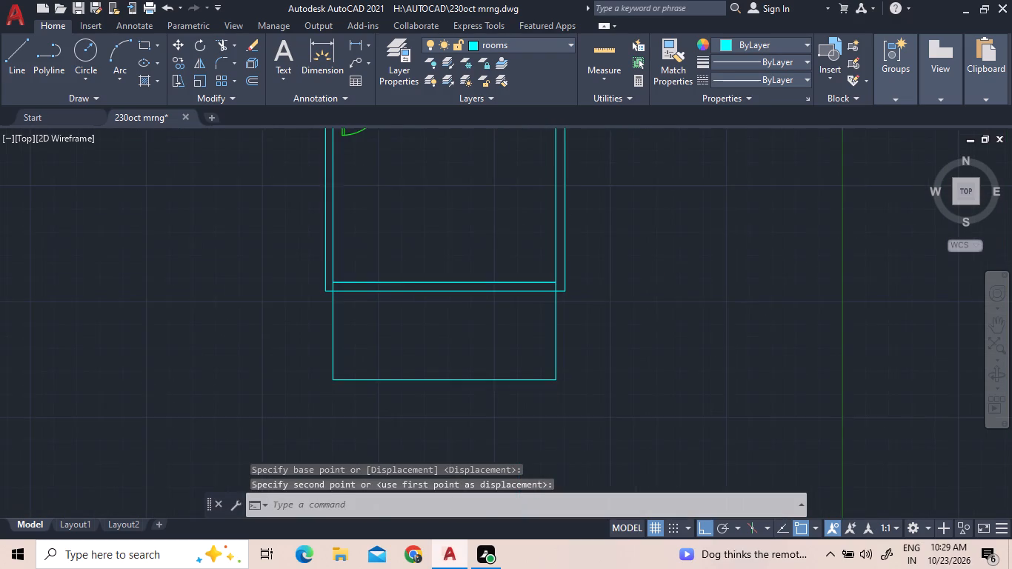
{"action": "scroll", "coordinate": [547, 309], "scroll_direction": "up", "scroll_amount": 3}
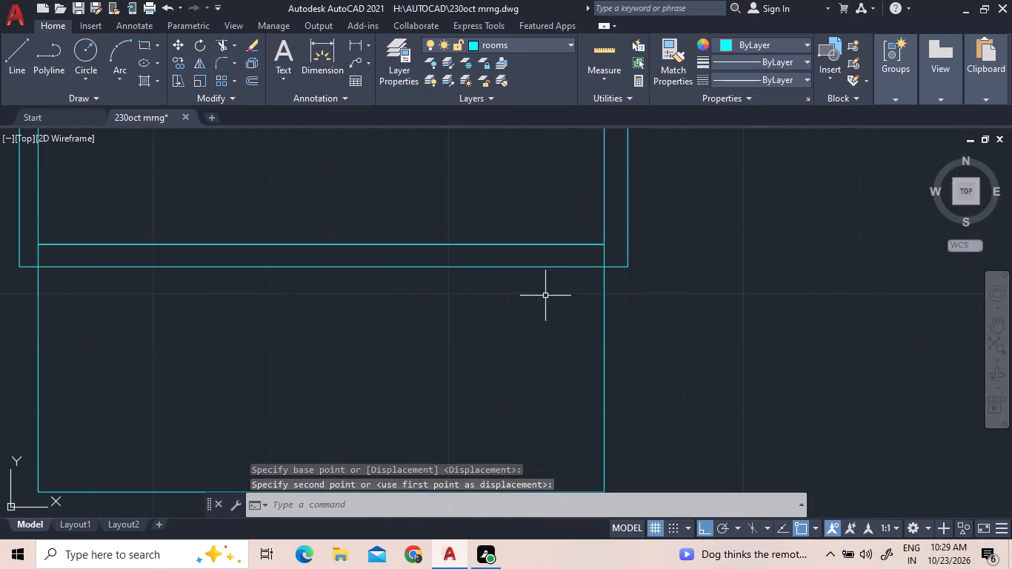
{"action": "left_click", "coordinate": [613, 285]}
{"action": "left_click", "coordinate": [588, 293]}
{"action": "right_click", "coordinate": [552, 232]}
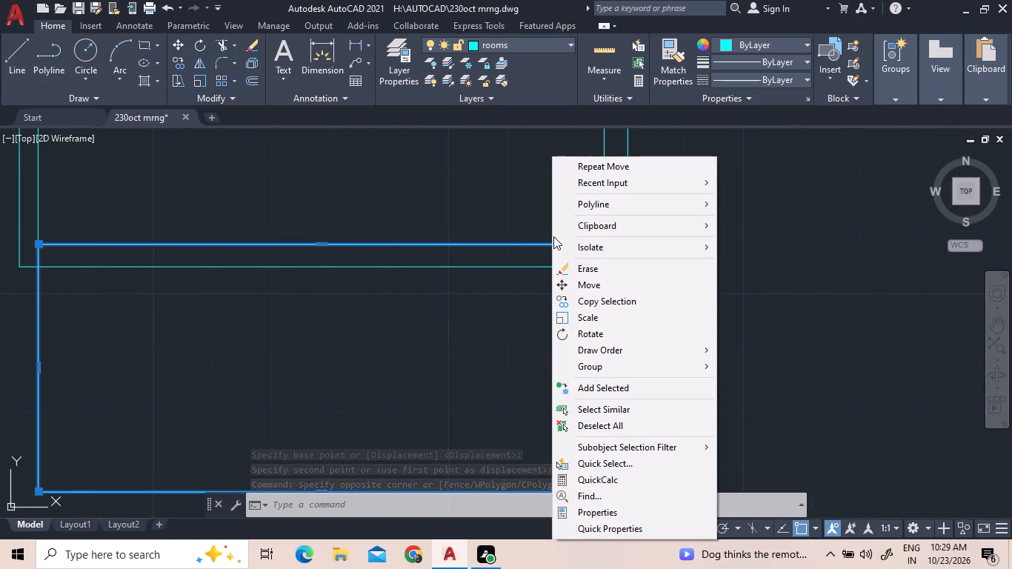
{"action": "left_click", "coordinate": [594, 286]}
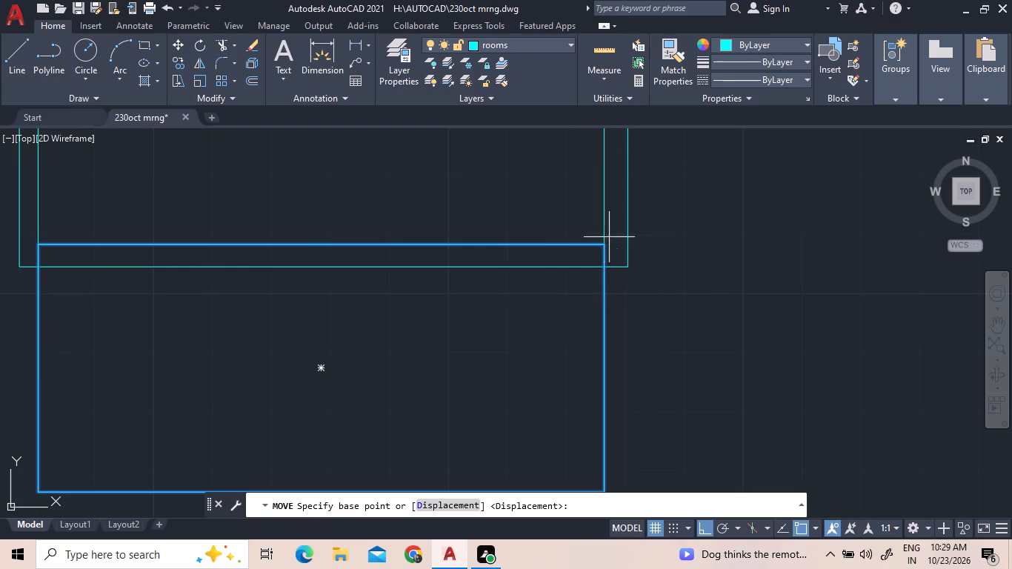
{"action": "left_click", "coordinate": [605, 242]}
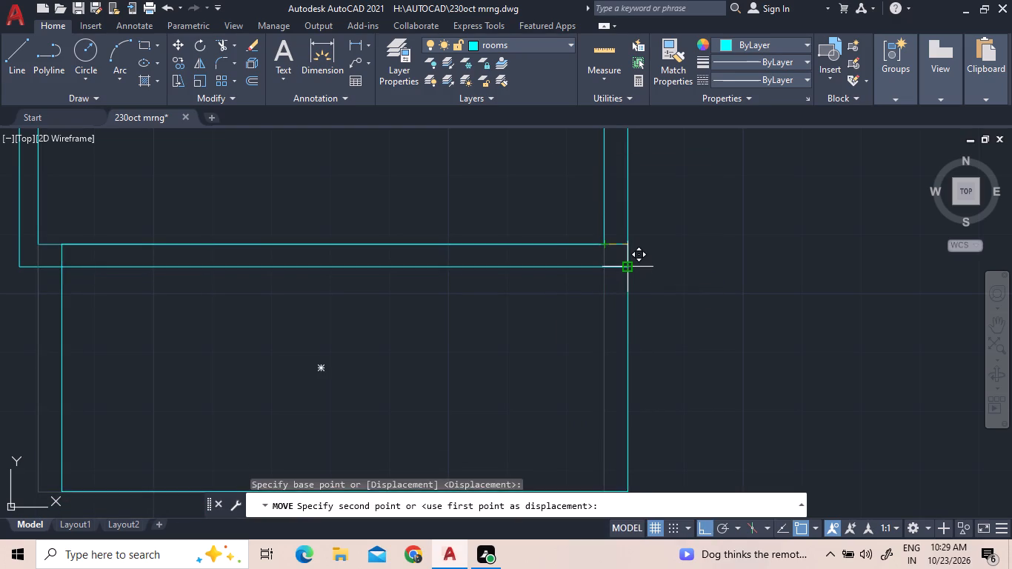
{"action": "left_click", "coordinate": [629, 266]}
Move the 4.8 by 2.1 rectangle by its top-left corner onto the lower room's bottom-left inner wall corner.
{"action": "scroll", "coordinate": [629, 266], "scroll_direction": "down", "scroll_amount": 2}
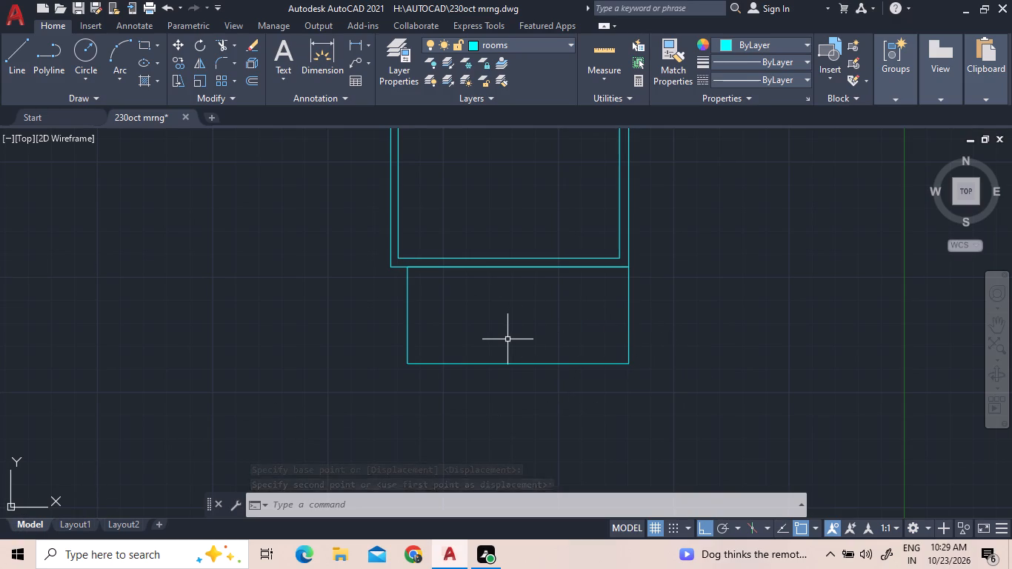
{"action": "left_click", "coordinate": [401, 280]}
{"action": "left_click_drag", "start_coordinate": [410, 282], "coordinate": [418, 281]}
{"action": "left_click", "coordinate": [418, 281]}
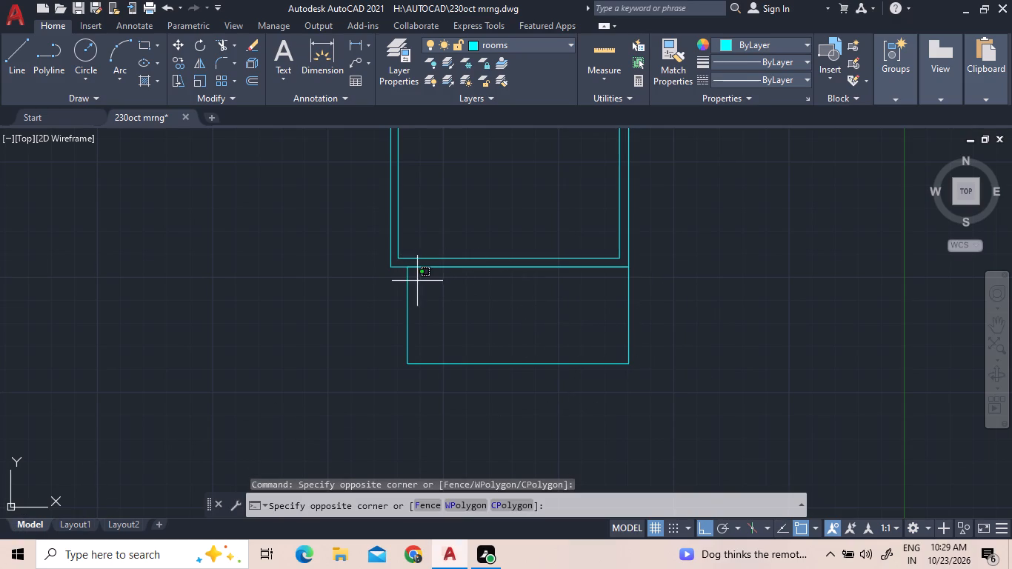
{"action": "left_click", "coordinate": [392, 287]}
{"action": "right_click", "coordinate": [392, 287]}
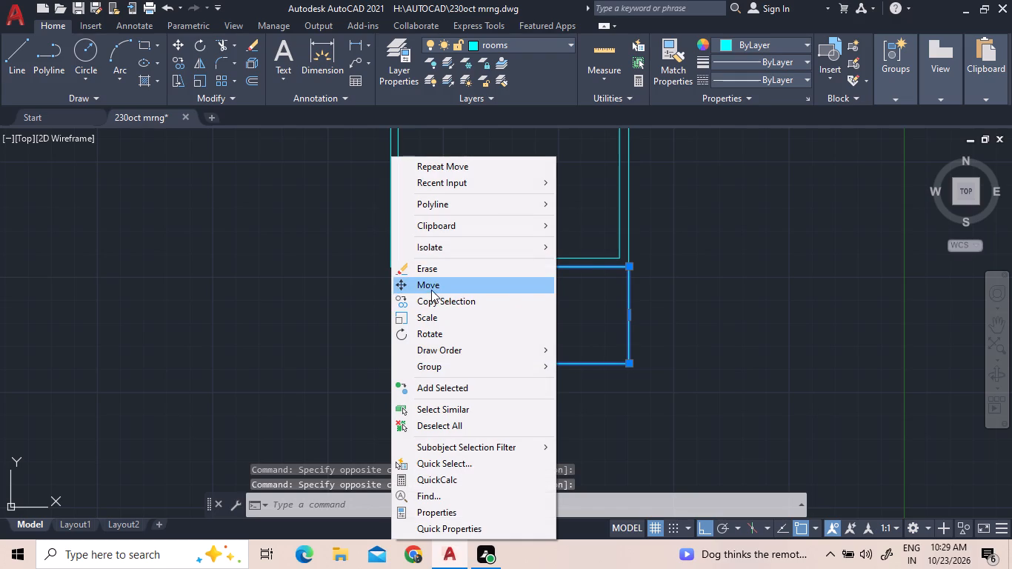
{"action": "left_click", "coordinate": [431, 290]}
{"action": "scroll", "coordinate": [425, 257], "scroll_direction": "up", "scroll_amount": 3}
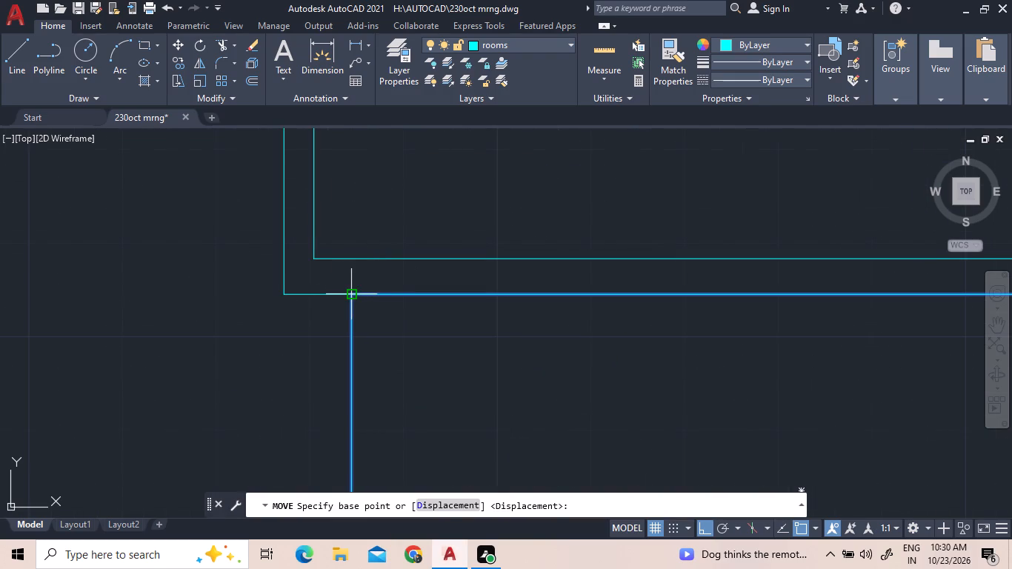
{"action": "left_click", "coordinate": [351, 293]}
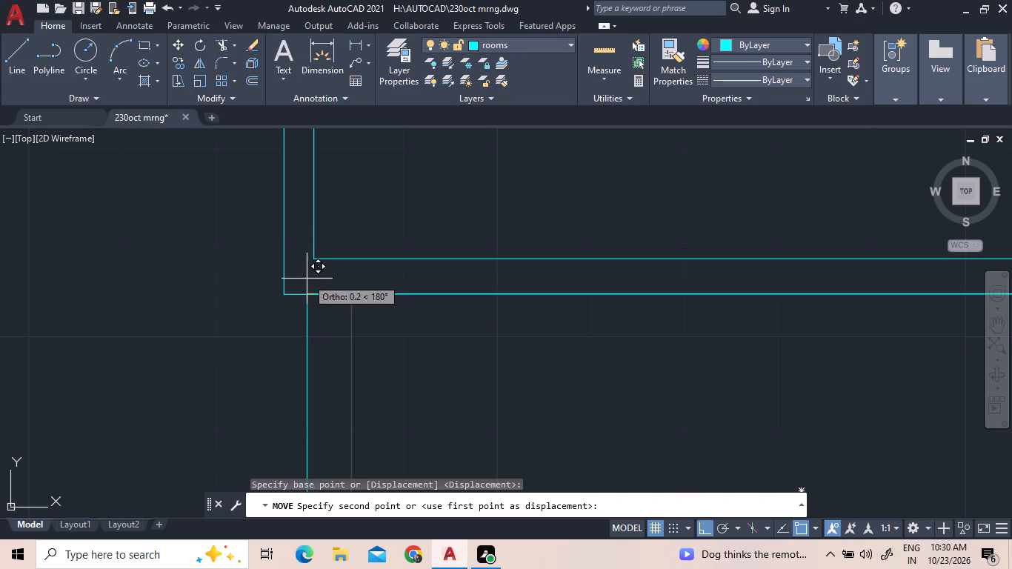
{"action": "scroll", "coordinate": [317, 294], "scroll_direction": "up", "scroll_amount": 3}
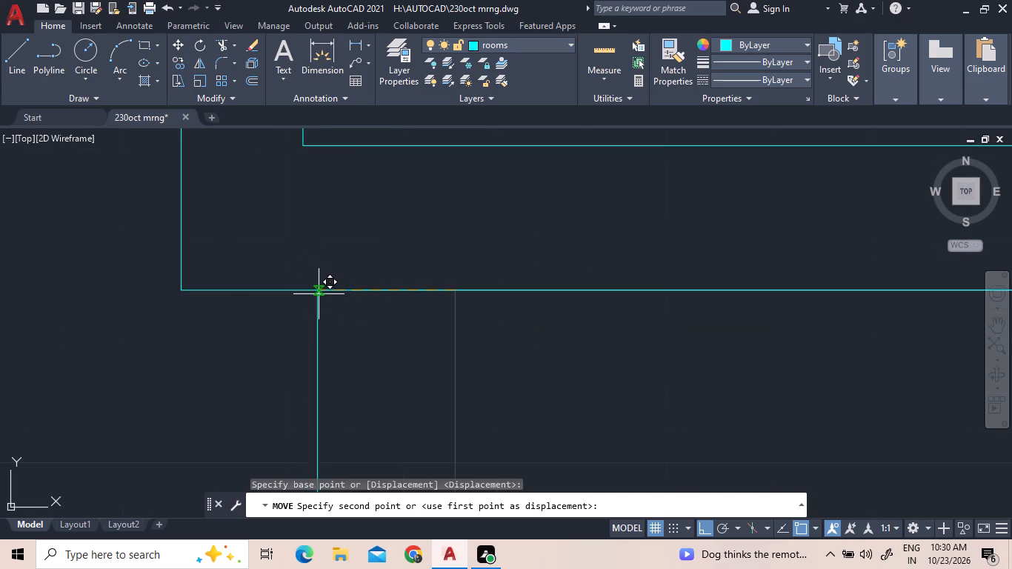
{"action": "left_click", "coordinate": [304, 148]}
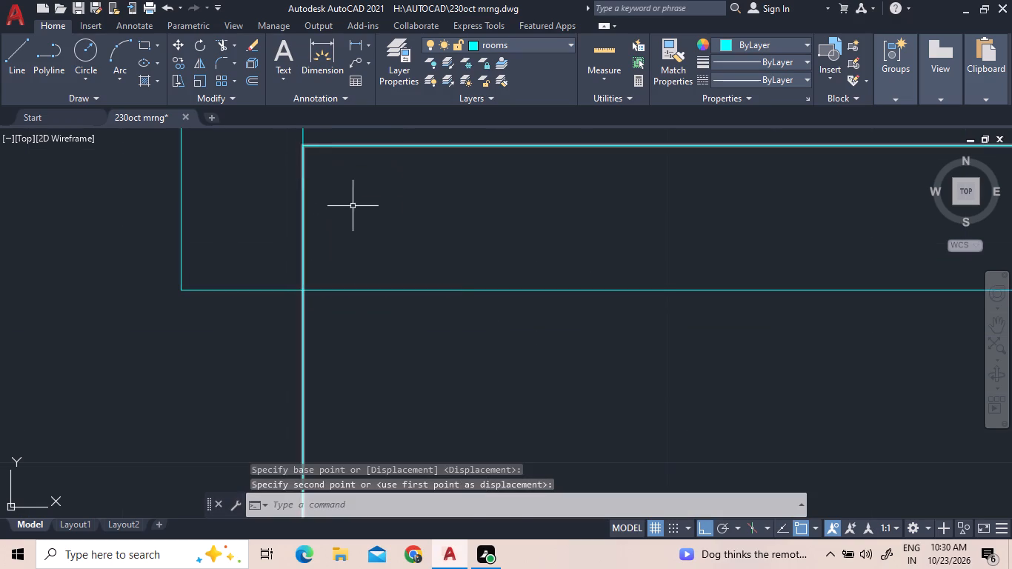
Move the rectangle straight down so its top edge lies on the lower room's outer bottom wall line.
{"action": "left_click", "coordinate": [353, 208]}
{"action": "left_click", "coordinate": [287, 216]}
{"action": "right_click", "coordinate": [342, 247]}
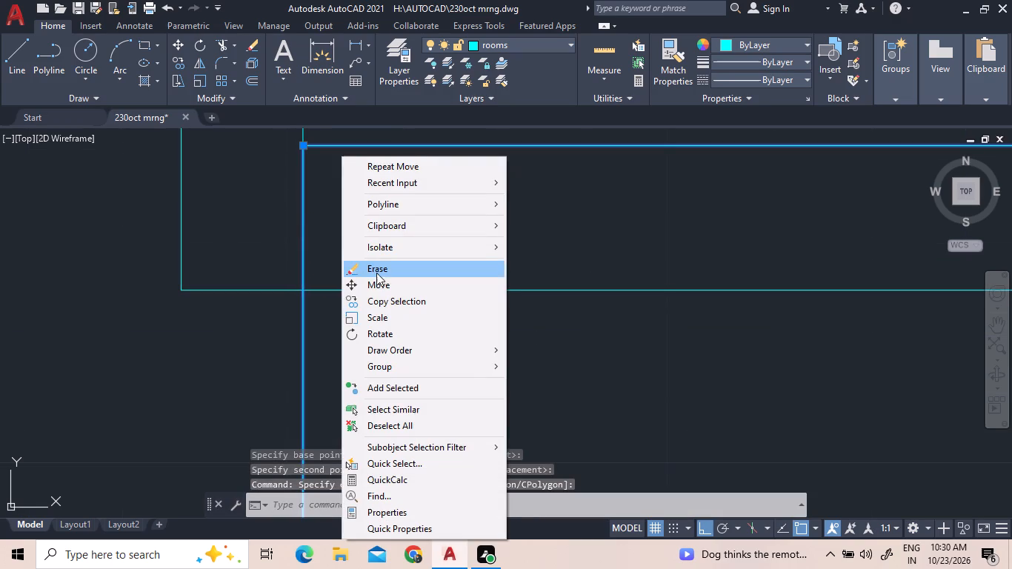
{"action": "left_click", "coordinate": [376, 282]}
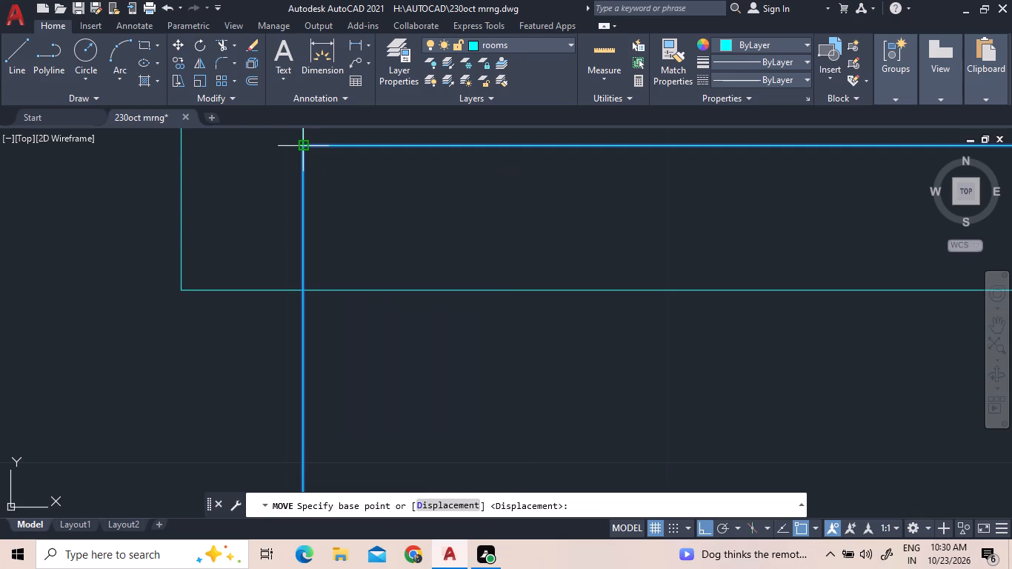
{"action": "left_click", "coordinate": [307, 142]}
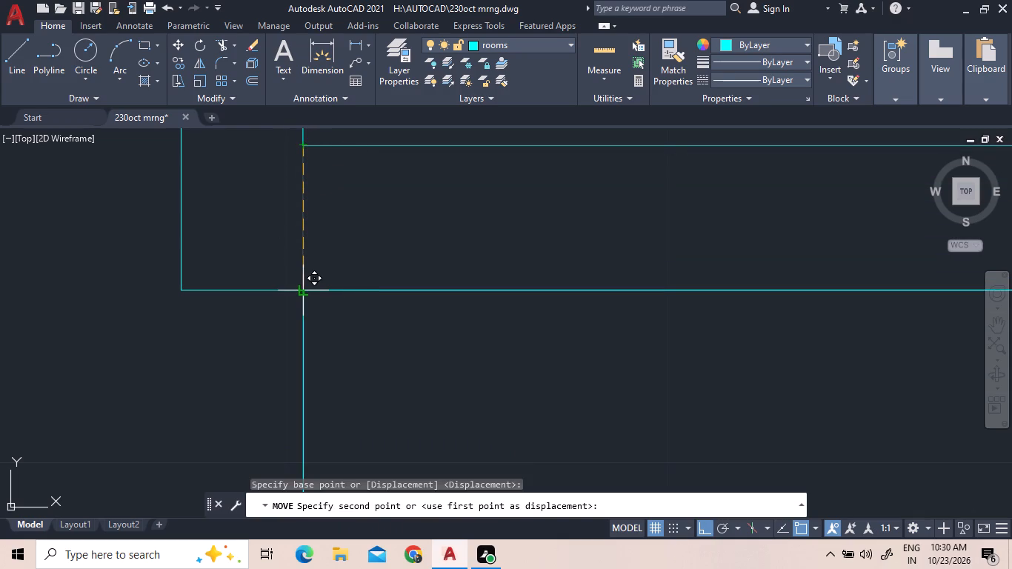
{"action": "left_click", "coordinate": [302, 290]}
{"action": "scroll", "coordinate": [302, 290], "scroll_direction": "down", "scroll_amount": 6}
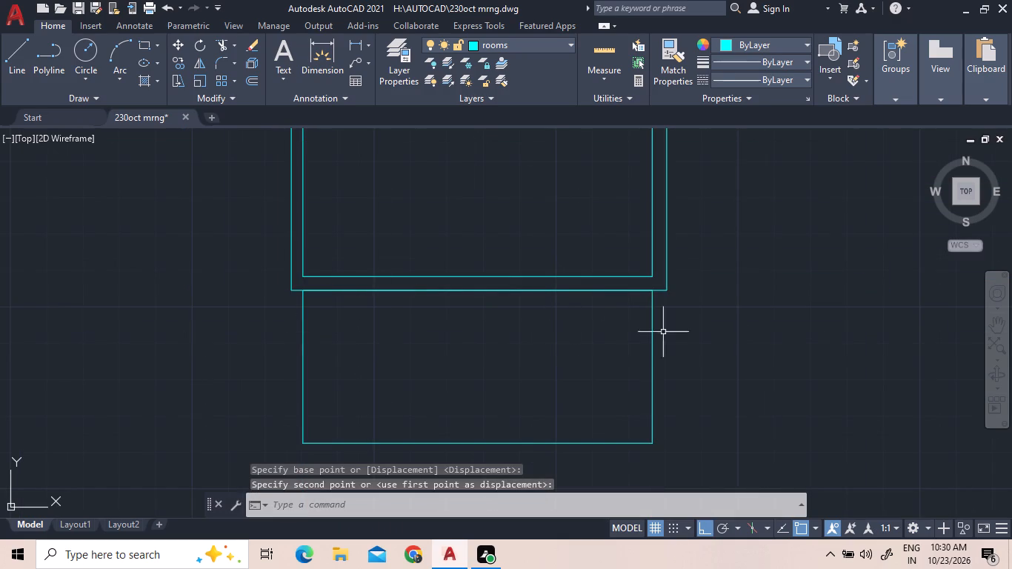
Explode the rectangle below the lower room into separate lines.
{"action": "left_click", "coordinate": [748, 410]}
{"action": "left_click", "coordinate": [502, 395]}
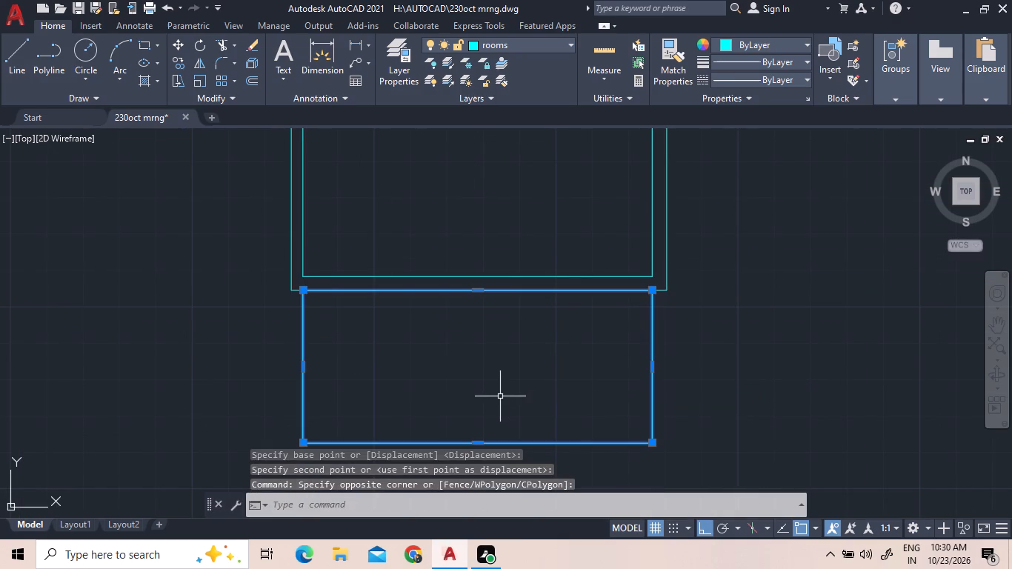
{"action": "key", "text": "x"}
{"action": "key", "text": "space"}
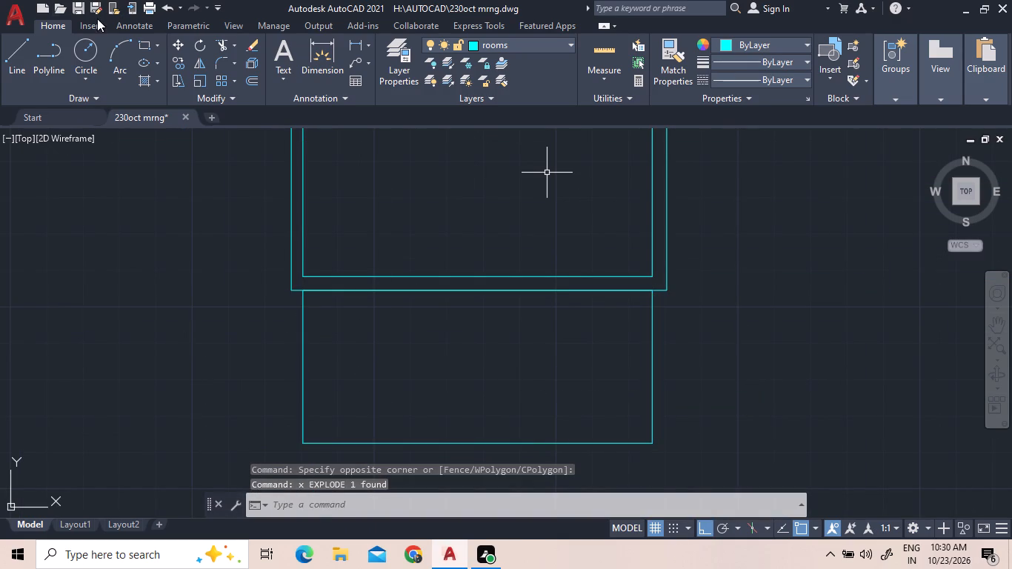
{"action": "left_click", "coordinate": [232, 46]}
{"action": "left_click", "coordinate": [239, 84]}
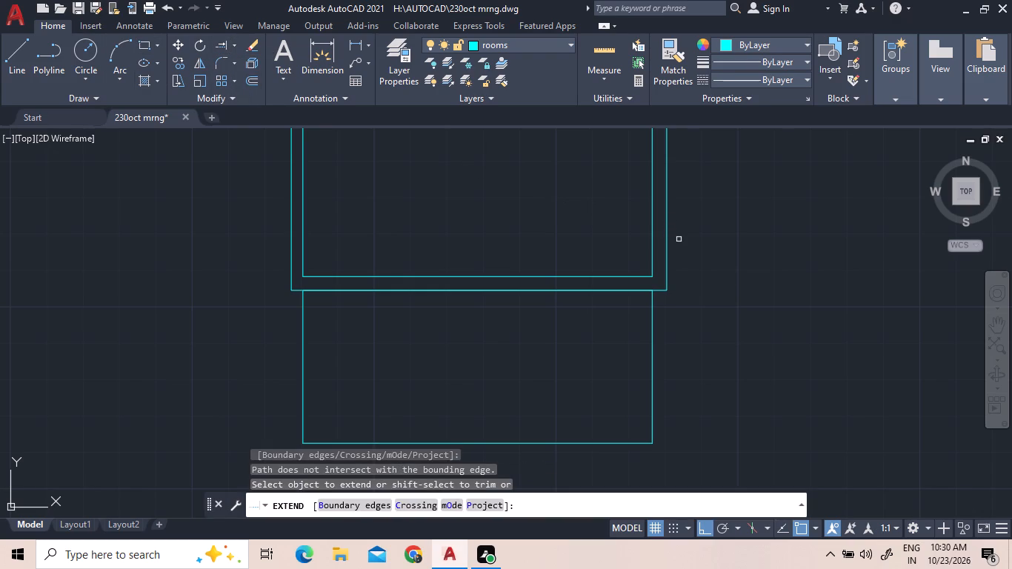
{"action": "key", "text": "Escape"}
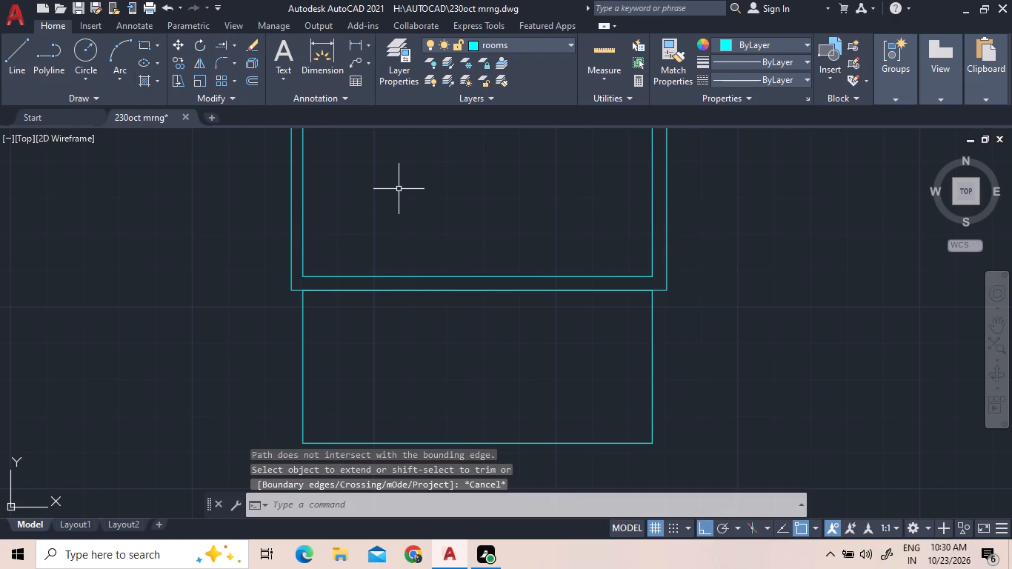
Draw helper lines running horizontally below the new room's bottom-right corner and vertically up on its right side.
{"action": "scroll", "coordinate": [190, 184], "scroll_direction": "down", "scroll_amount": 2}
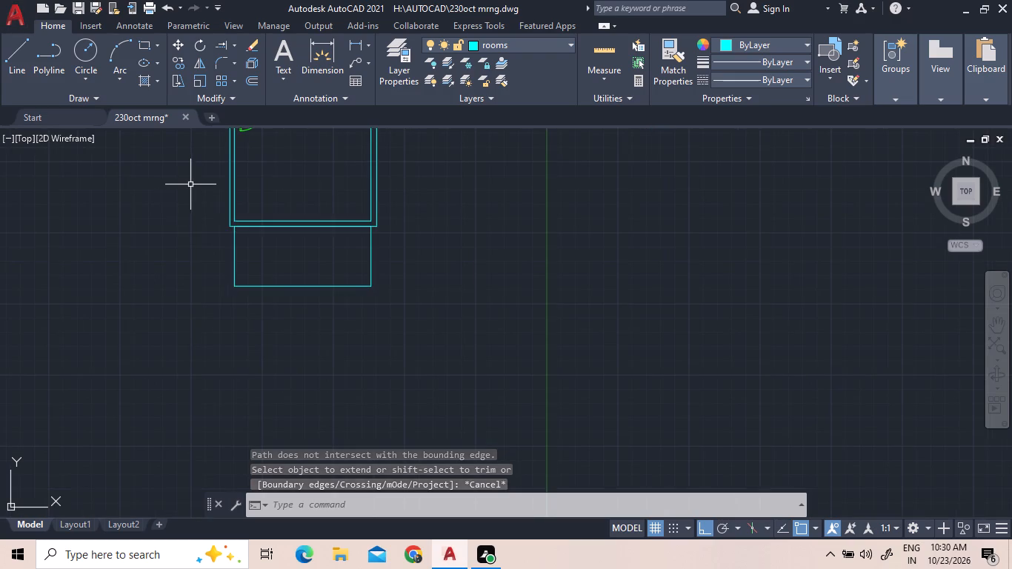
{"action": "left_click", "coordinate": [14, 42]}
{"action": "left_click", "coordinate": [353, 307]}
{"action": "left_click", "coordinate": [438, 316]}
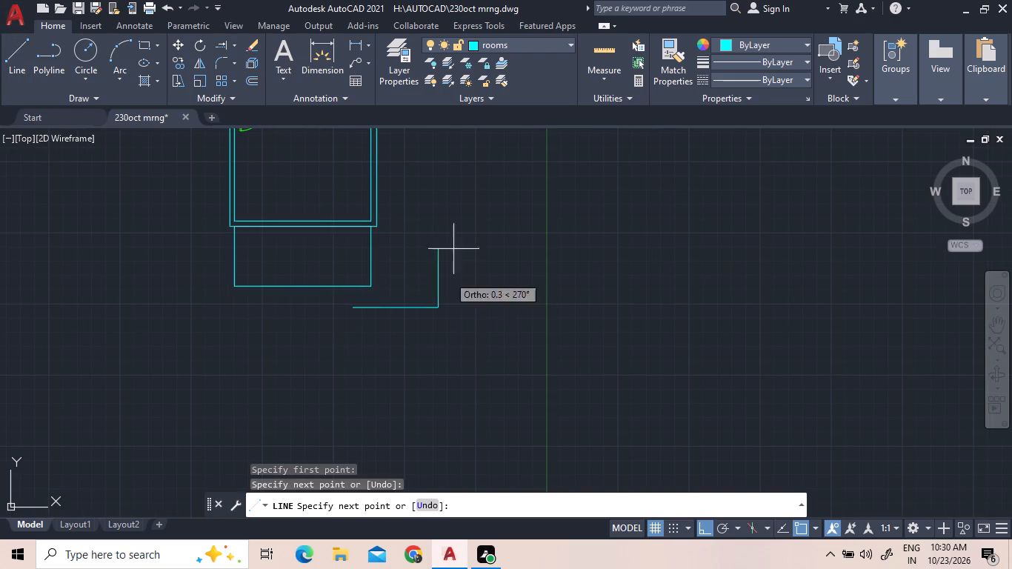
{"action": "left_click", "coordinate": [462, 200]}
Extend the lower room's right outer wall down to the helper line and the new room's bottom edge to that wall.
{"action": "left_click", "coordinate": [225, 47]}
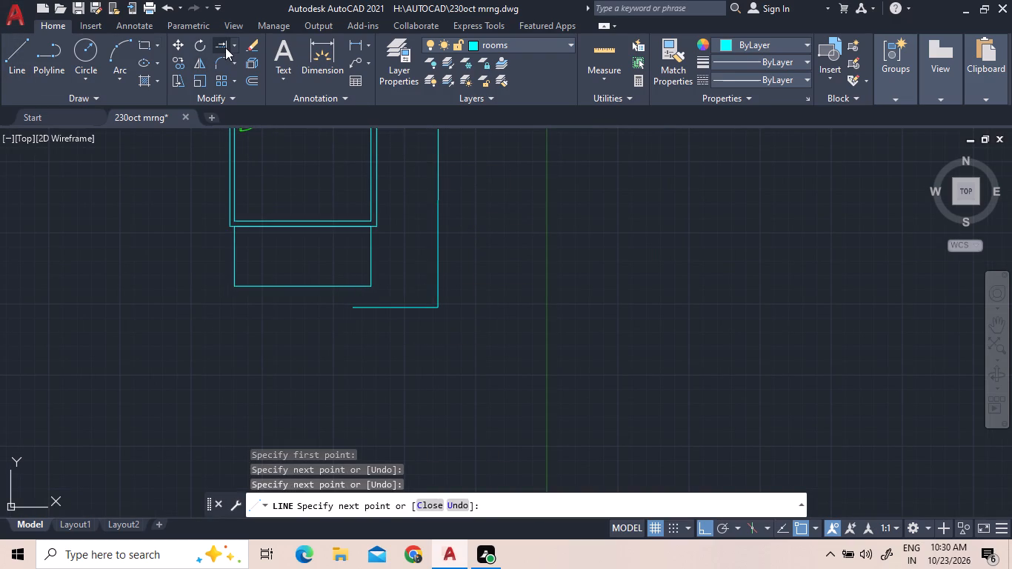
{"action": "left_click", "coordinate": [379, 201]}
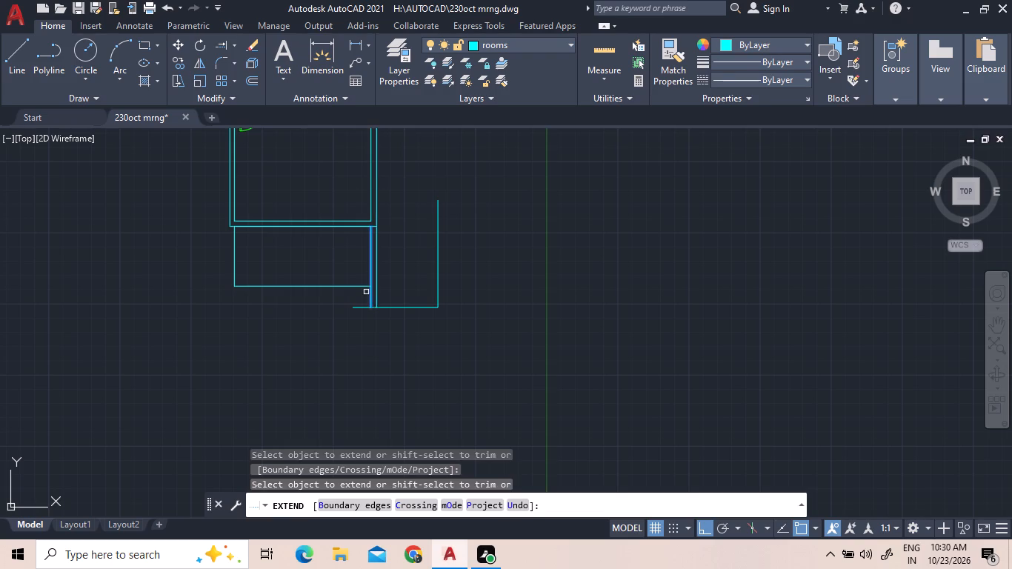
{"action": "left_click", "coordinate": [367, 286]}
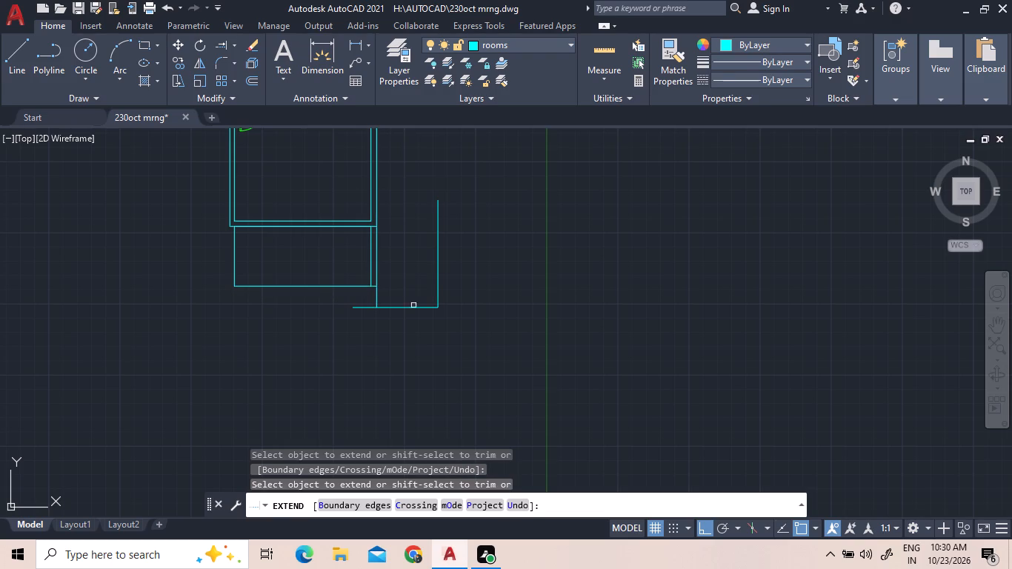
{"action": "right_click", "coordinate": [514, 324]}
{"action": "left_click", "coordinate": [518, 323]}
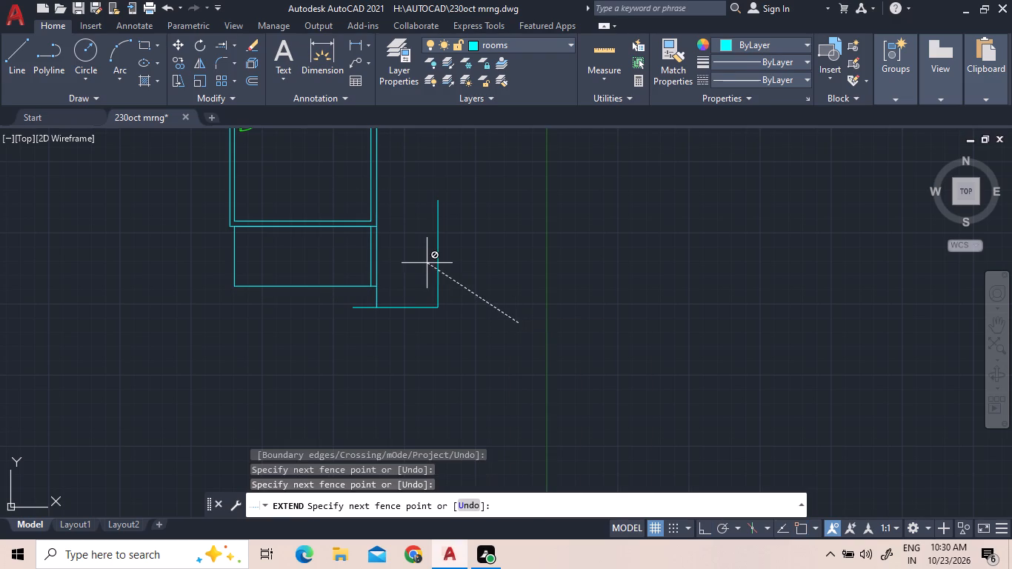
{"action": "left_click", "coordinate": [427, 261]}
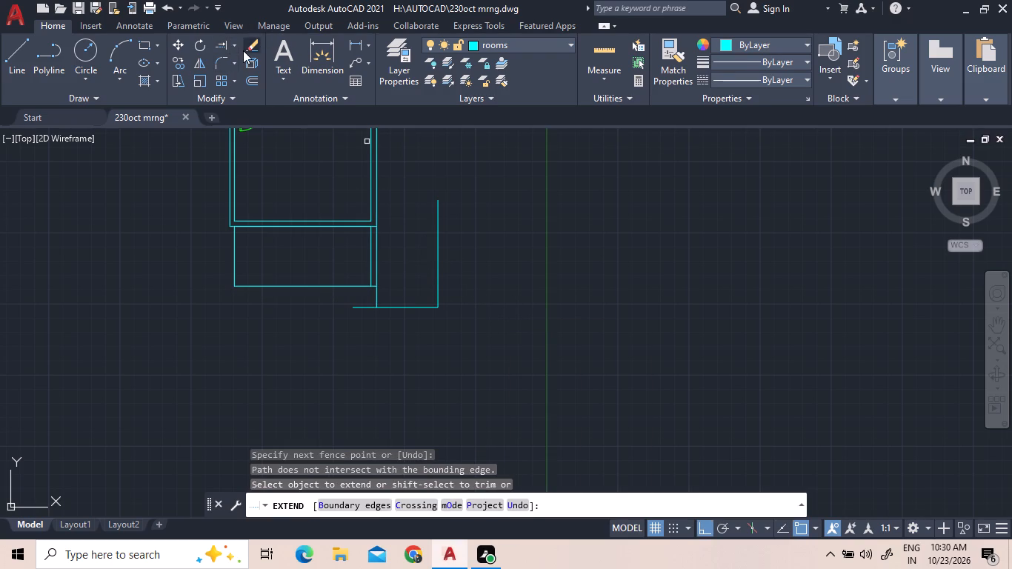
Trim away the helper lines, the outer wall's overhang below the new room, and the short line crossing the right wall's top.
{"action": "left_click", "coordinate": [236, 50]}
{"action": "left_click", "coordinate": [237, 63]}
{"action": "left_click", "coordinate": [494, 301]}
{"action": "left_click", "coordinate": [430, 262]}
{"action": "left_click", "coordinate": [402, 322]}
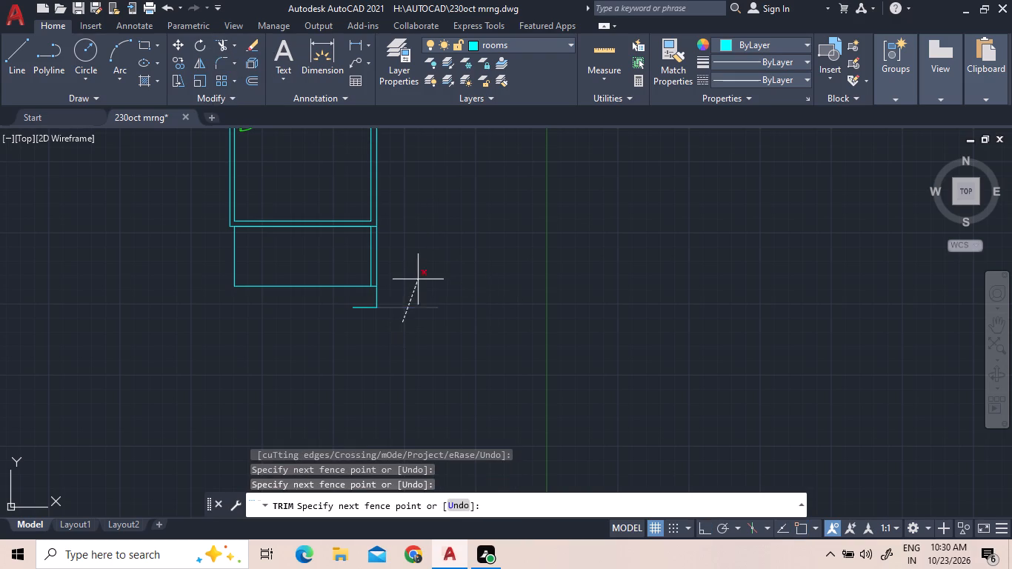
{"action": "left_click", "coordinate": [418, 279]}
{"action": "left_click", "coordinate": [379, 301]}
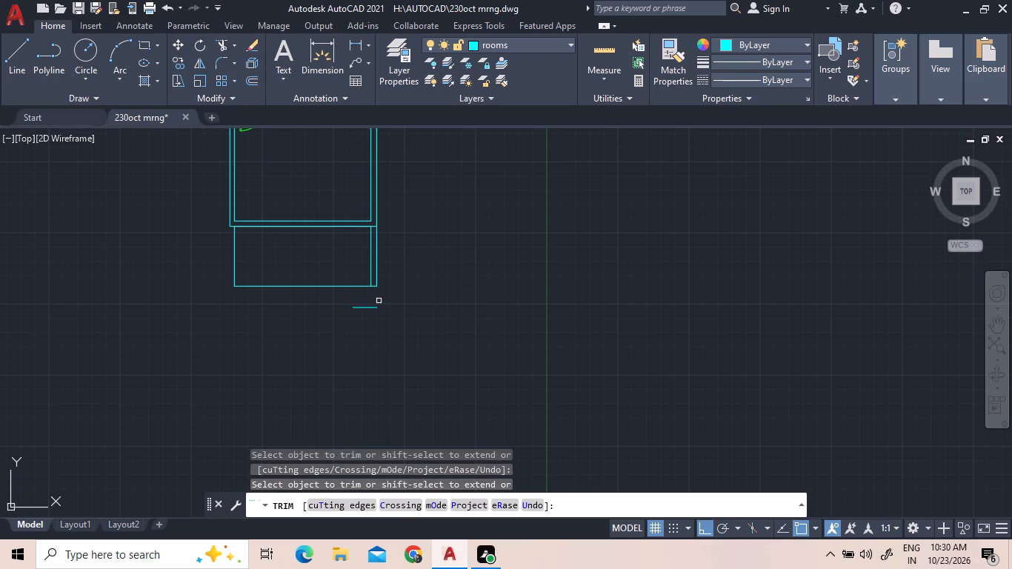
{"action": "left_click", "coordinate": [373, 309]}
{"action": "scroll", "coordinate": [356, 249], "scroll_direction": "up", "scroll_amount": 2}
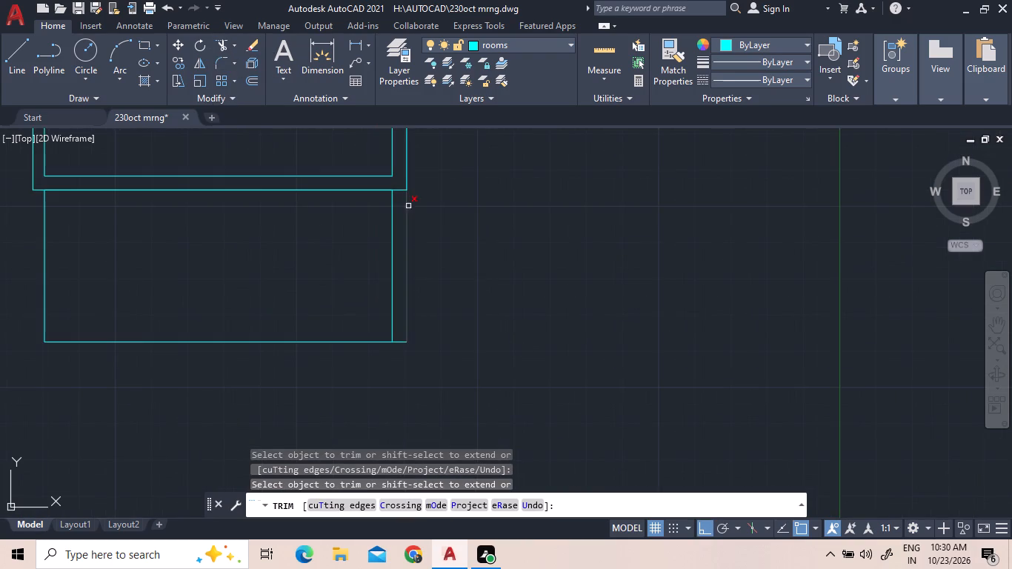
{"action": "left_click", "coordinate": [395, 190]}
{"action": "right_click", "coordinate": [499, 353]}
{"action": "left_click", "coordinate": [559, 136]}
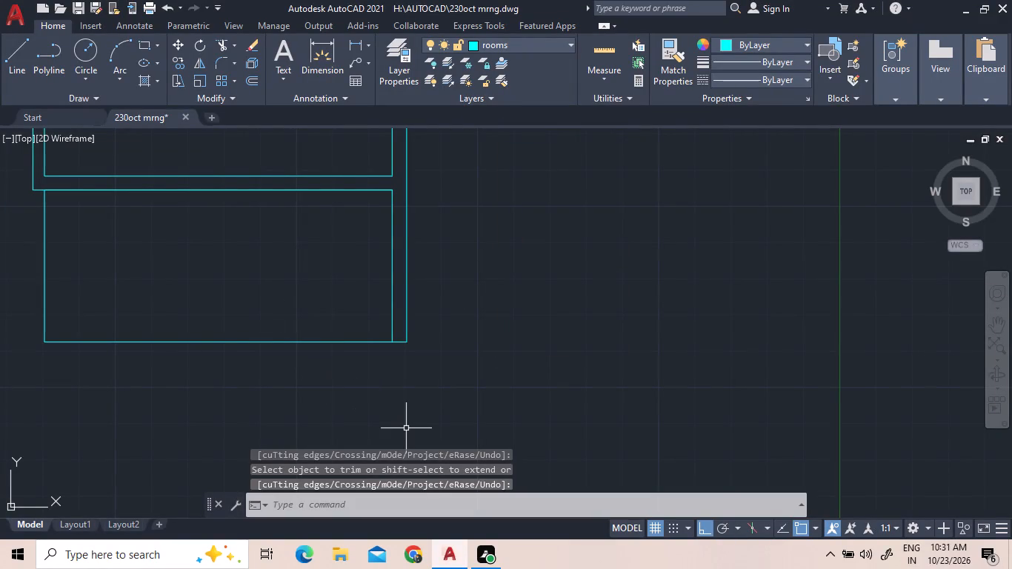
Draw a long horizontal line leftward from the new room's bottom-left corner, continuing with a vertical line upward.
{"action": "scroll", "coordinate": [569, 501], "scroll_direction": "down", "scroll_amount": 2}
{"action": "scroll", "coordinate": [287, 216], "scroll_direction": "down", "scroll_amount": 2}
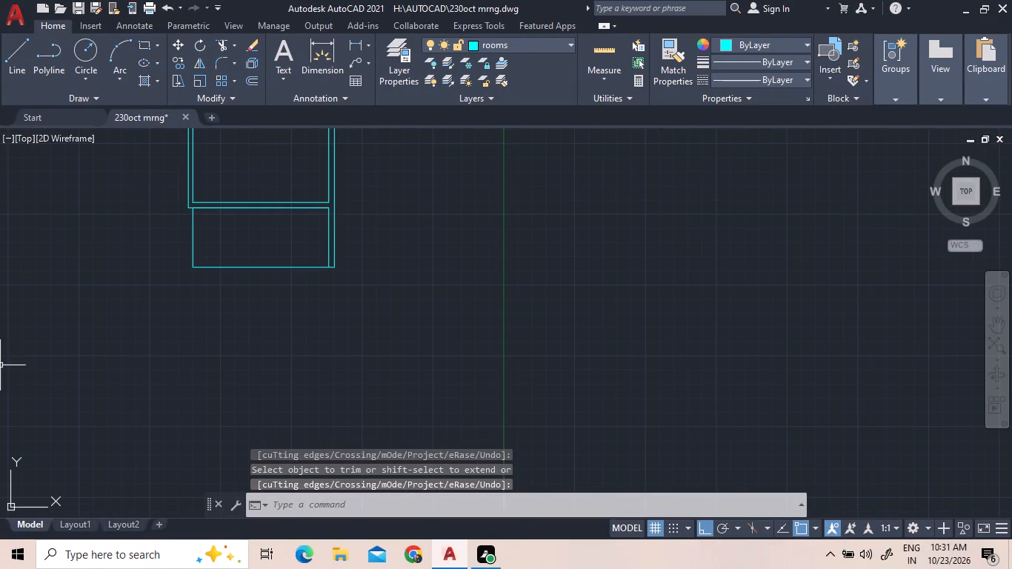
{"action": "scroll", "coordinate": [47, 316], "scroll_direction": "down", "scroll_amount": 1}
{"action": "middle_click_drag", "start_coordinate": [47, 316], "coordinate": [310, 340]}
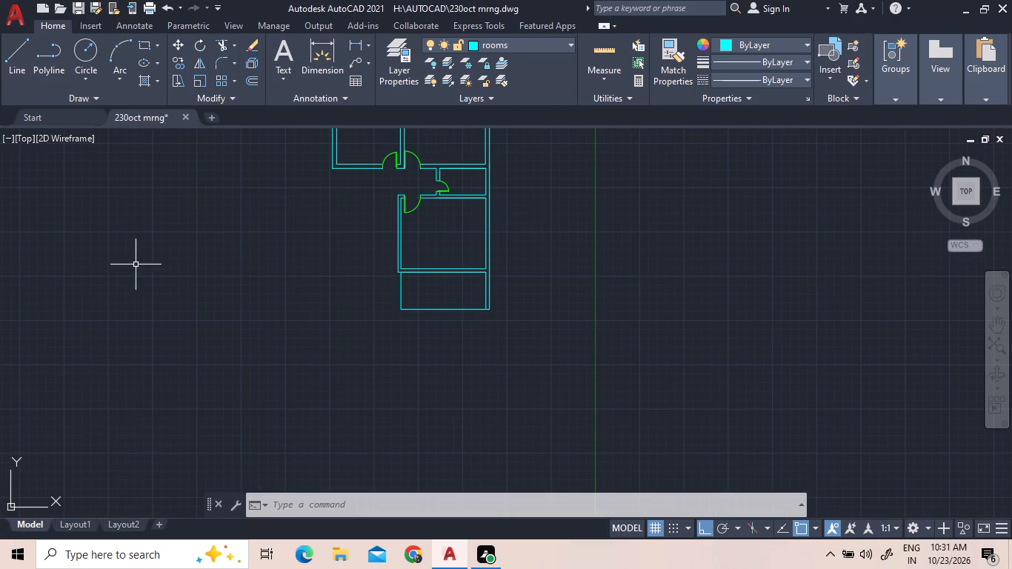
{"action": "left_click", "coordinate": [16, 61]}
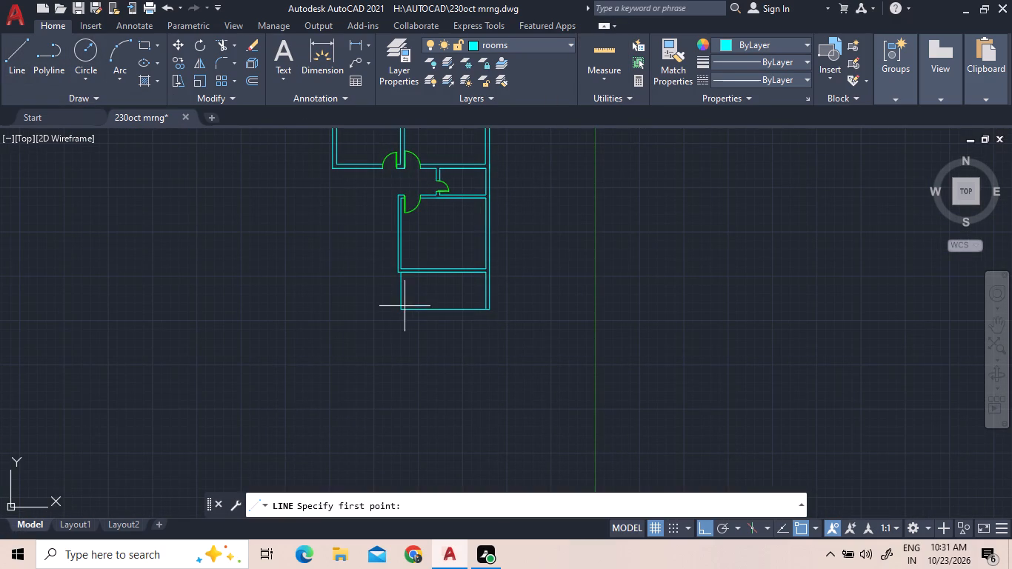
{"action": "scroll", "coordinate": [405, 307], "scroll_direction": "up", "scroll_amount": 4}
{"action": "left_click", "coordinate": [364, 316]}
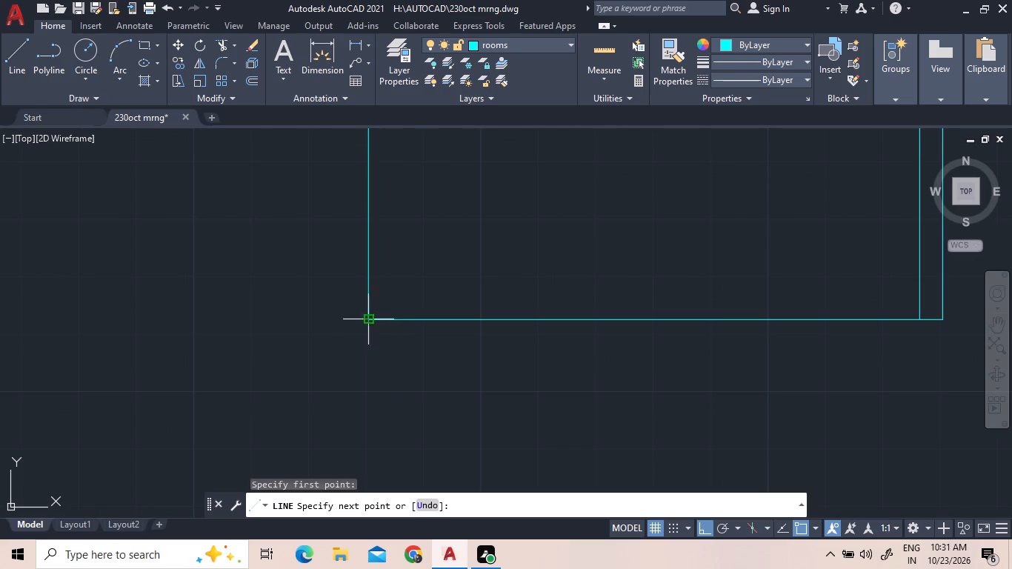
{"action": "scroll", "coordinate": [138, 307], "scroll_direction": "down", "scroll_amount": 5}
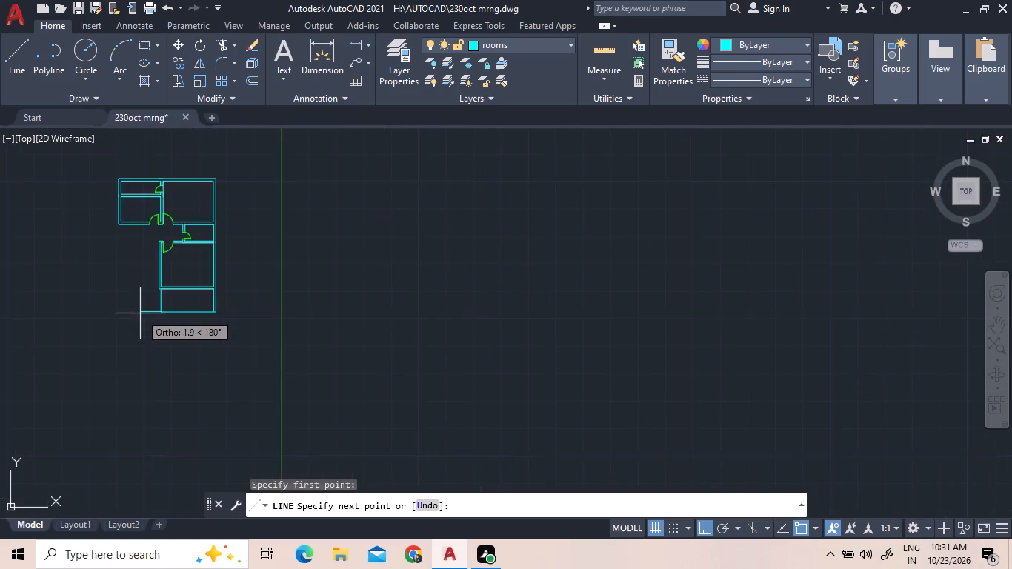
{"action": "scroll", "coordinate": [142, 316], "scroll_direction": "down", "scroll_amount": 2}
{"action": "scroll", "coordinate": [92, 306], "scroll_direction": "up", "scroll_amount": 4}
{"action": "left_click", "coordinate": [165, 324]}
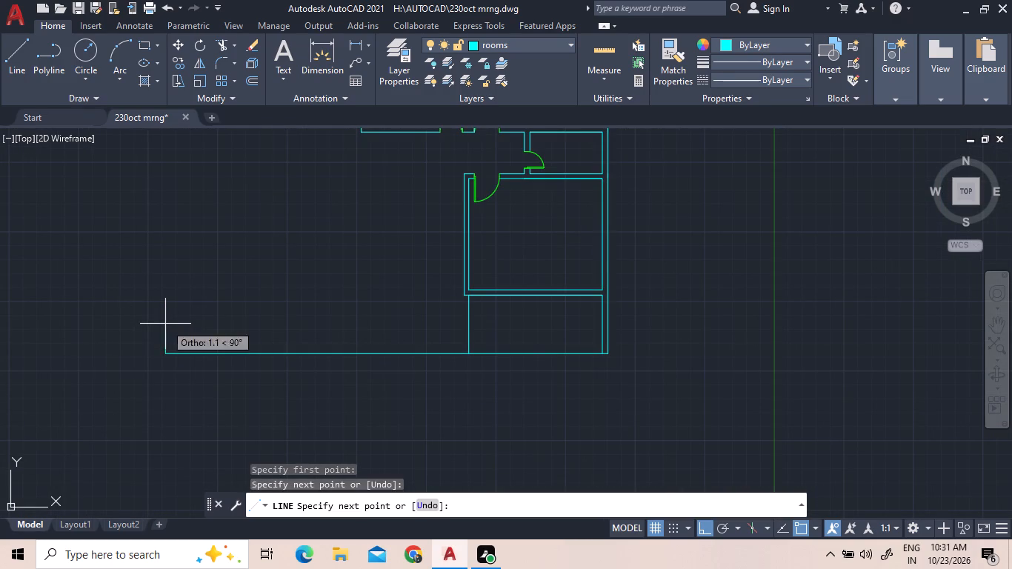
{"action": "left_click", "coordinate": [223, 181]}
{"action": "right_click", "coordinate": [223, 181]}
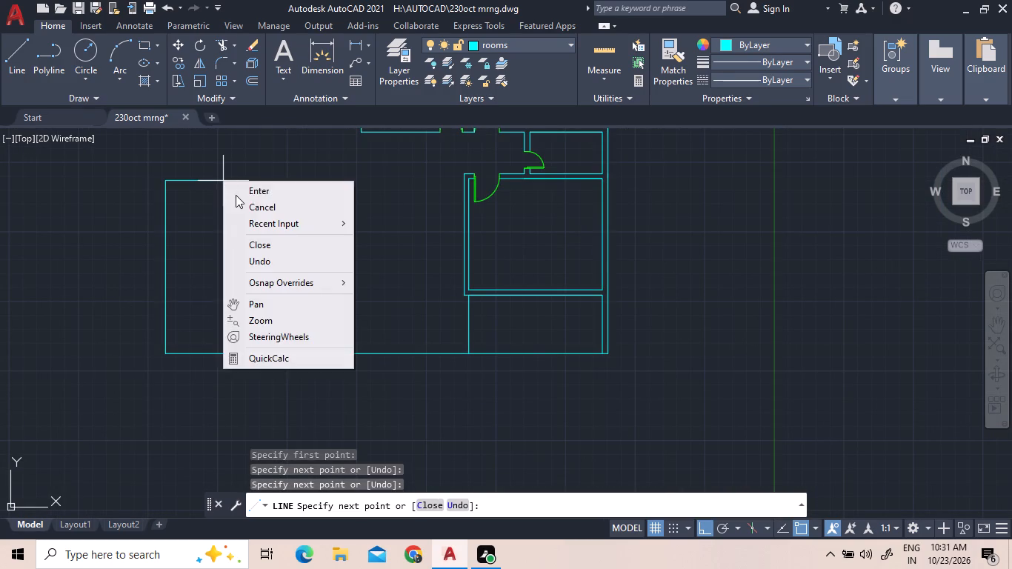
{"action": "left_click", "coordinate": [236, 195]}
Start a new rectangle near the room added below the lower room.
{"action": "scroll", "coordinate": [340, 345], "scroll_direction": "down", "scroll_amount": 2}
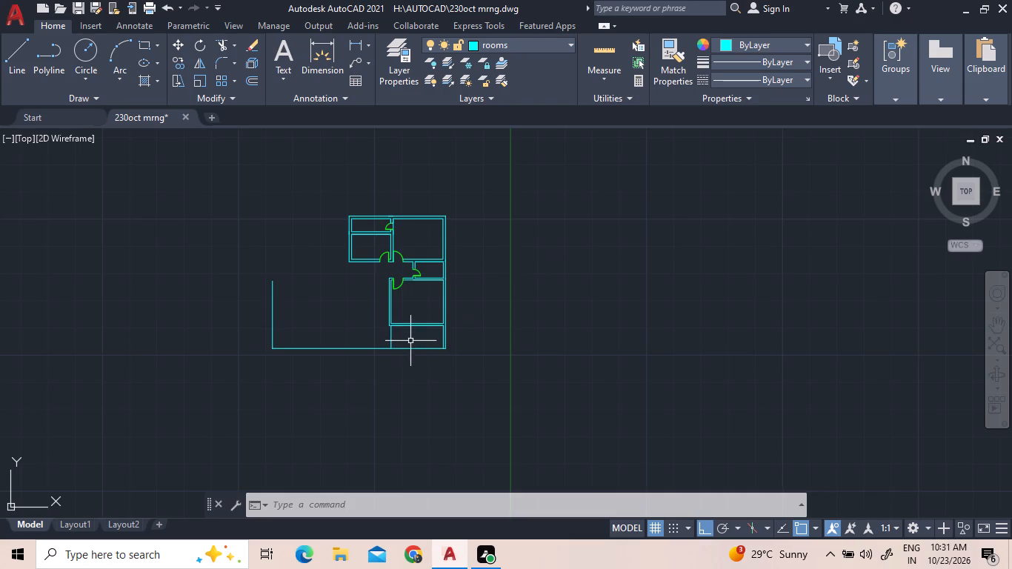
{"action": "scroll", "coordinate": [407, 346], "scroll_direction": "up", "scroll_amount": 3}
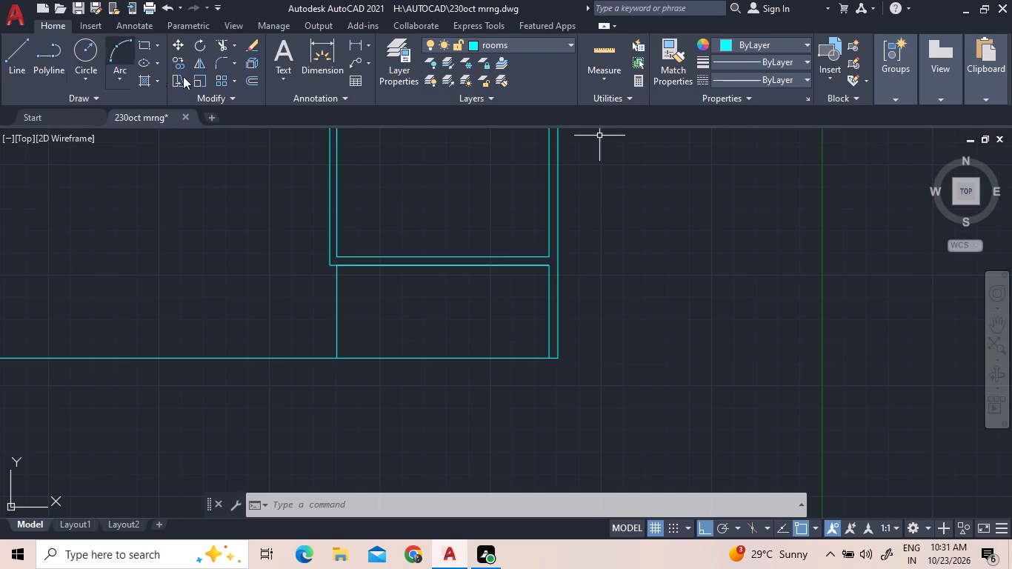
{"action": "left_click", "coordinate": [144, 46]}
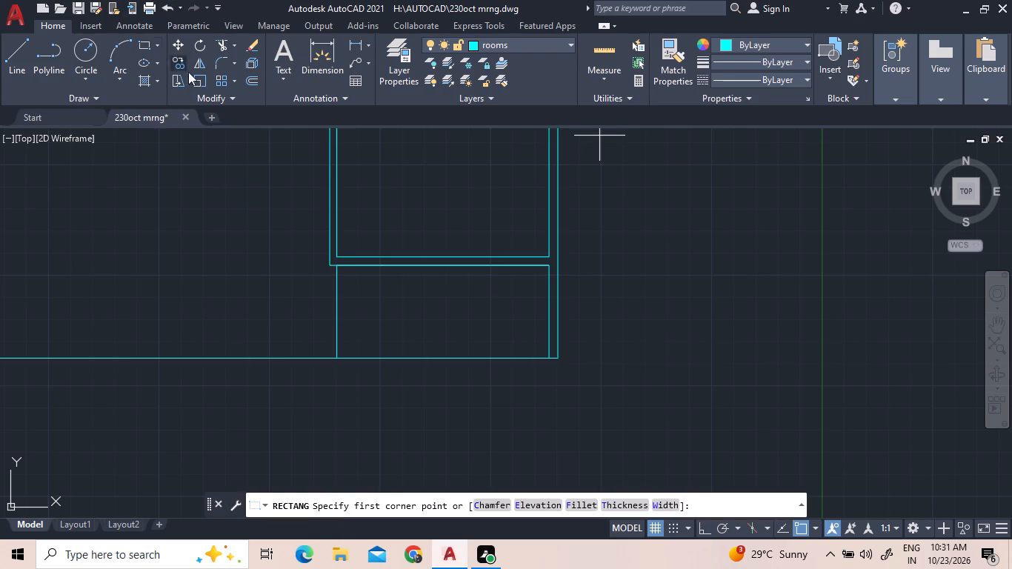
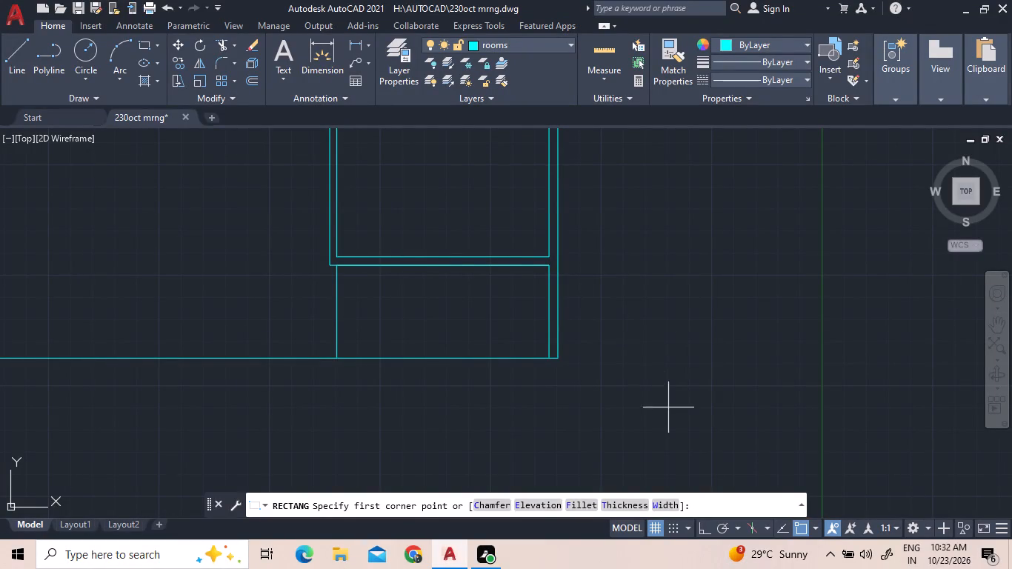
Extend the outer west wall line of the lower bedroom down to the plan's bottom boundary line.
{"action": "scroll", "coordinate": [639, 446], "scroll_direction": "down", "scroll_amount": 3}
{"action": "scroll", "coordinate": [564, 433], "scroll_direction": "up", "scroll_amount": 2}
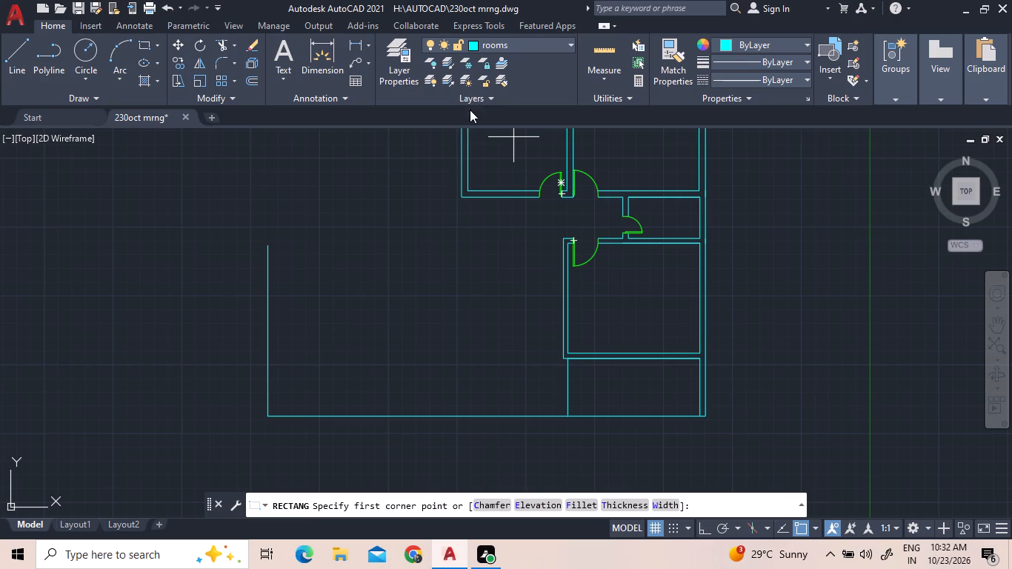
{"action": "left_click", "coordinate": [234, 46]}
{"action": "left_click", "coordinate": [220, 96]}
{"action": "left_click", "coordinate": [564, 351]}
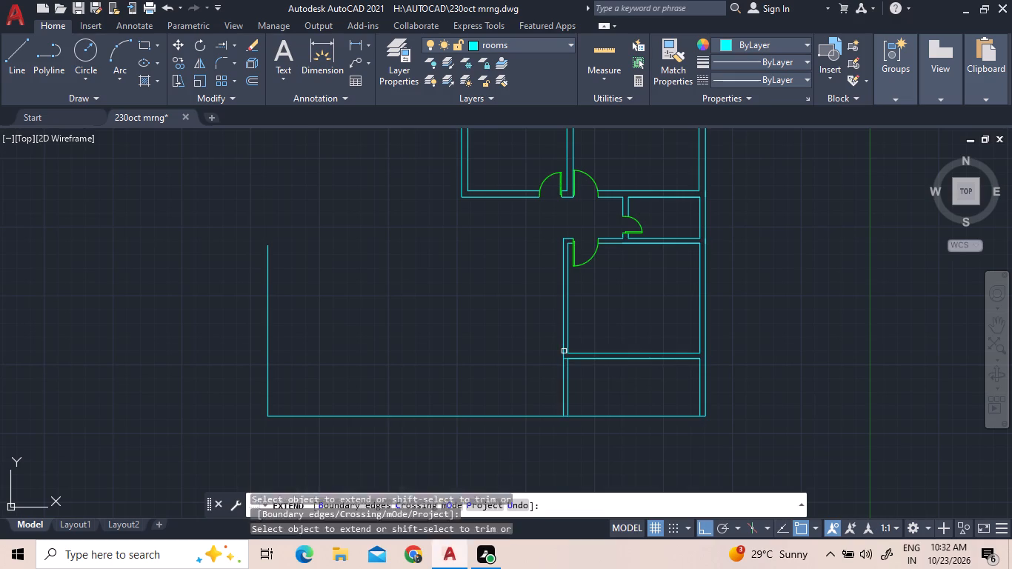
{"action": "right_click", "coordinate": [427, 333]}
{"action": "left_click", "coordinate": [439, 340]}
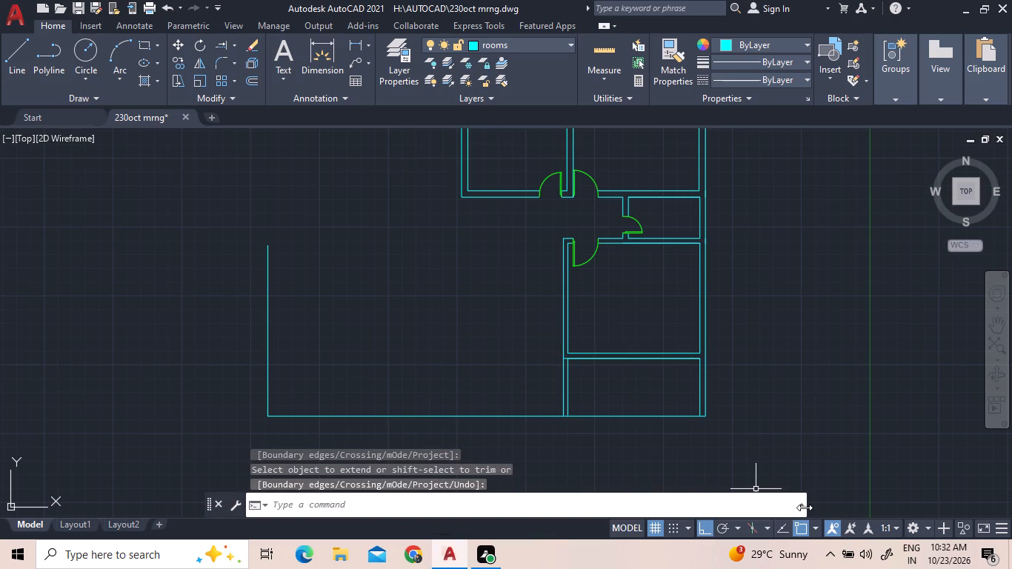
Draw a 3.60 by 5.59 rectangular room up and to the west from where the extended wall meets the bottom boundary.
{"action": "scroll", "coordinate": [799, 507], "scroll_direction": "down", "scroll_amount": 1}
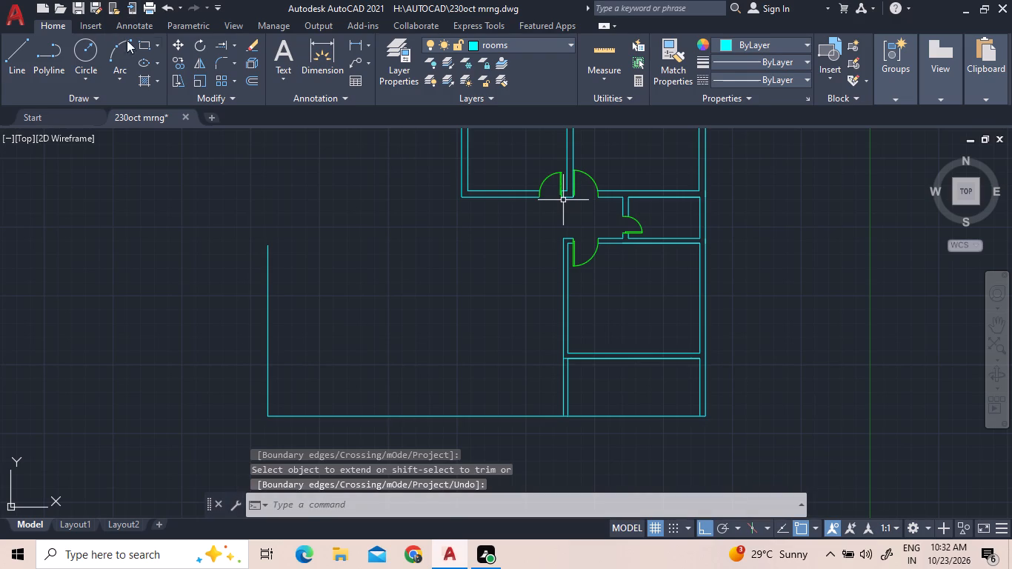
{"action": "left_click", "coordinate": [142, 42]}
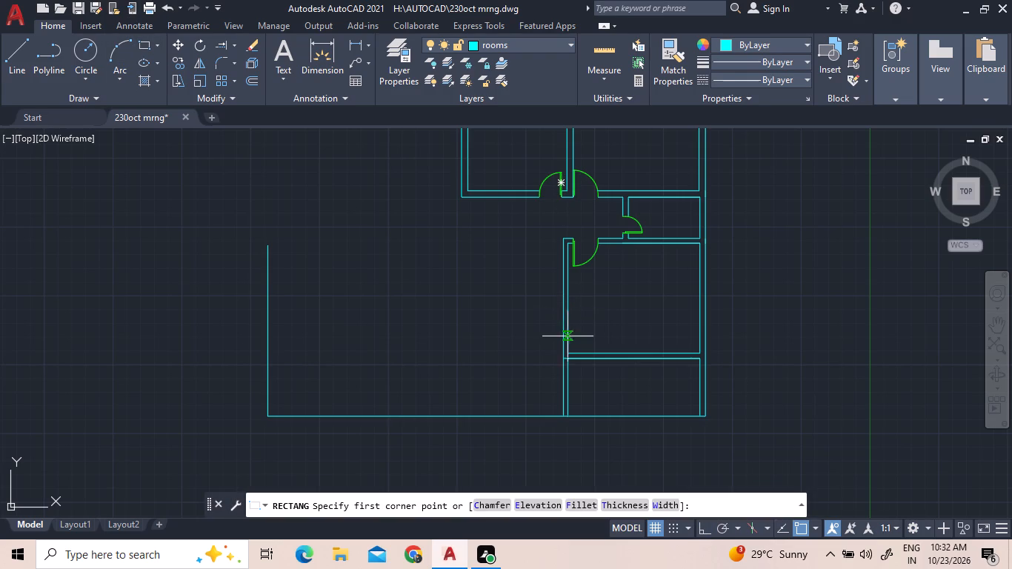
{"action": "scroll", "coordinate": [574, 395], "scroll_direction": "up", "scroll_amount": 3}
{"action": "scroll", "coordinate": [564, 424], "scroll_direction": "down", "scroll_amount": 1}
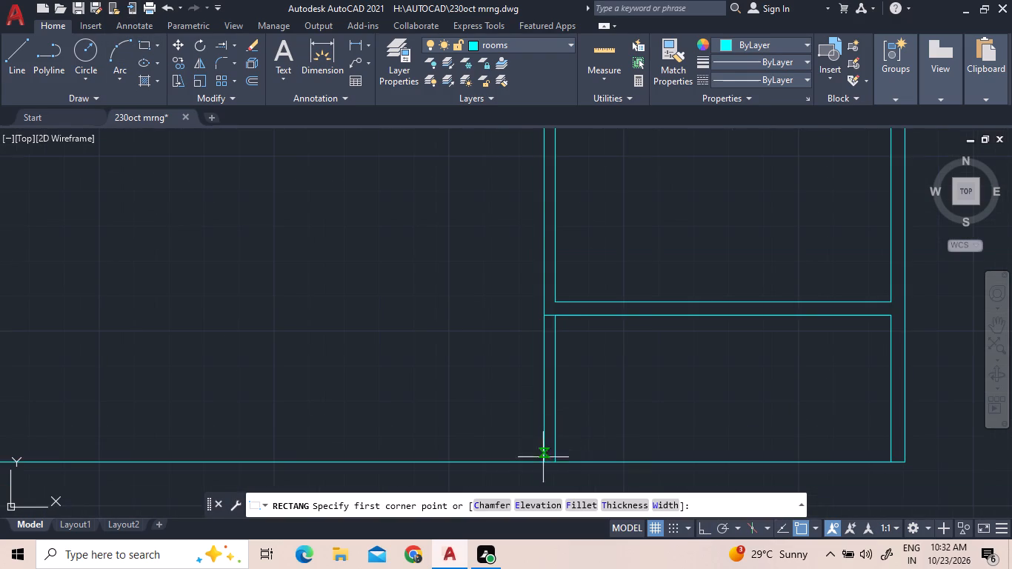
{"action": "left_click", "coordinate": [540, 462]}
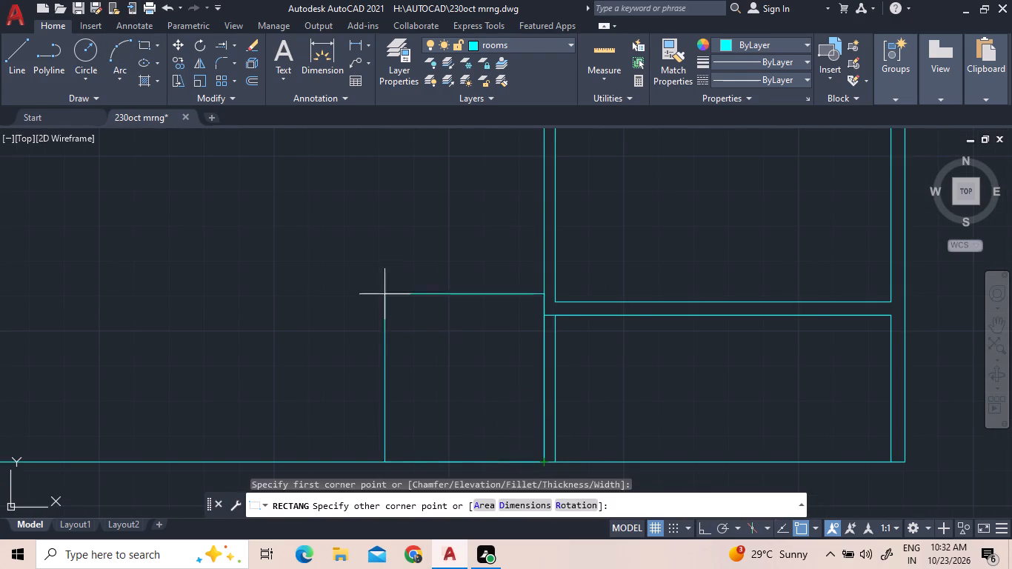
{"action": "scroll", "coordinate": [222, 213], "scroll_direction": "down", "scroll_amount": 3}
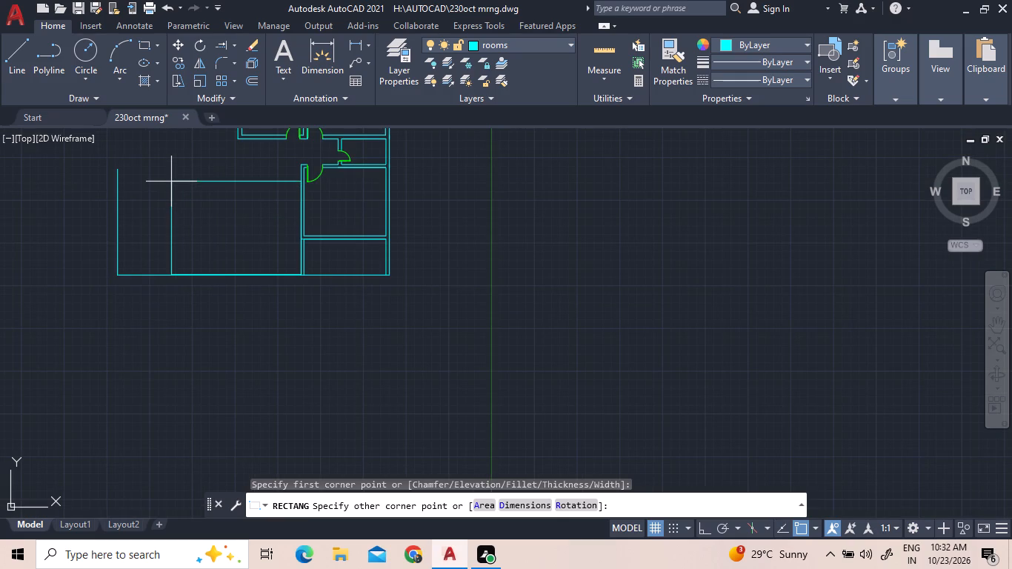
{"action": "type", "text": "d"}
{"action": "key", "text": "space"}
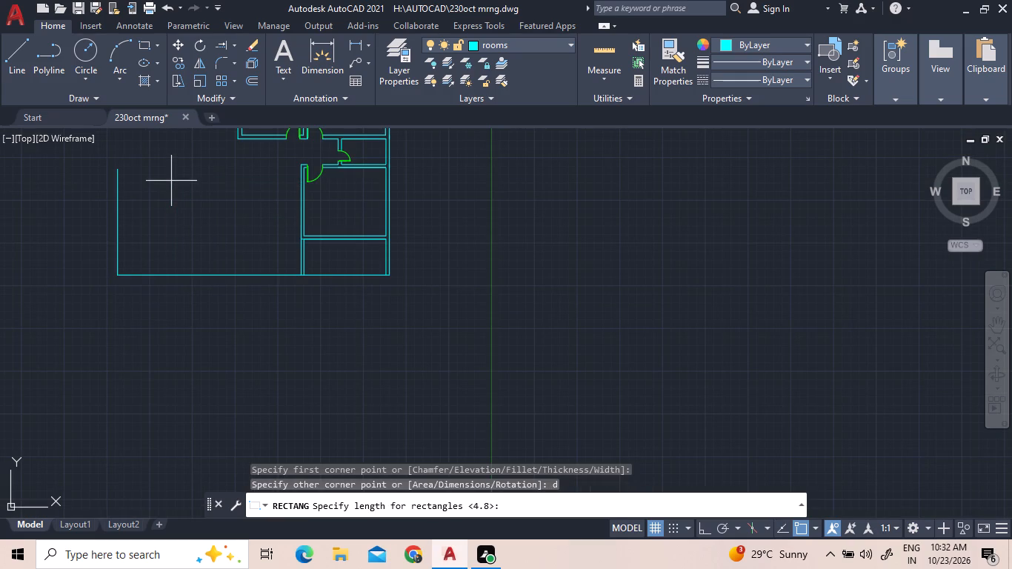
{"action": "type", "text": "3."}
{"action": "type", "text": "60"}
{"action": "key", "text": "Return"}
{"action": "type", "text": "5.59"}
{"action": "key", "text": "Return"}
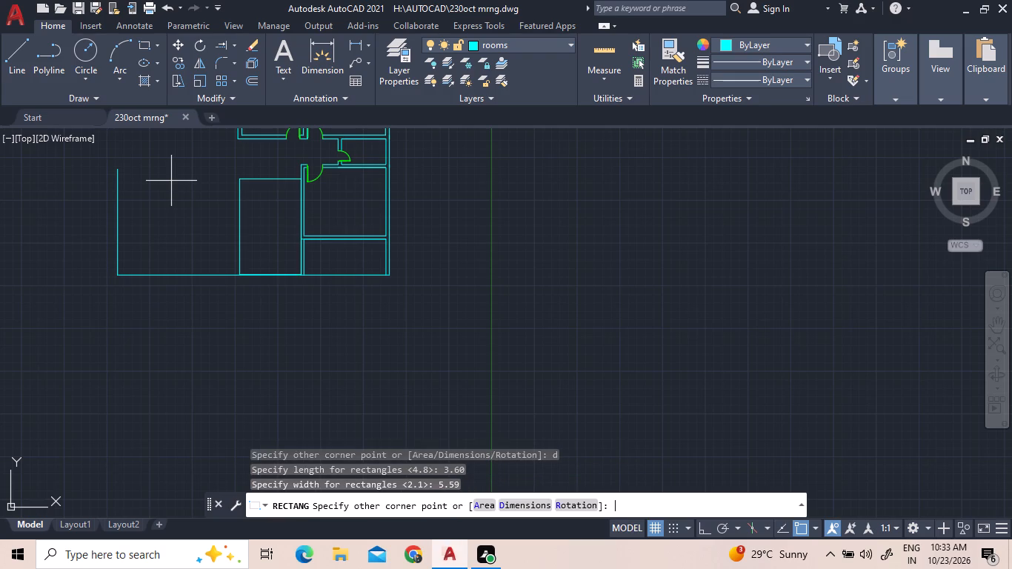
{"action": "scroll", "coordinate": [241, 179], "scroll_direction": "down", "scroll_amount": 2}
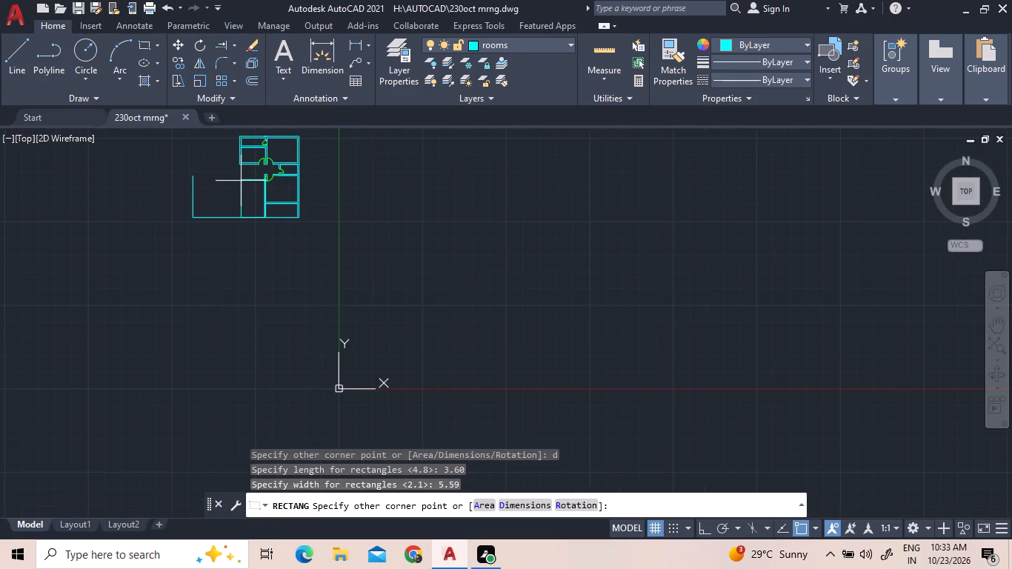
{"action": "left_click", "coordinate": [199, 164]}
{"action": "scroll", "coordinate": [216, 172], "scroll_direction": "up", "scroll_amount": 4}
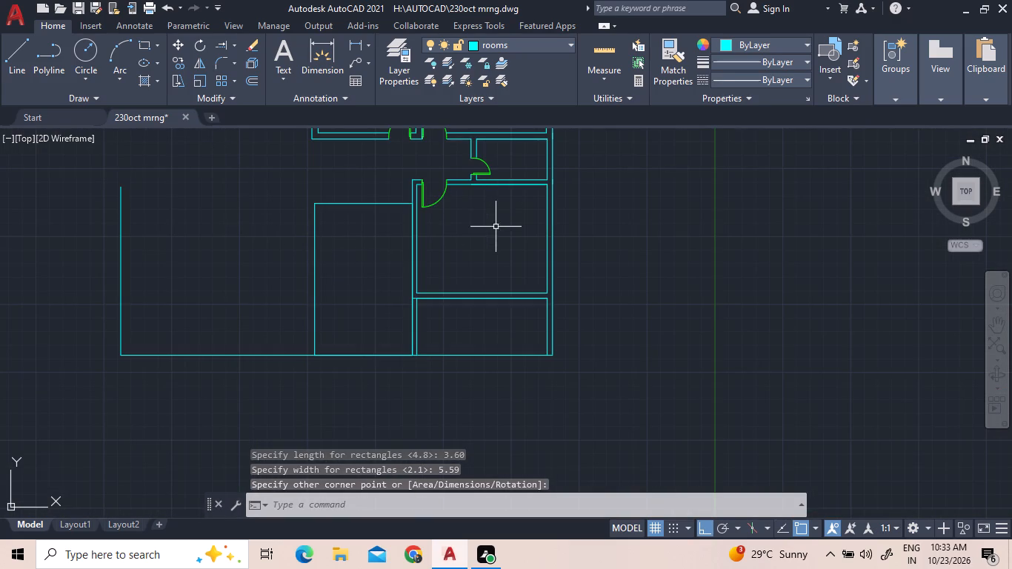
Explode the new 3.60 by 5.59 rectangle into separate lines.
{"action": "left_click", "coordinate": [390, 204]}
{"action": "type", "text": "x"}
{"action": "key", "text": "space"}
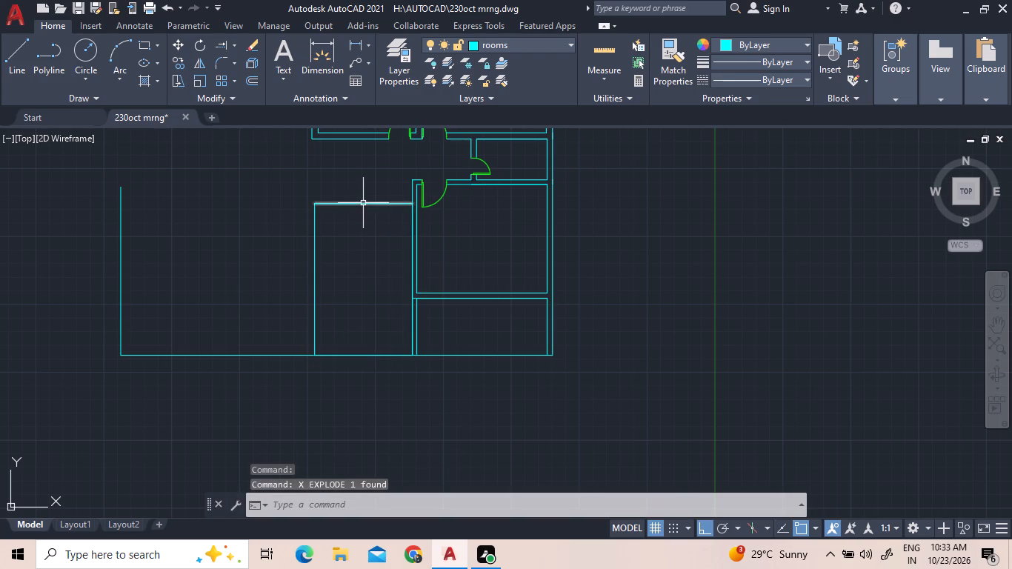
Offset the new room's top, west and bottom edges outward by 0.2 for the wall thickness.
{"action": "left_click", "coordinate": [247, 76]}
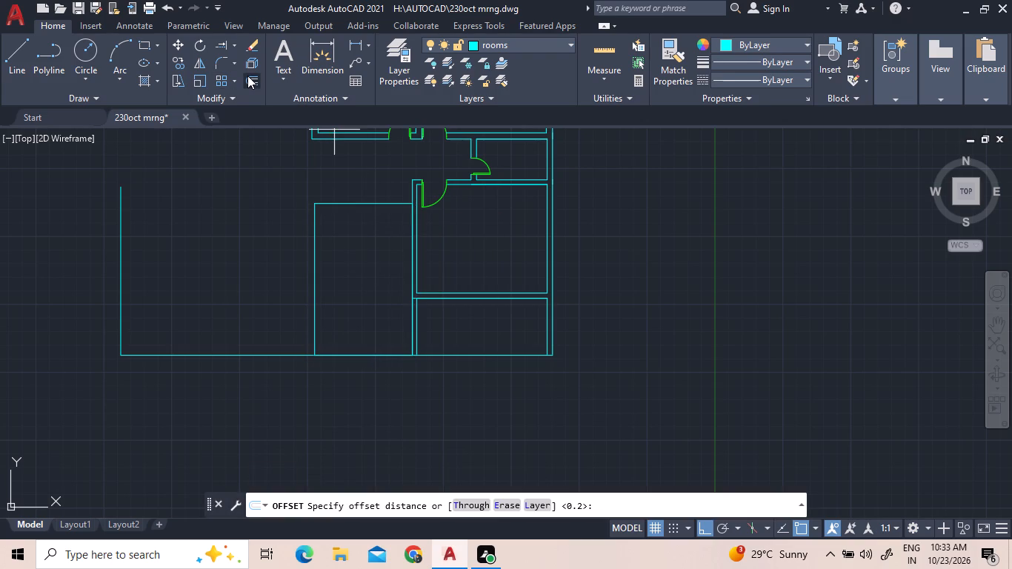
{"action": "type", "text": "0.2"}
{"action": "key", "text": "Return"}
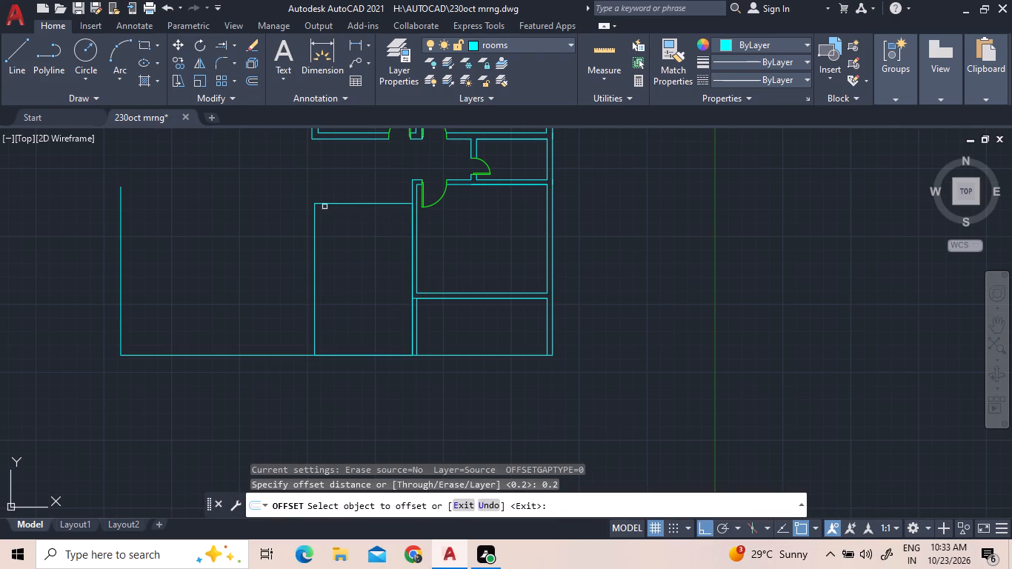
{"action": "left_click", "coordinate": [327, 204]}
{"action": "left_click", "coordinate": [340, 181]}
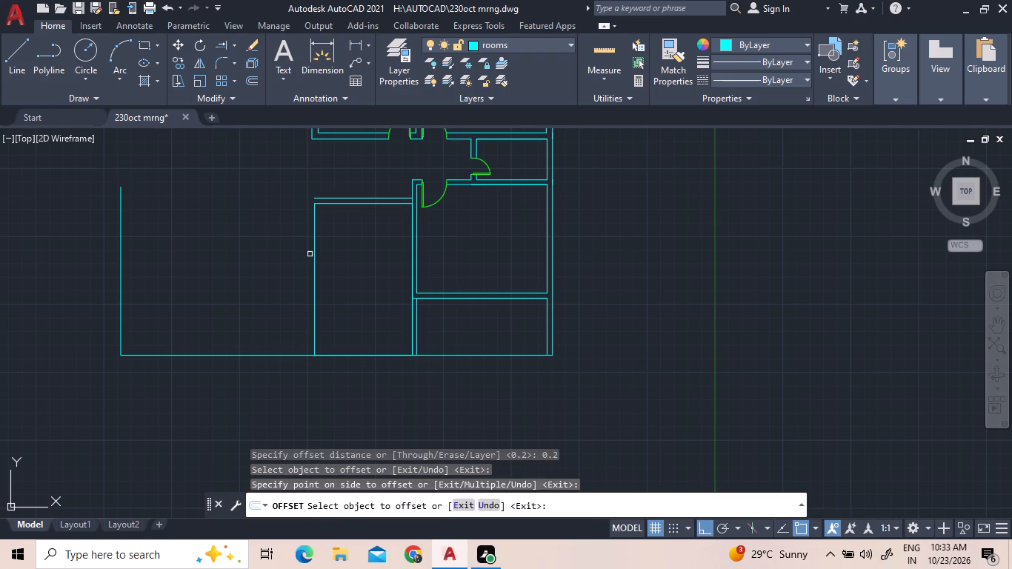
{"action": "left_click", "coordinate": [315, 261]}
{"action": "left_click", "coordinate": [247, 250]}
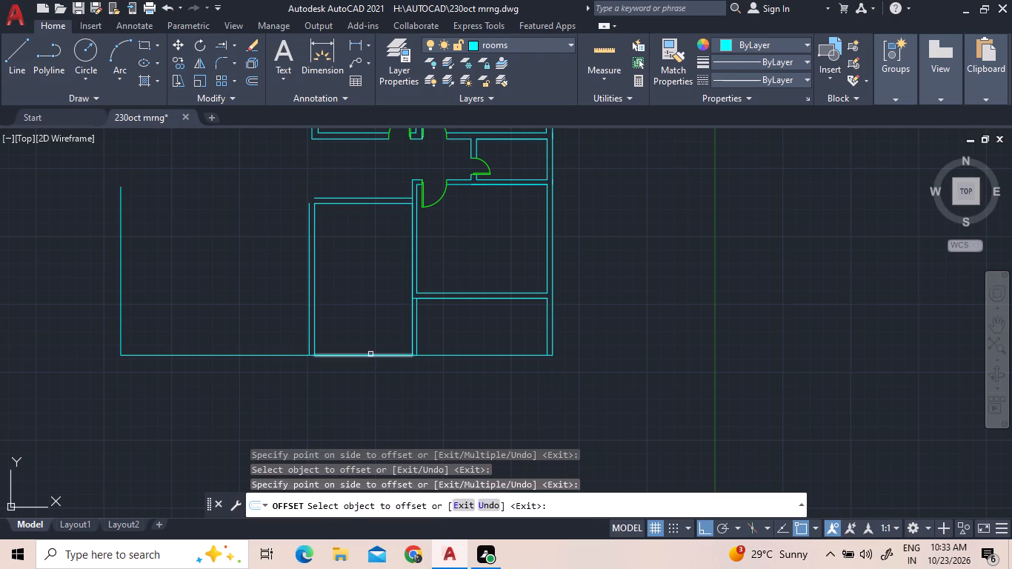
{"action": "left_click", "coordinate": [370, 354]}
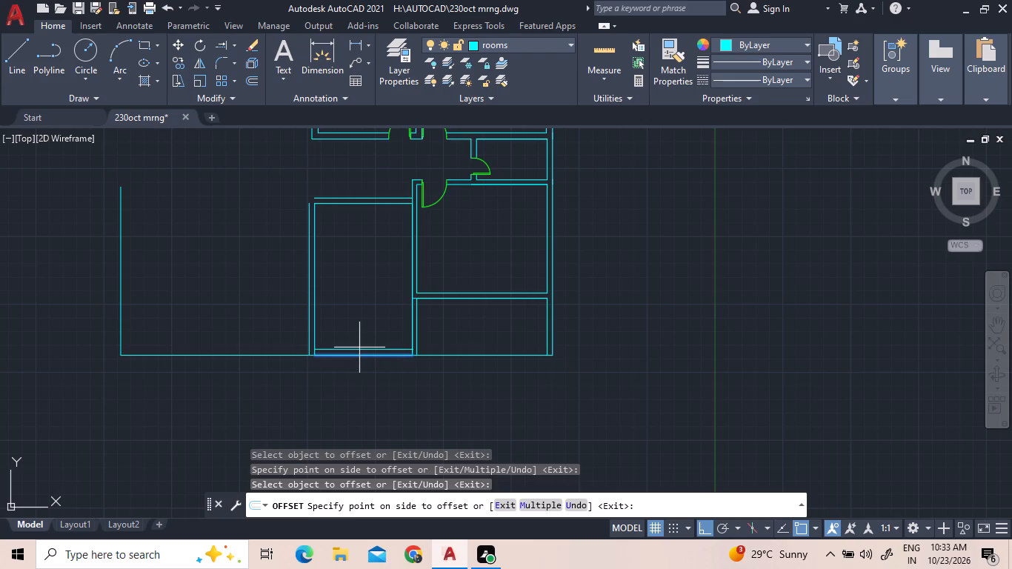
{"action": "left_click", "coordinate": [359, 367]}
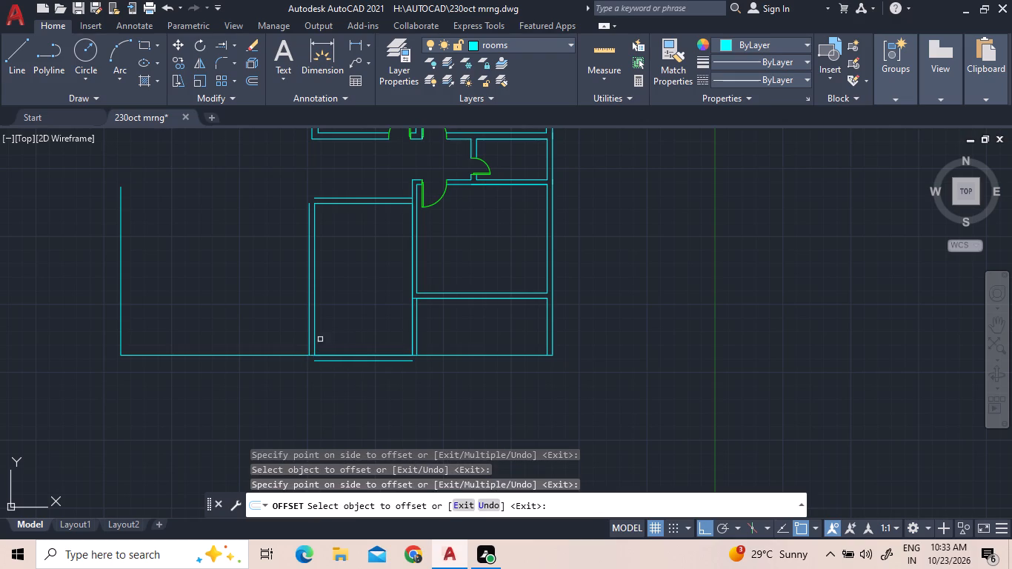
{"action": "right_click", "coordinate": [356, 330]}
{"action": "left_click", "coordinate": [380, 340]}
Move the new room's top, west and bottom wall lines up so the outer bottom line lies on the plan's bottom boundary.
{"action": "scroll", "coordinate": [366, 356], "scroll_direction": "up", "scroll_amount": 1}
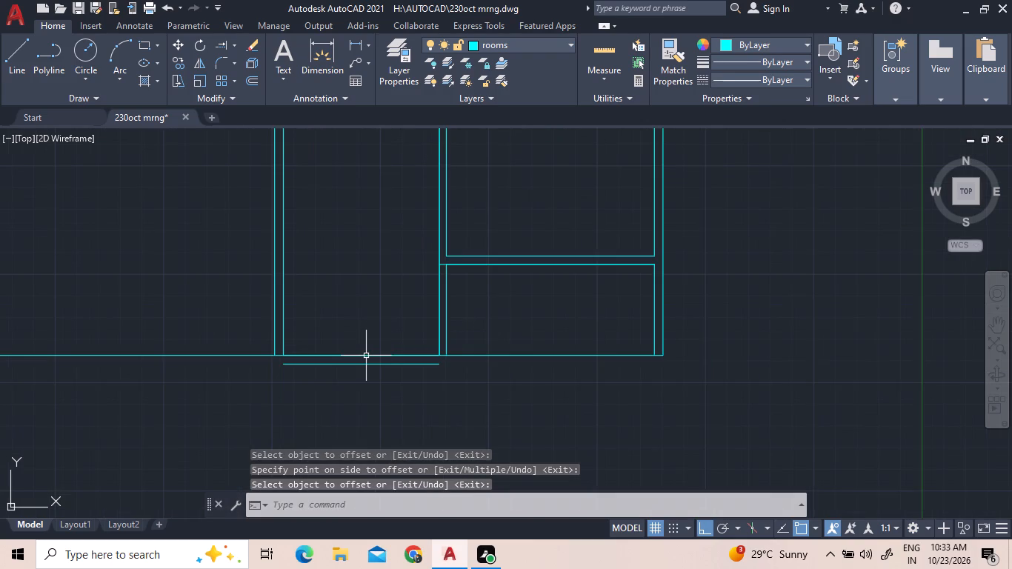
{"action": "left_click", "coordinate": [366, 356]}
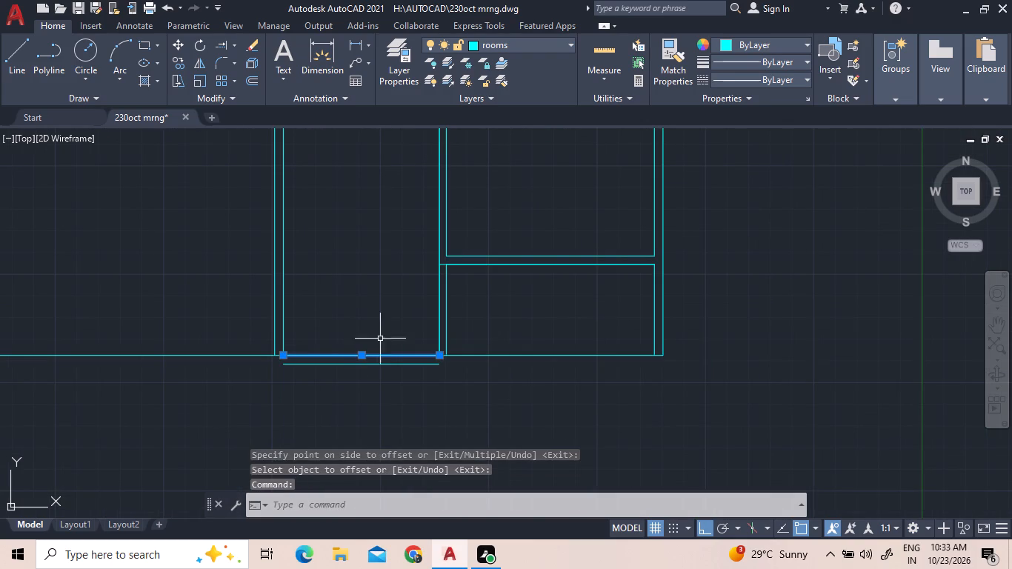
{"action": "left_click", "coordinate": [388, 363]}
{"action": "left_click", "coordinate": [354, 327]}
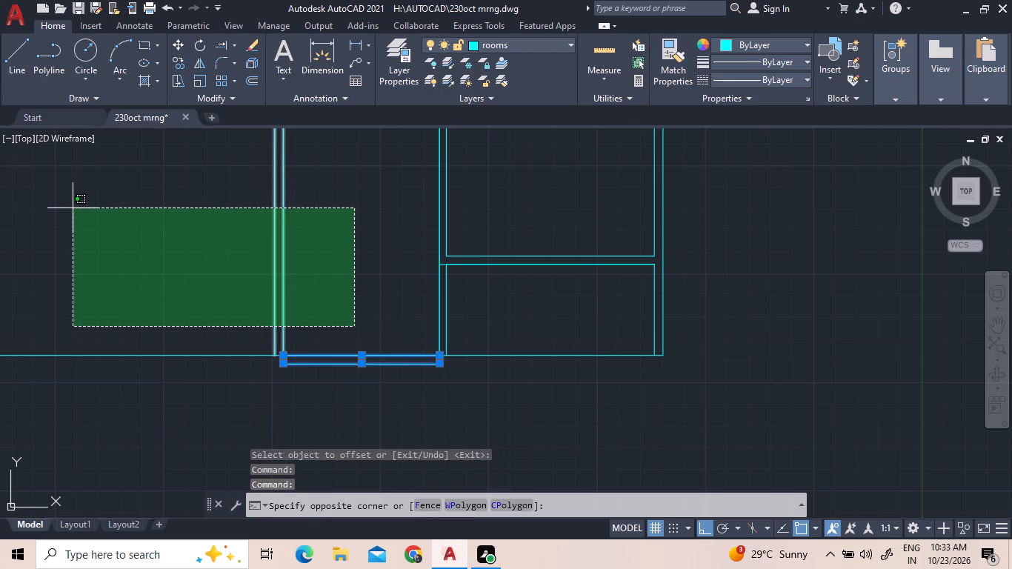
{"action": "left_click", "coordinate": [73, 208]}
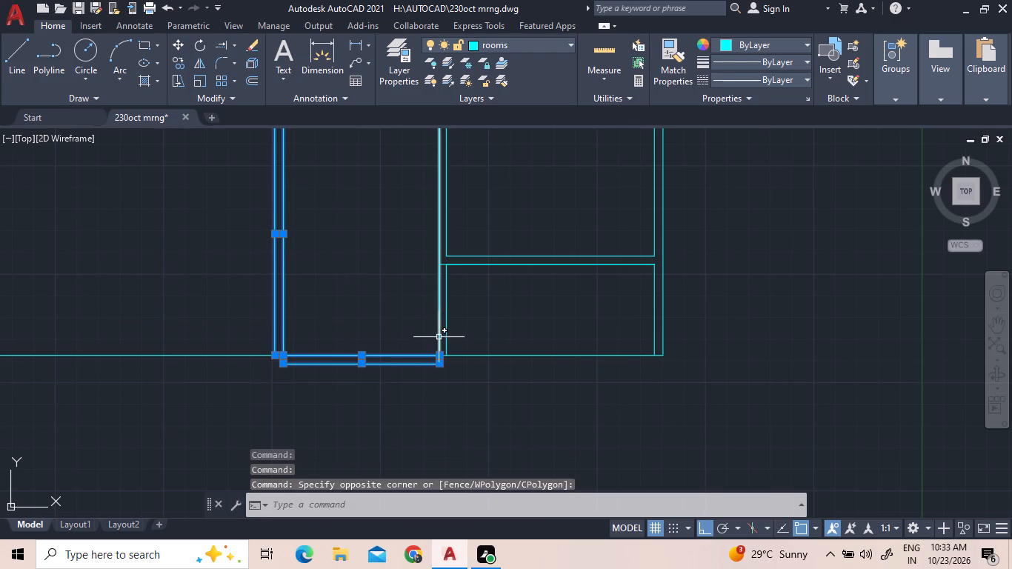
{"action": "scroll", "coordinate": [510, 402], "scroll_direction": "down", "scroll_amount": 2}
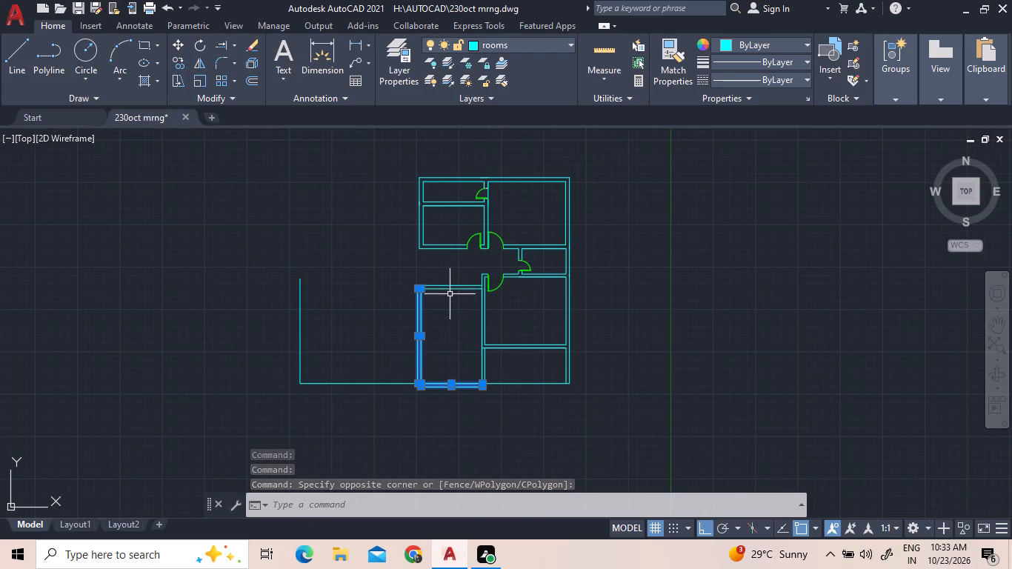
{"action": "left_click", "coordinate": [450, 293]}
{"action": "left_click", "coordinate": [446, 276]}
{"action": "scroll", "coordinate": [471, 388], "scroll_direction": "up", "scroll_amount": 3}
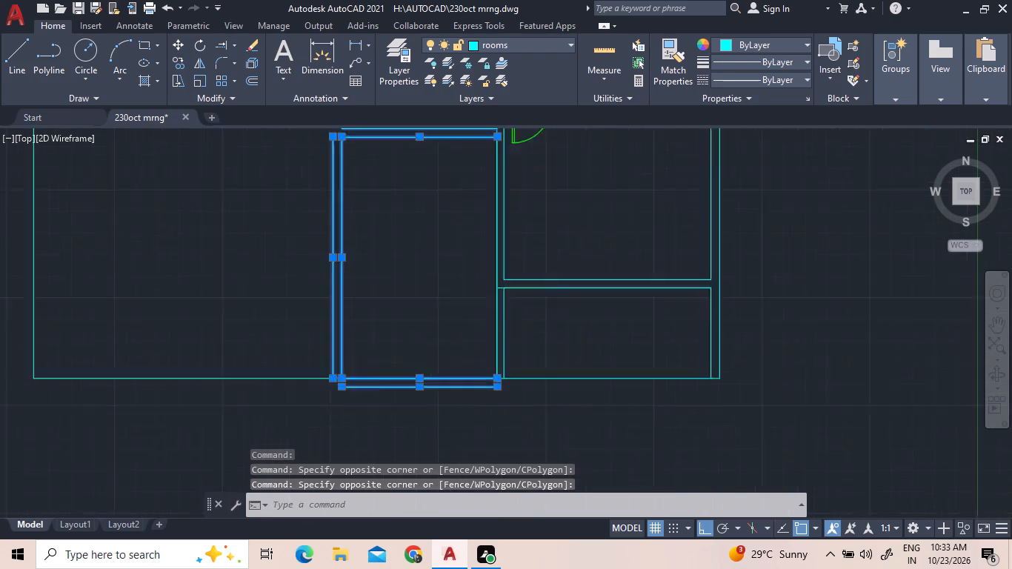
{"action": "scroll", "coordinate": [471, 388], "scroll_direction": "up", "scroll_amount": 1}
{"action": "right_click", "coordinate": [508, 430]}
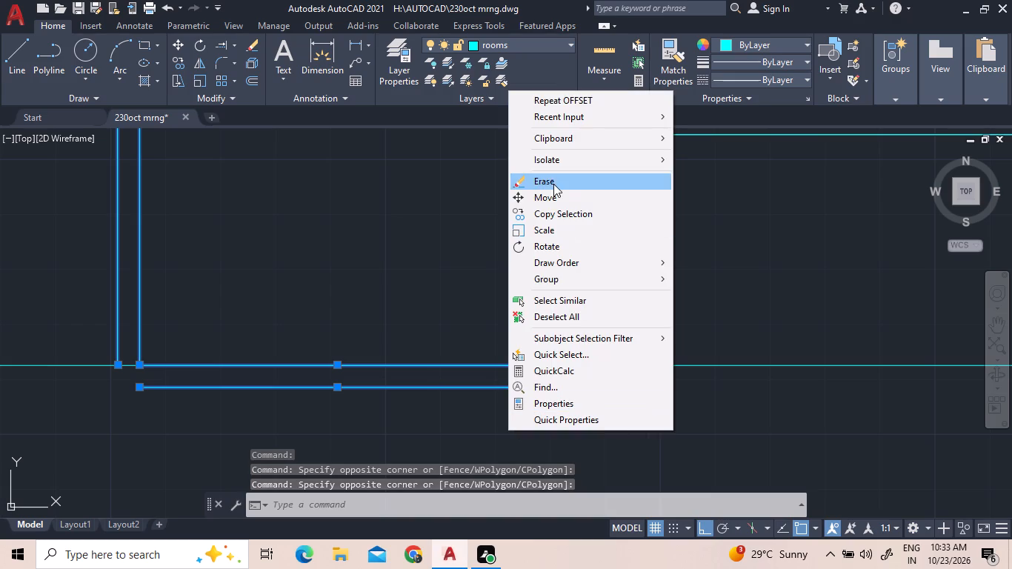
{"action": "left_click", "coordinate": [556, 193]}
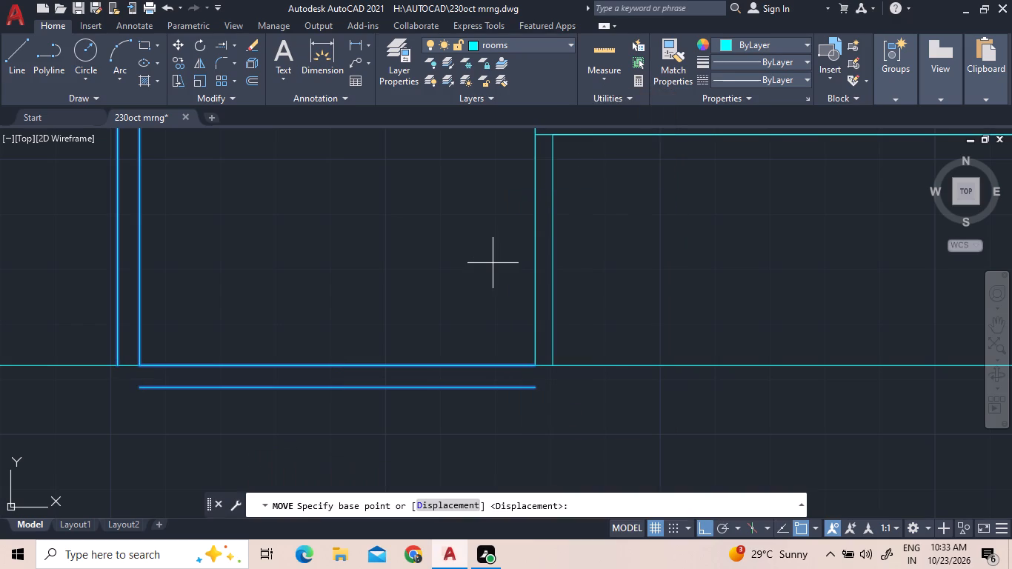
{"action": "left_click", "coordinate": [535, 384]}
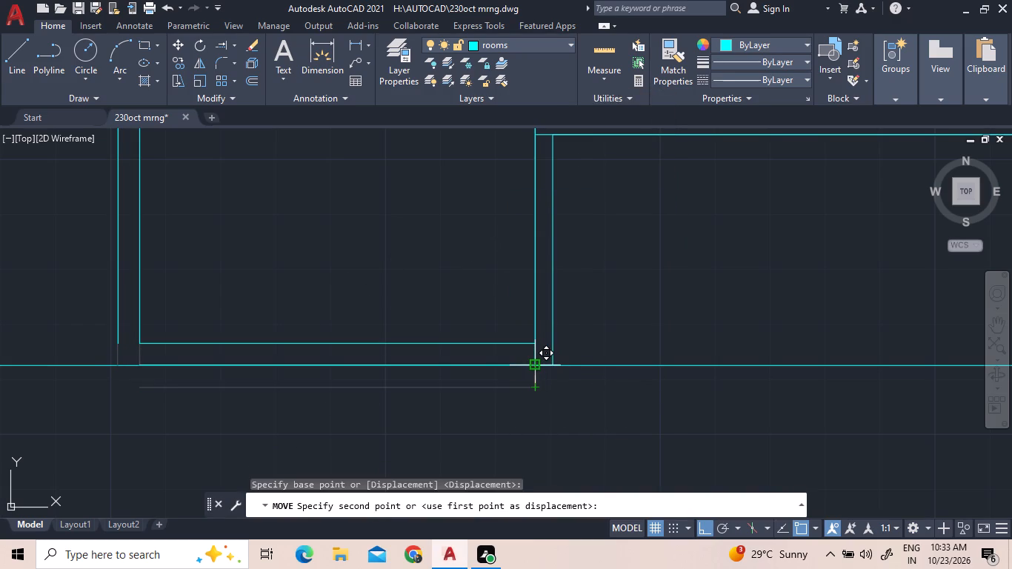
{"action": "scroll", "coordinate": [536, 366], "scroll_direction": "up", "scroll_amount": 3}
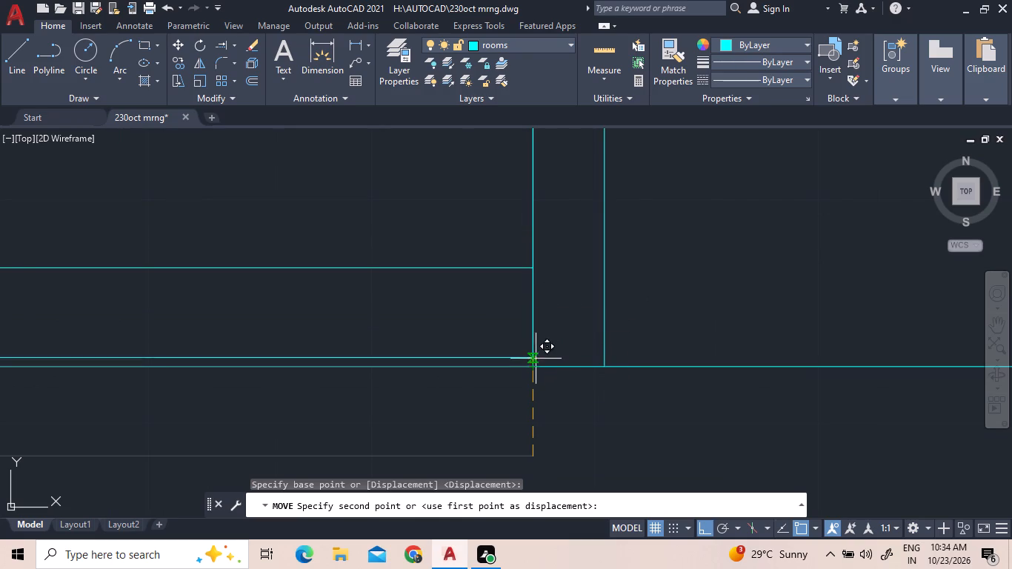
{"action": "left_click", "coordinate": [534, 365]}
{"action": "scroll", "coordinate": [738, 533], "scroll_direction": "down", "scroll_amount": 4}
{"action": "scroll", "coordinate": [638, 312], "scroll_direction": "down", "scroll_amount": 3}
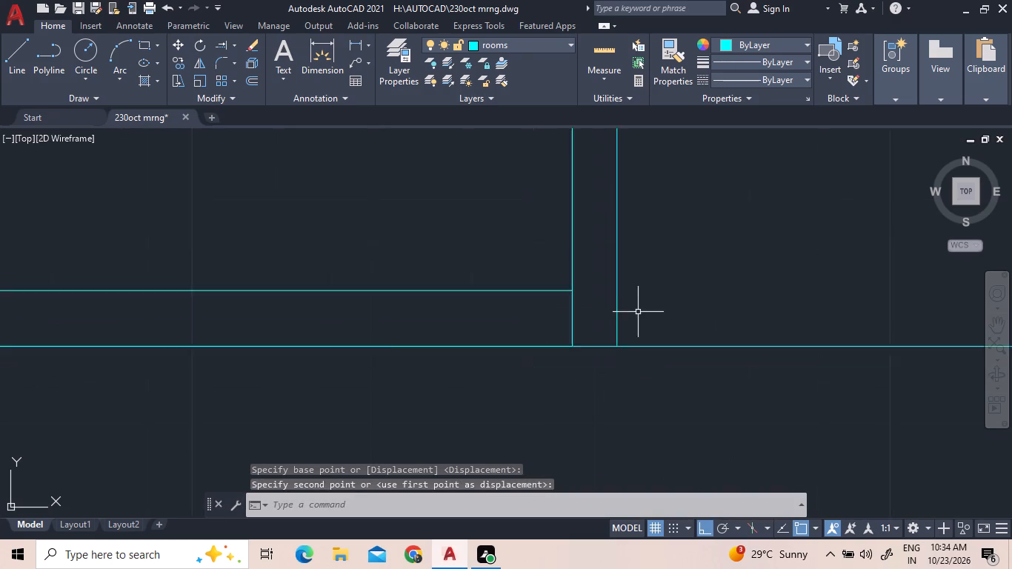
{"action": "scroll", "coordinate": [638, 312], "scroll_direction": "down", "scroll_amount": 4}
{"action": "scroll", "coordinate": [604, 207], "scroll_direction": "up", "scroll_amount": 2}
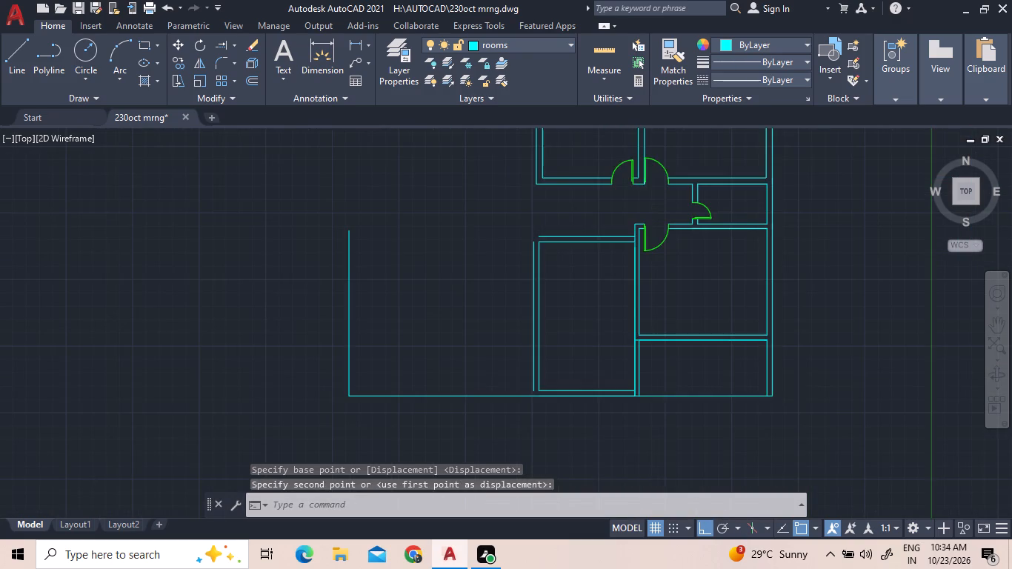
Fillet the new room's outer top and outer west wall lines so they meet at the northwest corner.
{"action": "left_click", "coordinate": [233, 45]}
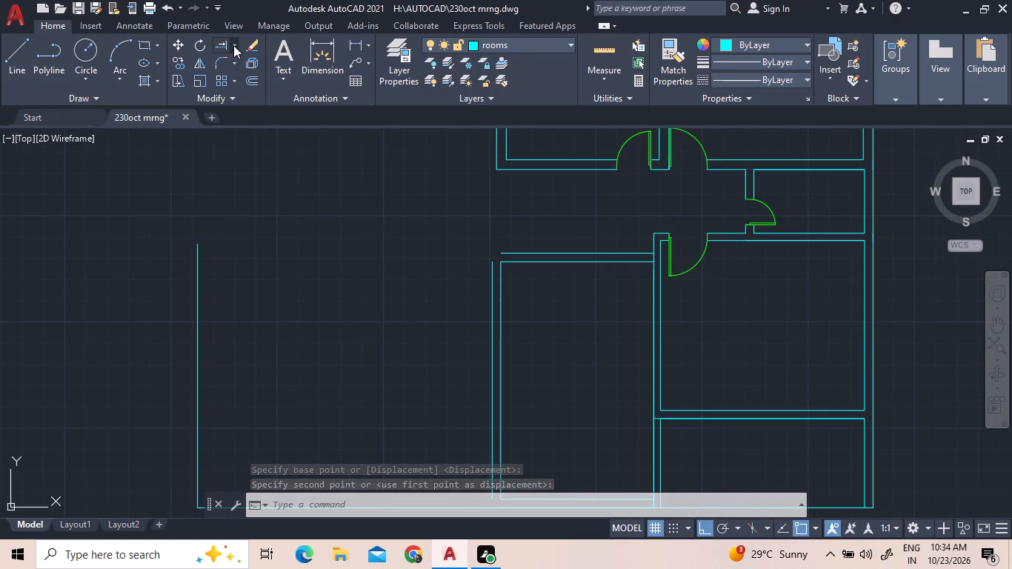
{"action": "left_click", "coordinate": [242, 68]}
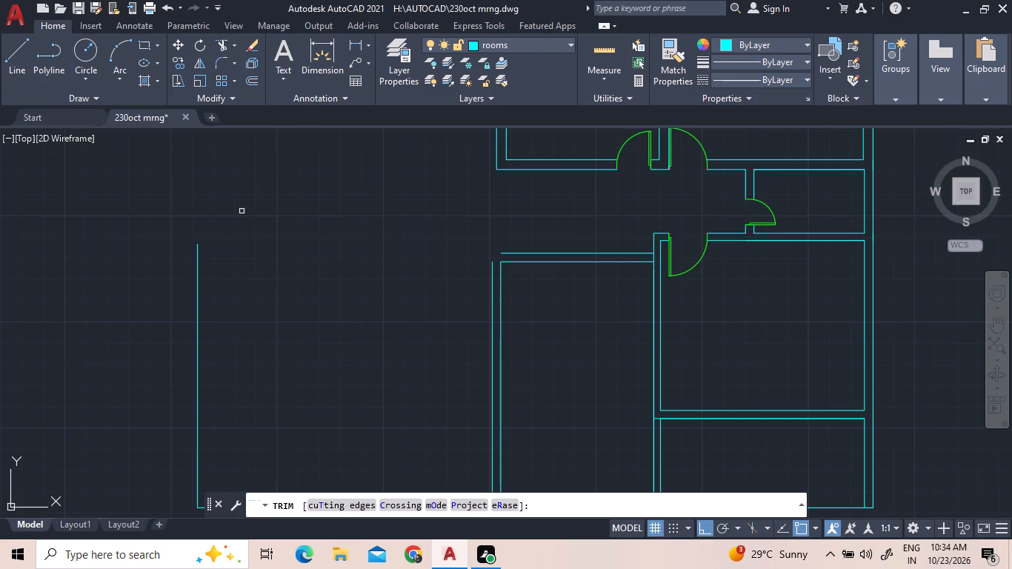
{"action": "left_click", "coordinate": [236, 61]}
{"action": "left_click", "coordinate": [230, 80]}
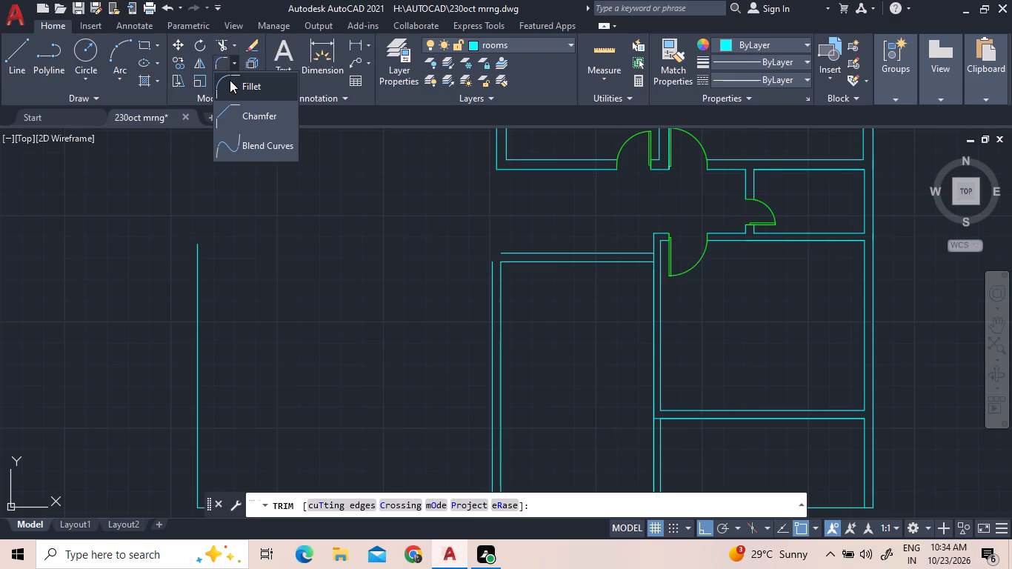
{"action": "left_click", "coordinate": [538, 253]}
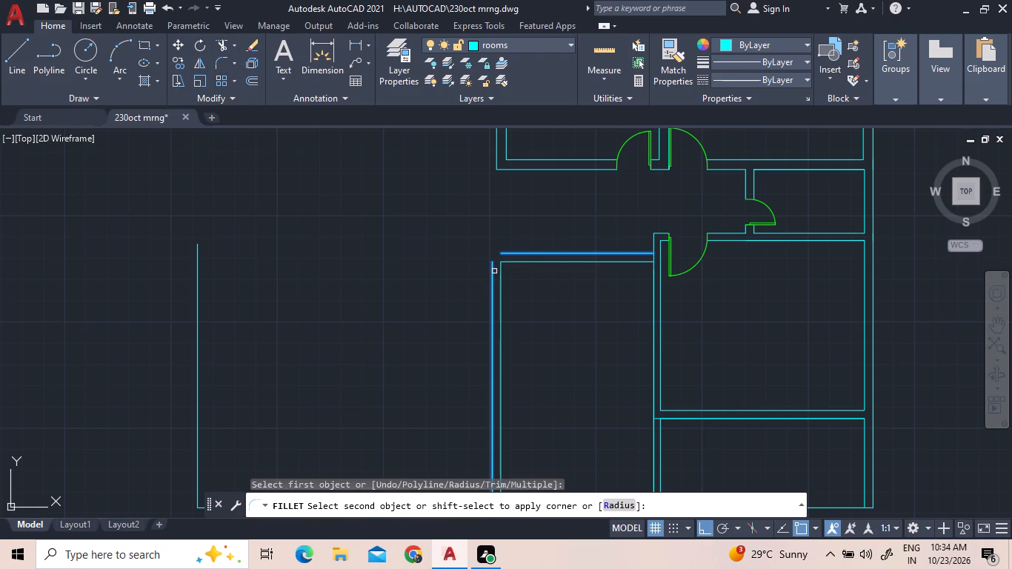
{"action": "left_click", "coordinate": [494, 271], "text": "shift"}
Fillet the new room's outer west and outer bottom wall lines so they meet at the southwest corner.
{"action": "scroll", "coordinate": [405, 224], "scroll_direction": "down", "scroll_amount": 3}
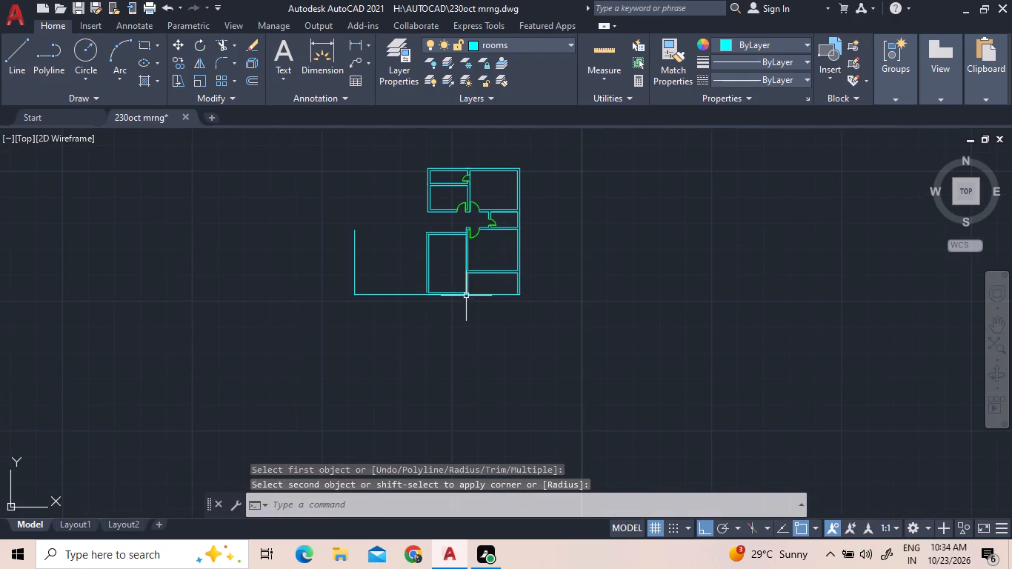
{"action": "scroll", "coordinate": [465, 296], "scroll_direction": "up", "scroll_amount": 3}
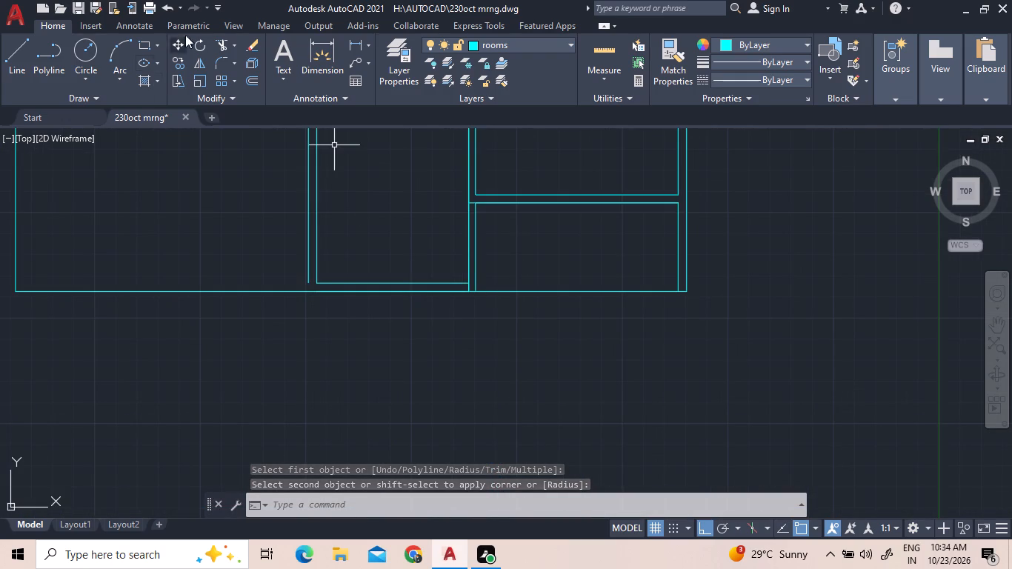
{"action": "left_click", "coordinate": [219, 61]}
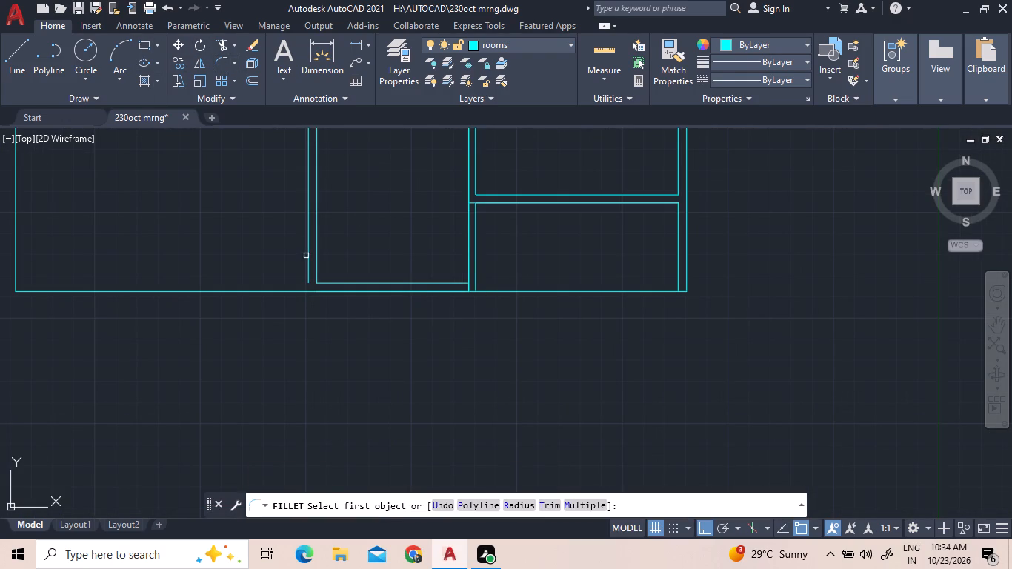
{"action": "left_click", "coordinate": [309, 255]}
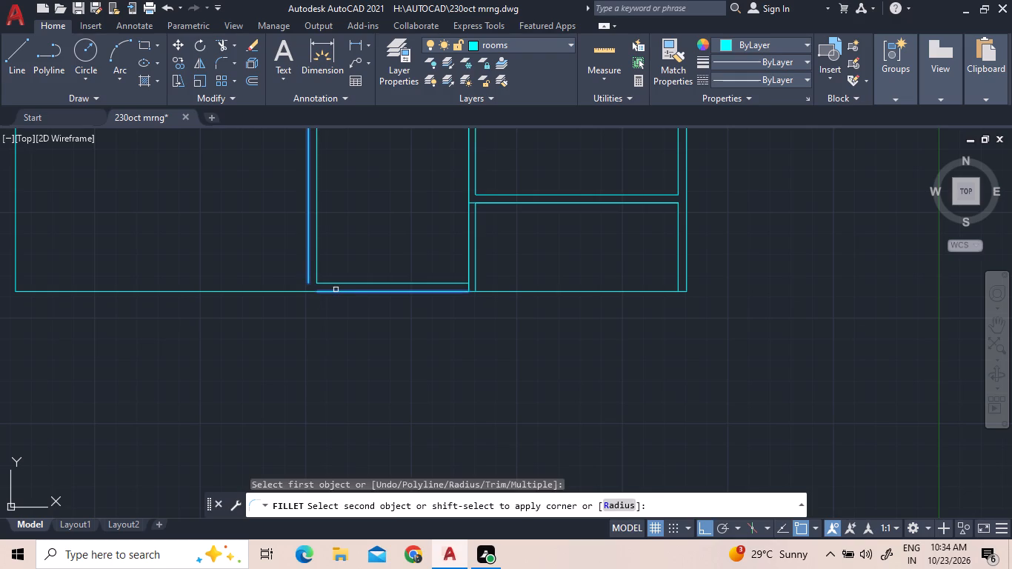
{"action": "left_click", "coordinate": [336, 289], "text": "shift"}
{"action": "left_click", "coordinate": [331, 290], "text": "shift"}
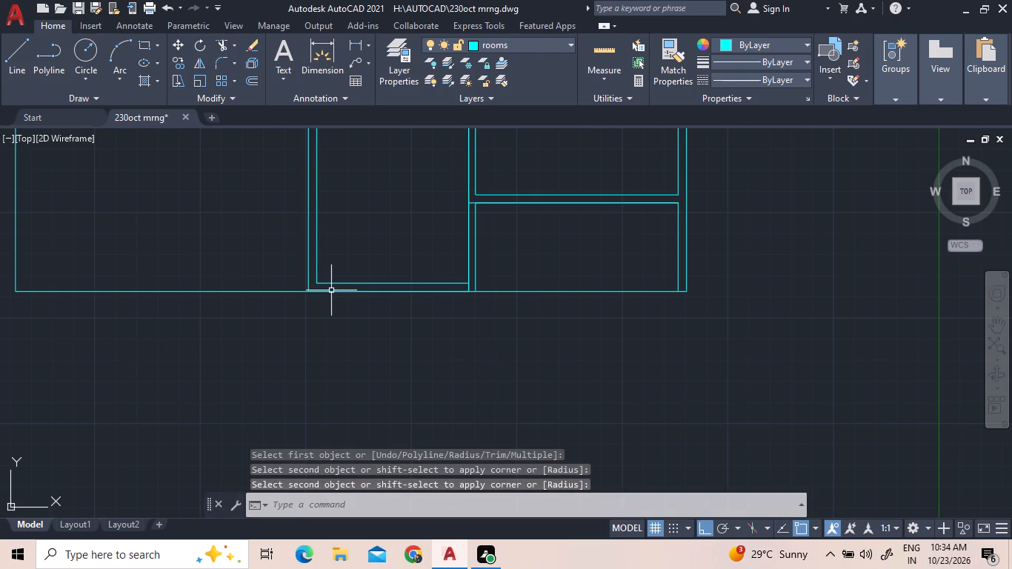
Trim the wall-line stubs at the new room's southeast corner and at the west end of the neighbouring rooms' partition wall.
{"action": "scroll", "coordinate": [344, 302], "scroll_direction": "down", "scroll_amount": 1}
{"action": "scroll", "coordinate": [409, 253], "scroll_direction": "down", "scroll_amount": 1}
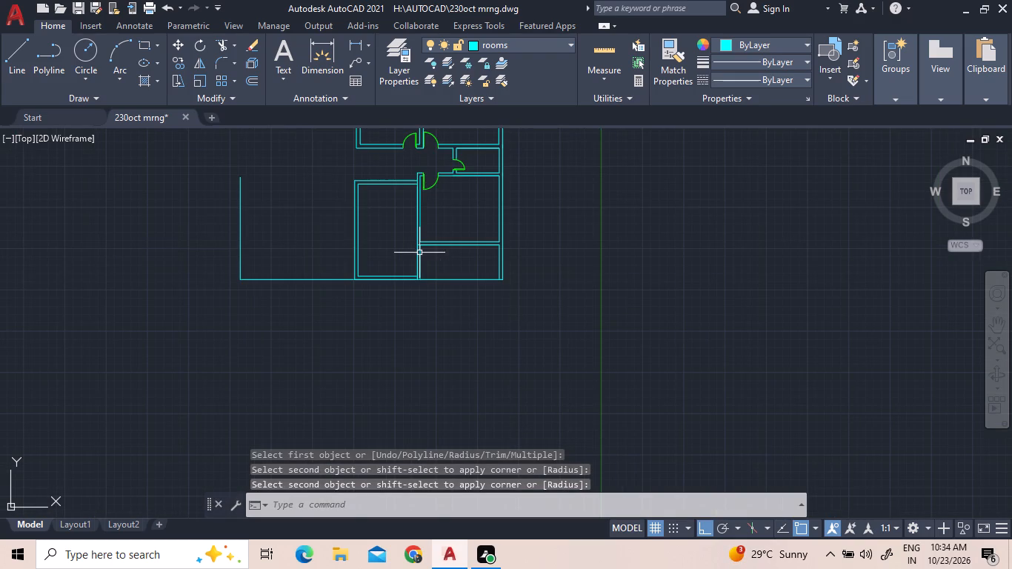
{"action": "scroll", "coordinate": [410, 286], "scroll_direction": "up", "scroll_amount": 3}
{"action": "middle_click_drag", "start_coordinate": [525, 216], "coordinate": [255, 253]}
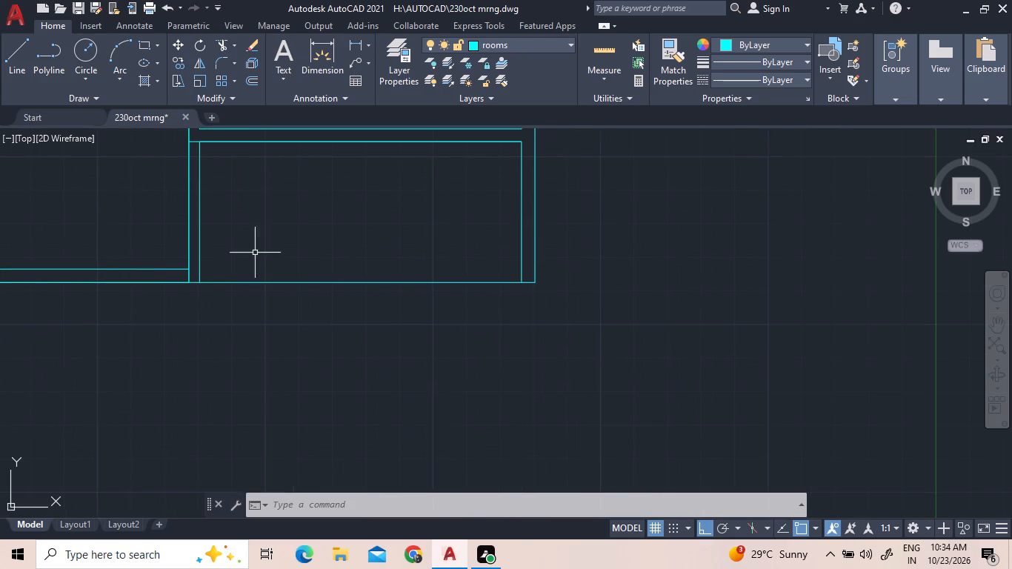
{"action": "left_click", "coordinate": [224, 49]}
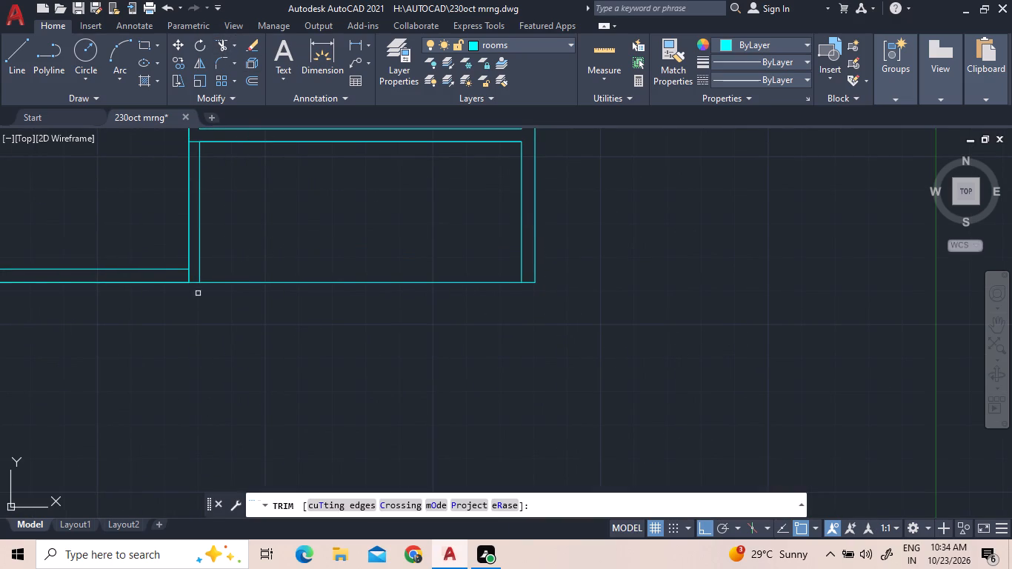
{"action": "left_click", "coordinate": [189, 272]}
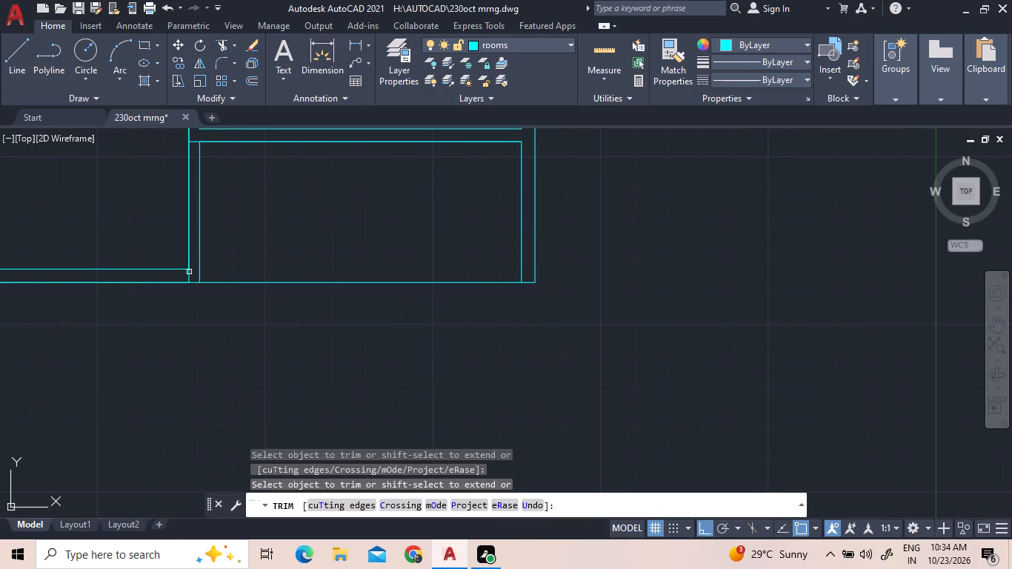
{"action": "left_click", "coordinate": [190, 276]}
{"action": "scroll", "coordinate": [245, 266], "scroll_direction": "down", "scroll_amount": 1}
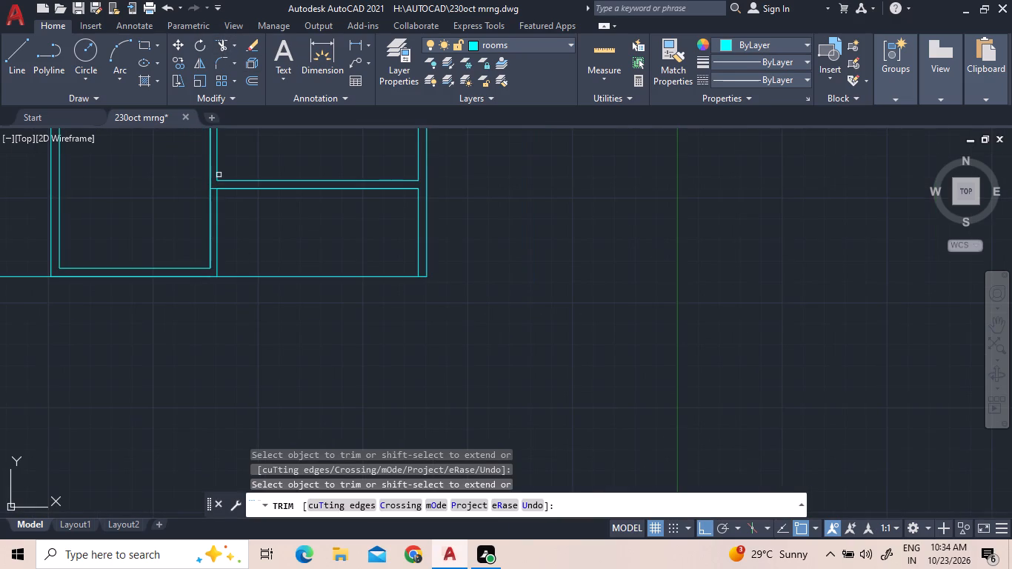
{"action": "scroll", "coordinate": [218, 173], "scroll_direction": "up", "scroll_amount": 2}
{"action": "left_click", "coordinate": [205, 213]}
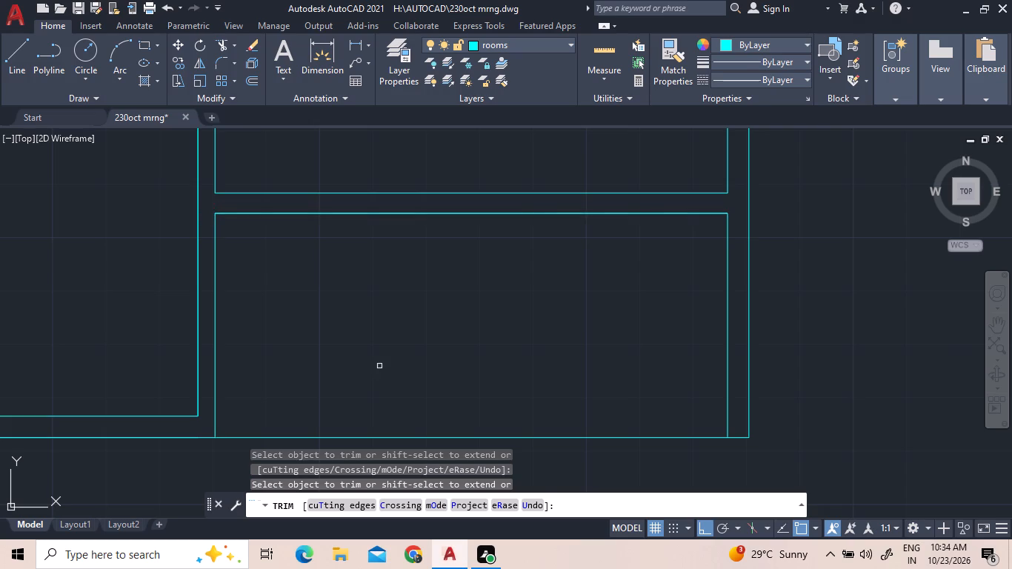
{"action": "scroll", "coordinate": [379, 366], "scroll_direction": "down", "scroll_amount": 2}
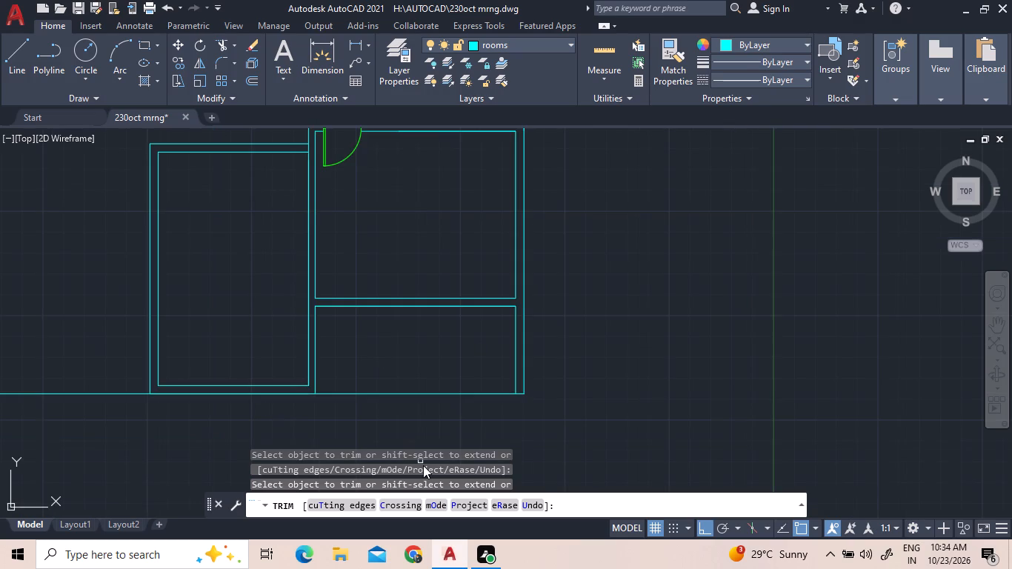
{"action": "scroll", "coordinate": [391, 385], "scroll_direction": "up", "scroll_amount": 1}
Keep green as the door layer's colour and make the door layer current.
{"action": "left_click", "coordinate": [479, 51]}
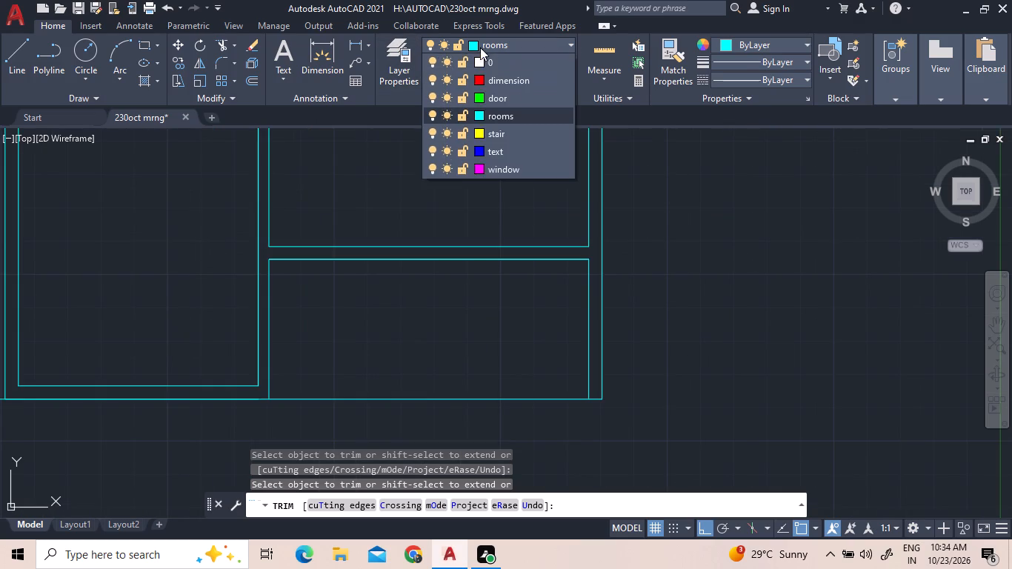
{"action": "left_click", "coordinate": [476, 99]}
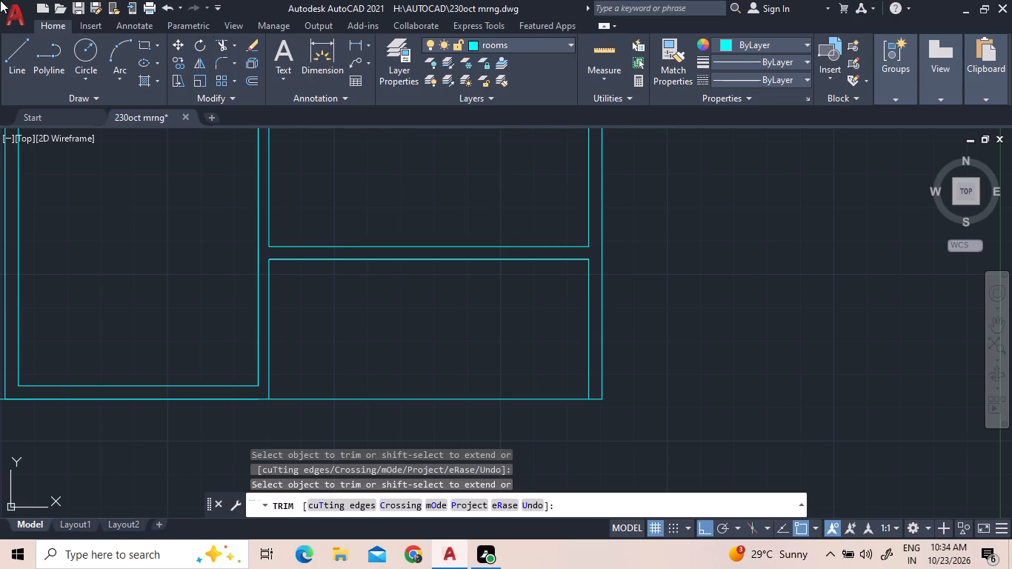
{"action": "left_click", "coordinate": [499, 388]}
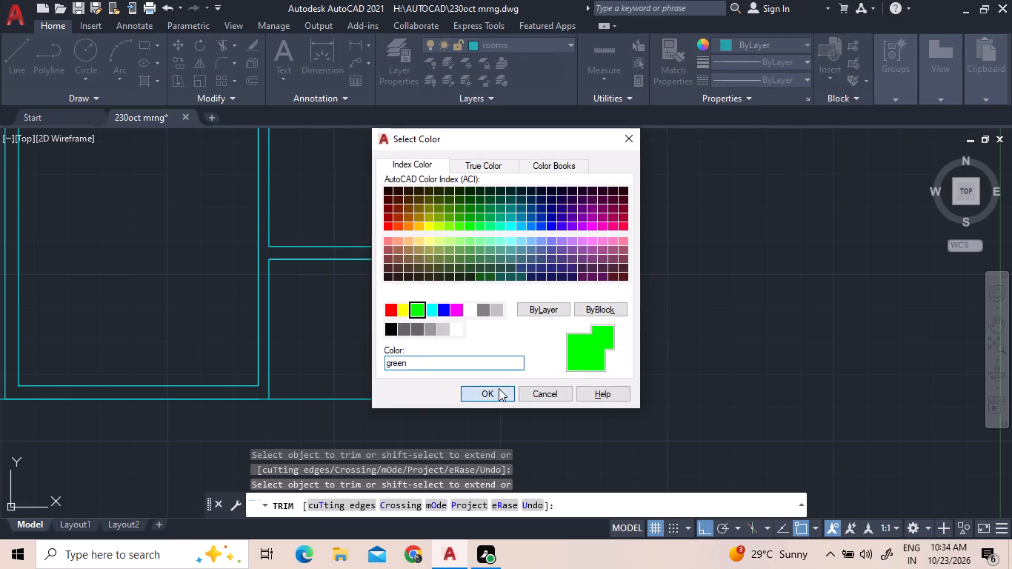
{"action": "left_click", "coordinate": [526, 46]}
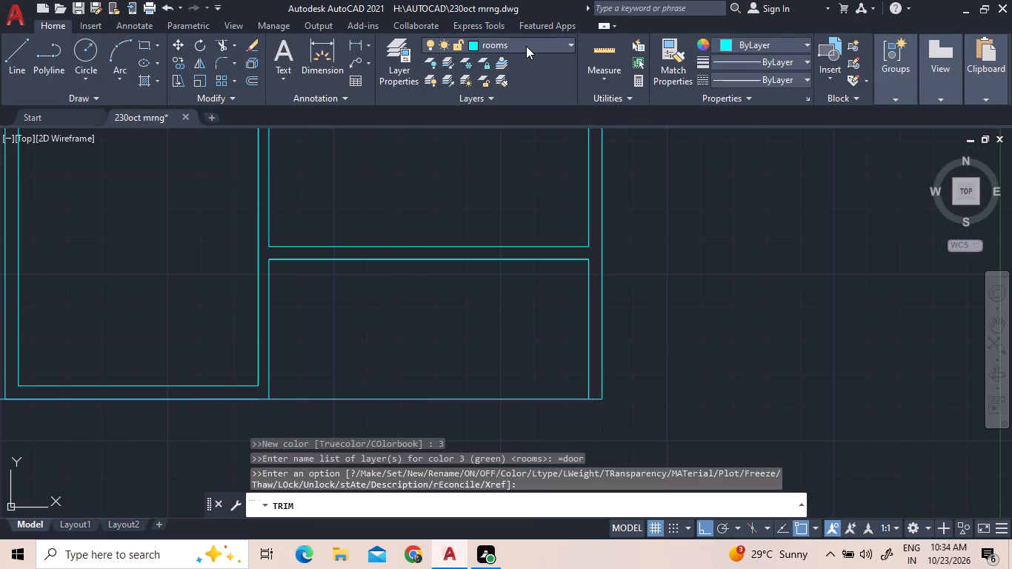
{"action": "left_click", "coordinate": [525, 92]}
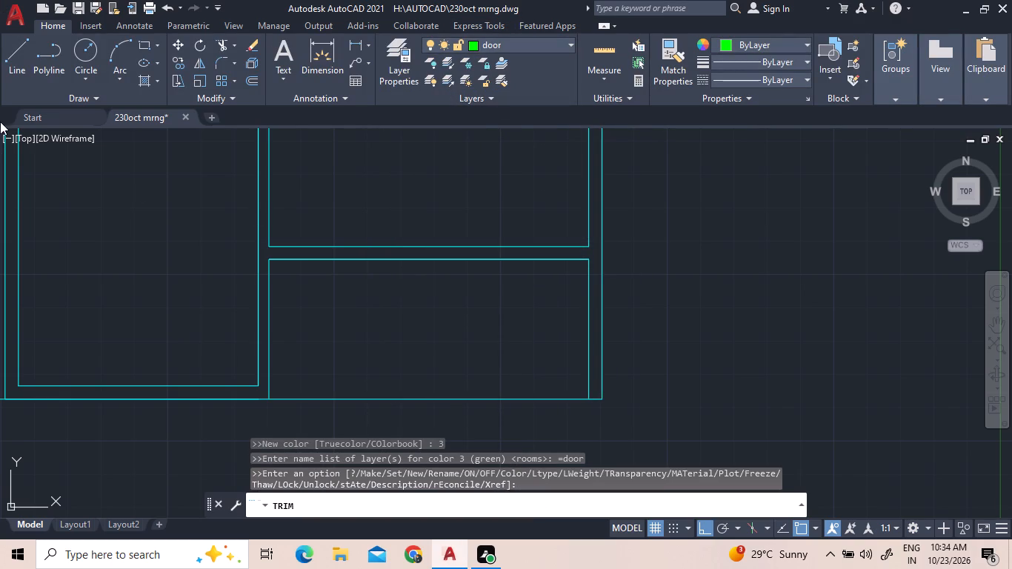
Draw a short line across the shared wall from the new room's inner southeast corner to the wall's east face.
{"action": "left_click", "coordinate": [15, 68]}
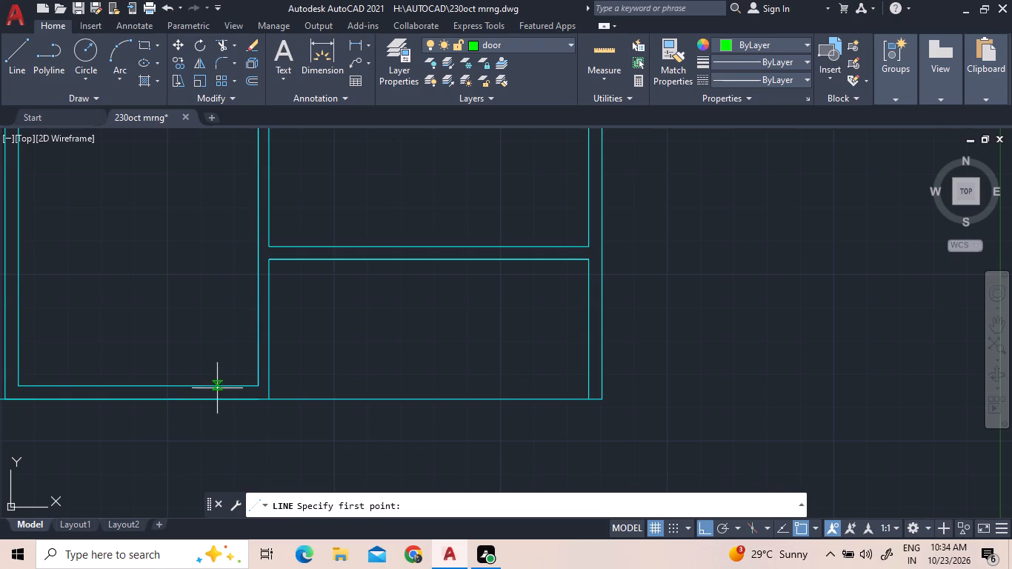
{"action": "scroll", "coordinate": [264, 383], "scroll_direction": "up", "scroll_amount": 4}
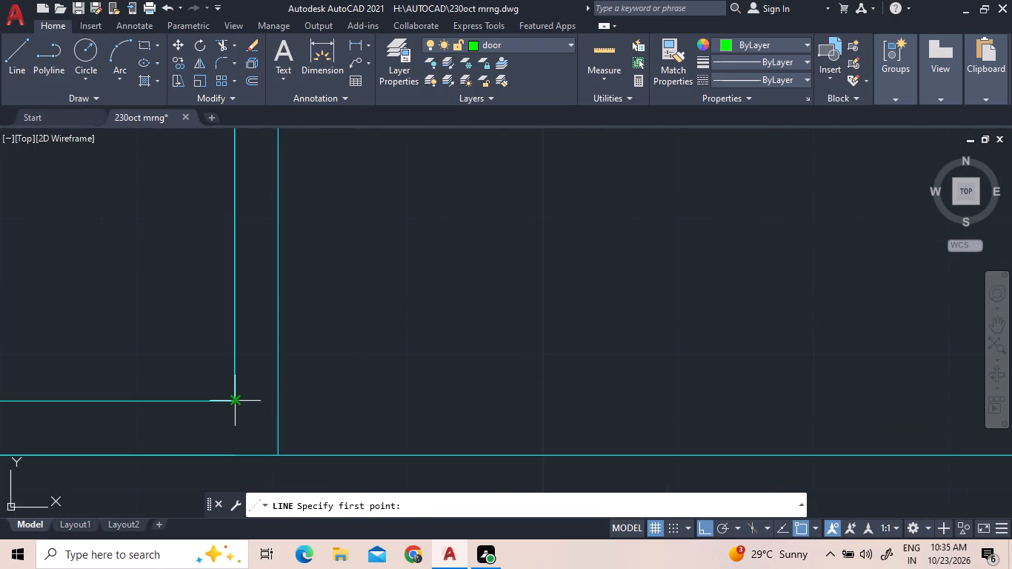
{"action": "left_click", "coordinate": [236, 400]}
{"action": "left_click", "coordinate": [280, 398]}
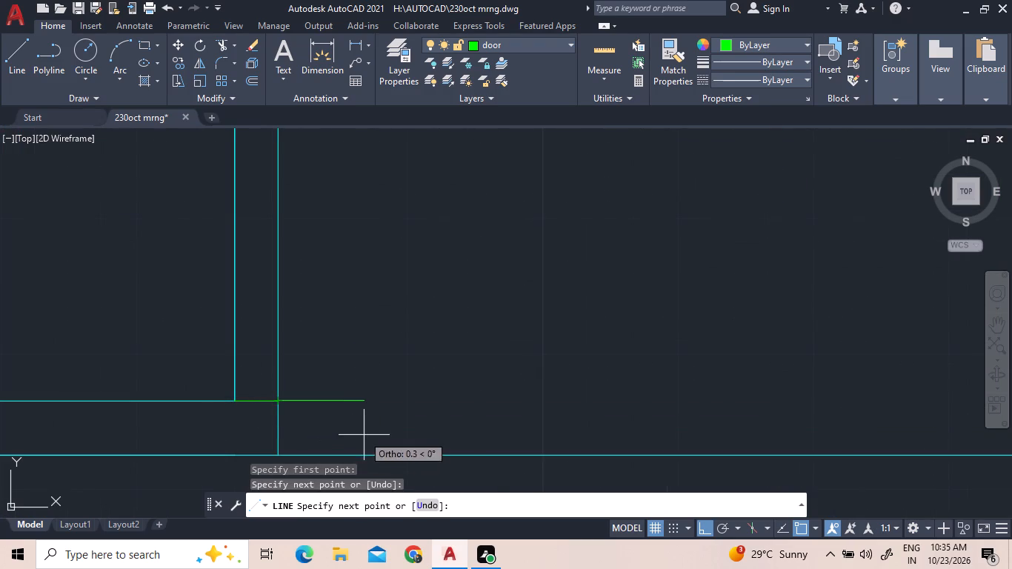
{"action": "right_click", "coordinate": [366, 425]}
{"action": "left_click", "coordinate": [428, 270]}
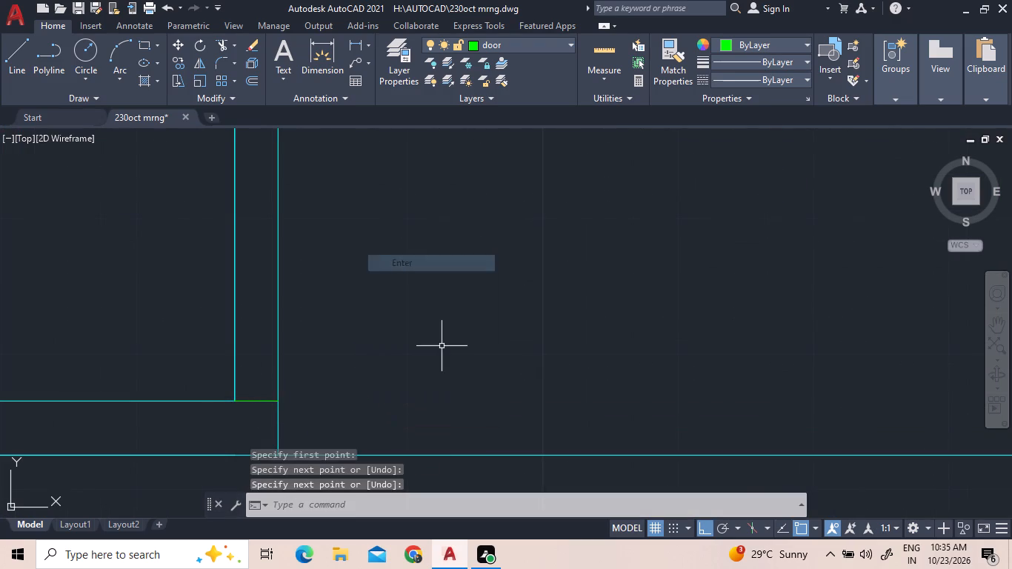
Draw a short vertical line across the west end of the partition wall between the two eastern rooms.
{"action": "scroll", "coordinate": [442, 346], "scroll_direction": "down", "scroll_amount": 4}
{"action": "scroll", "coordinate": [462, 215], "scroll_direction": "up", "scroll_amount": 2}
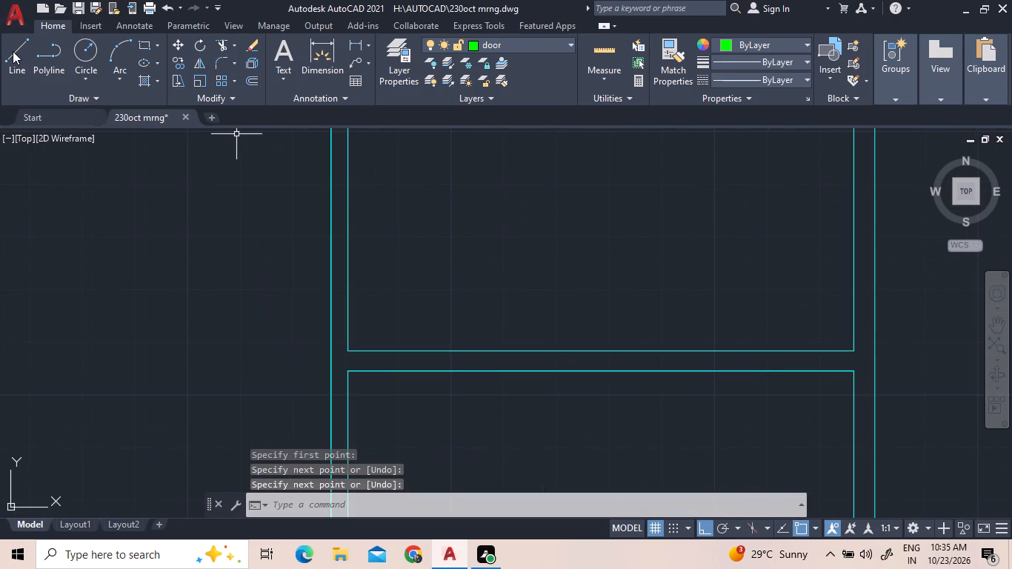
{"action": "left_click", "coordinate": [13, 51]}
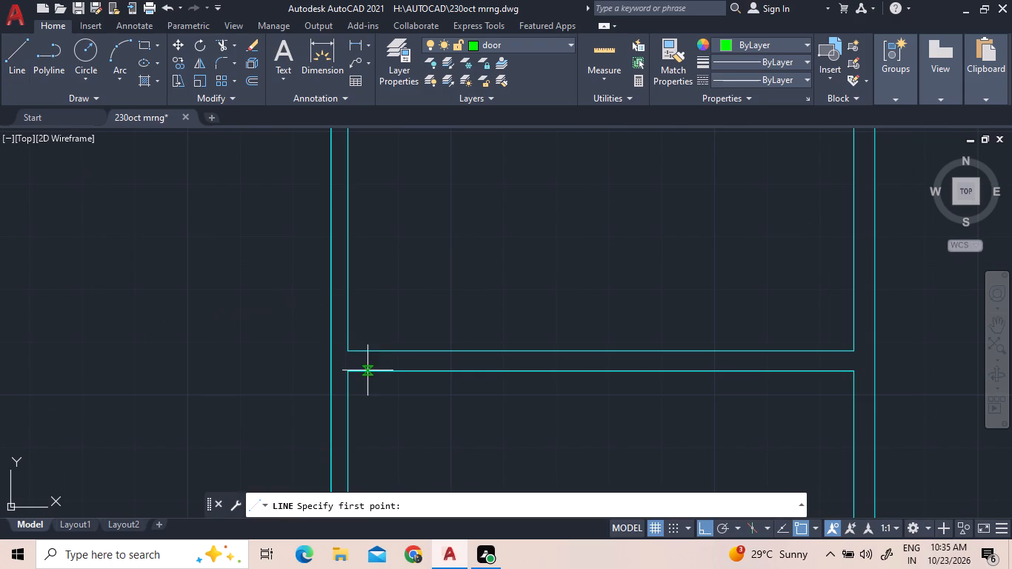
{"action": "scroll", "coordinate": [349, 372], "scroll_direction": "up", "scroll_amount": 3}
{"action": "left_click", "coordinate": [347, 290]}
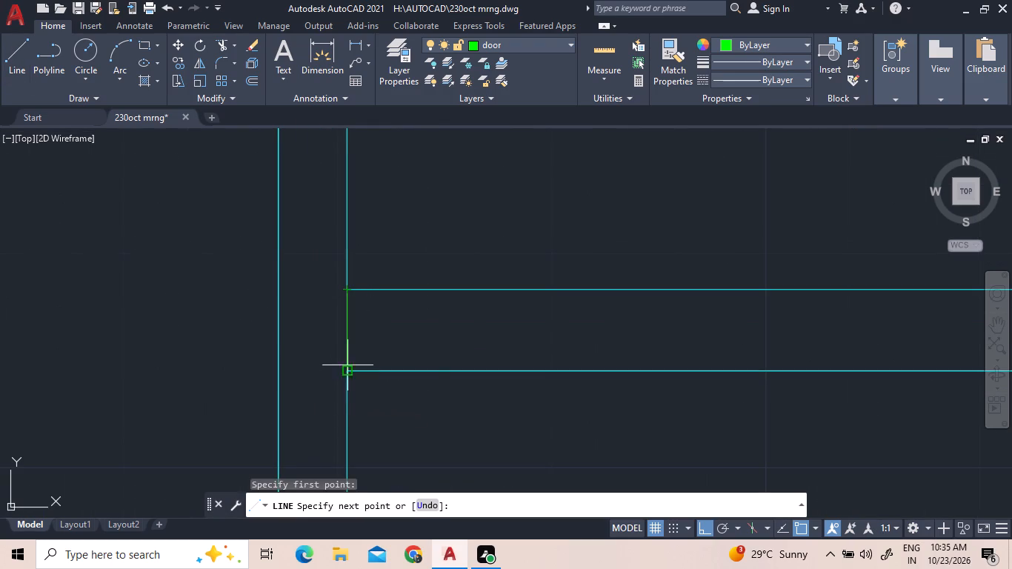
{"action": "left_click", "coordinate": [342, 373]}
{"action": "right_click", "coordinate": [389, 323]}
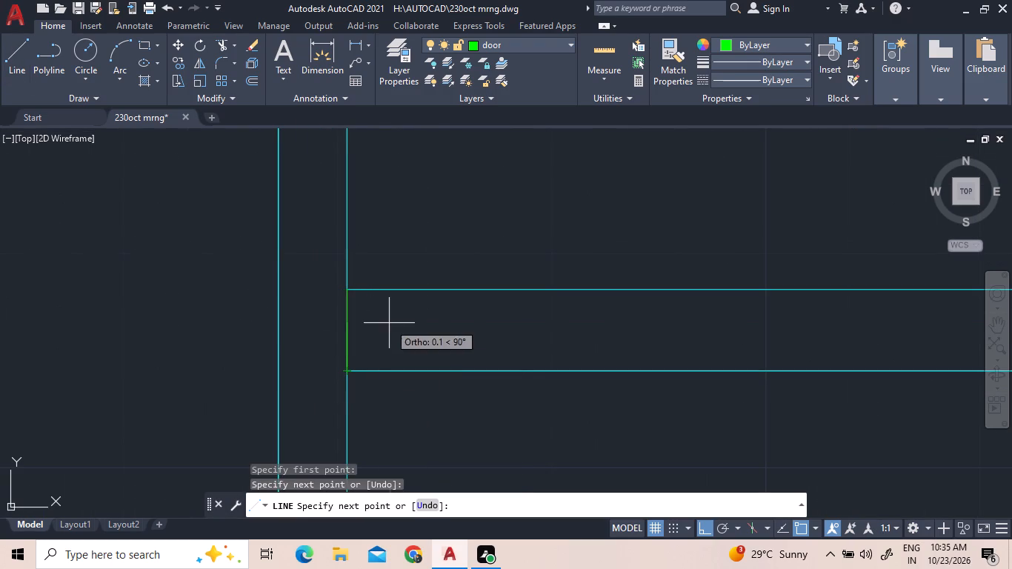
{"action": "left_click", "coordinate": [400, 328]}
Offset by 0.2 the short door line at the partition wall's west end eastward and the one across the shared wall northward.
{"action": "scroll", "coordinate": [398, 337], "scroll_direction": "down", "scroll_amount": 3}
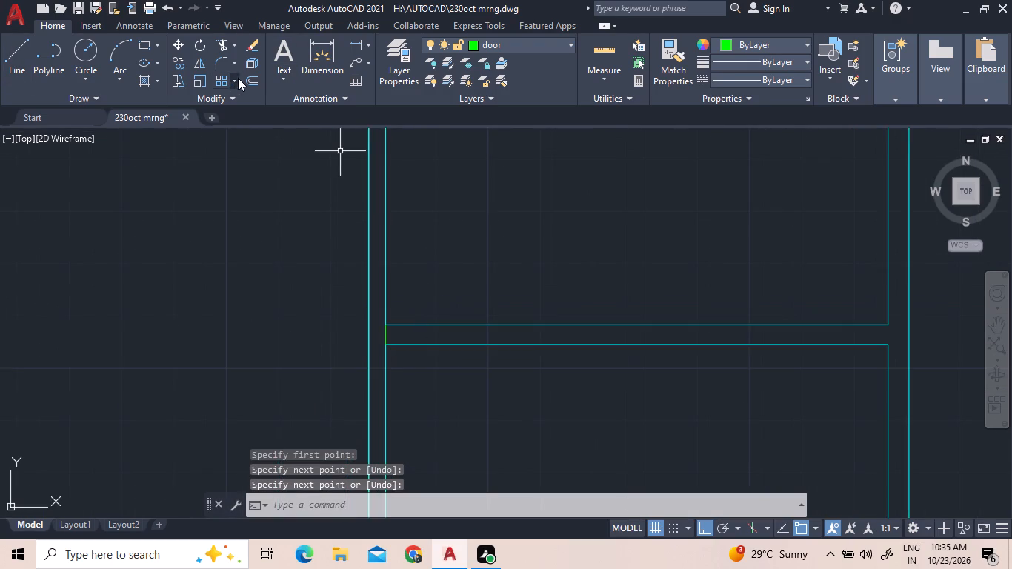
{"action": "left_click", "coordinate": [247, 79]}
{"action": "key", "text": "Return"}
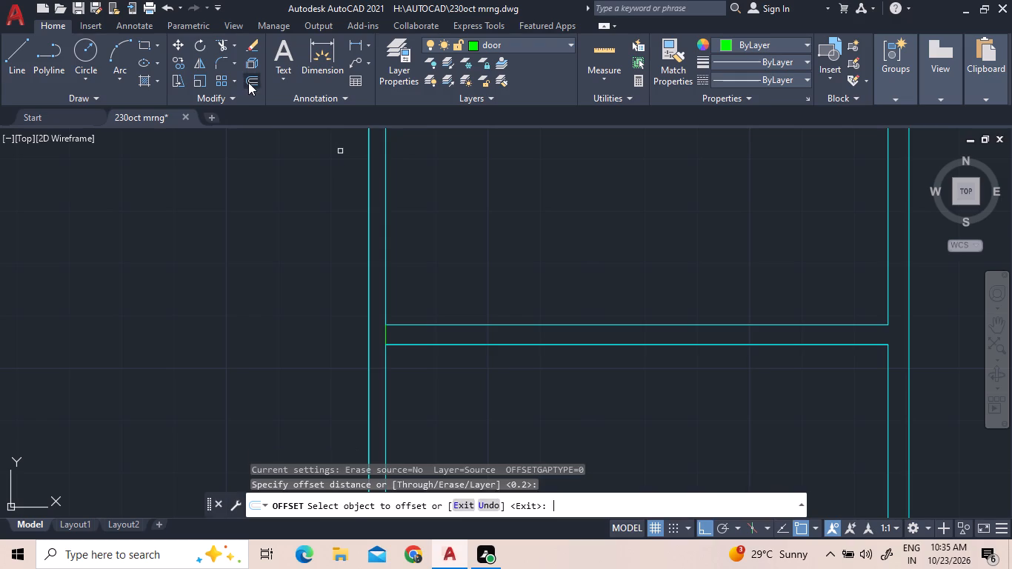
{"action": "left_click", "coordinate": [387, 335]}
{"action": "left_click", "coordinate": [399, 336]}
{"action": "scroll", "coordinate": [452, 298], "scroll_direction": "down", "scroll_amount": 2}
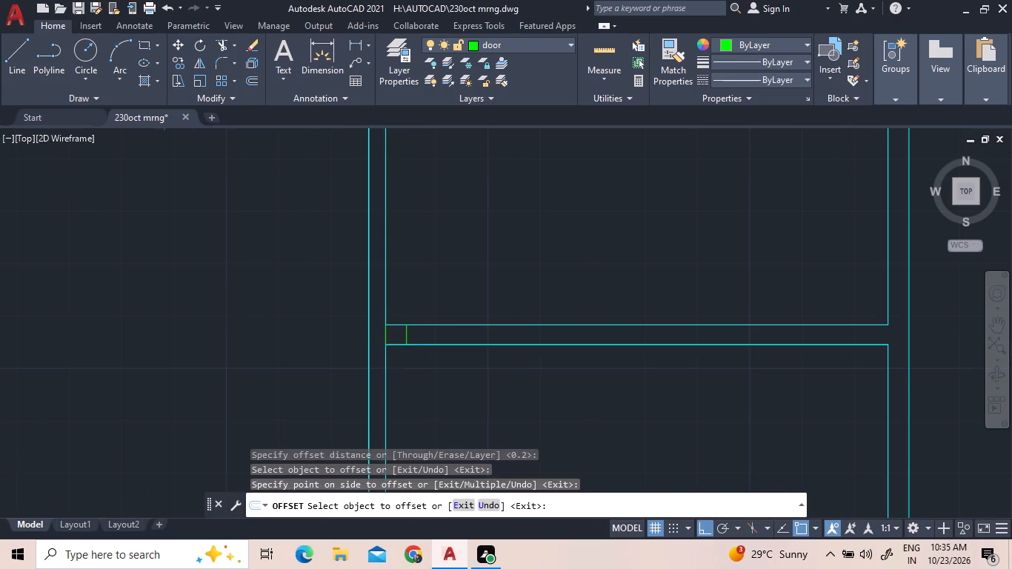
{"action": "scroll", "coordinate": [452, 298], "scroll_direction": "down", "scroll_amount": 2}
{"action": "scroll", "coordinate": [447, 368], "scroll_direction": "up", "scroll_amount": 4}
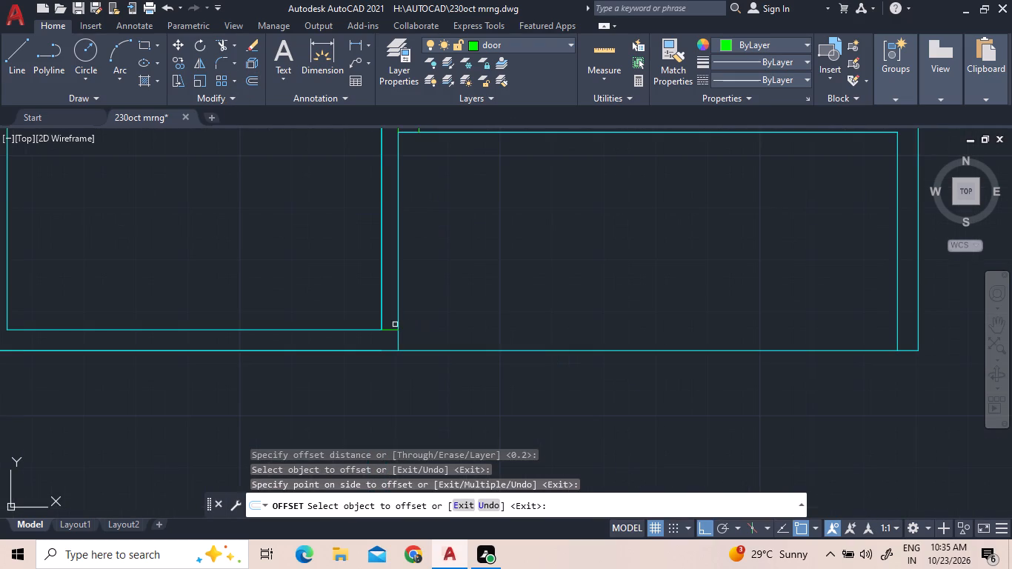
{"action": "left_click", "coordinate": [391, 330]}
{"action": "left_click", "coordinate": [391, 289]}
{"action": "scroll", "coordinate": [517, 340], "scroll_direction": "down", "scroll_amount": 3}
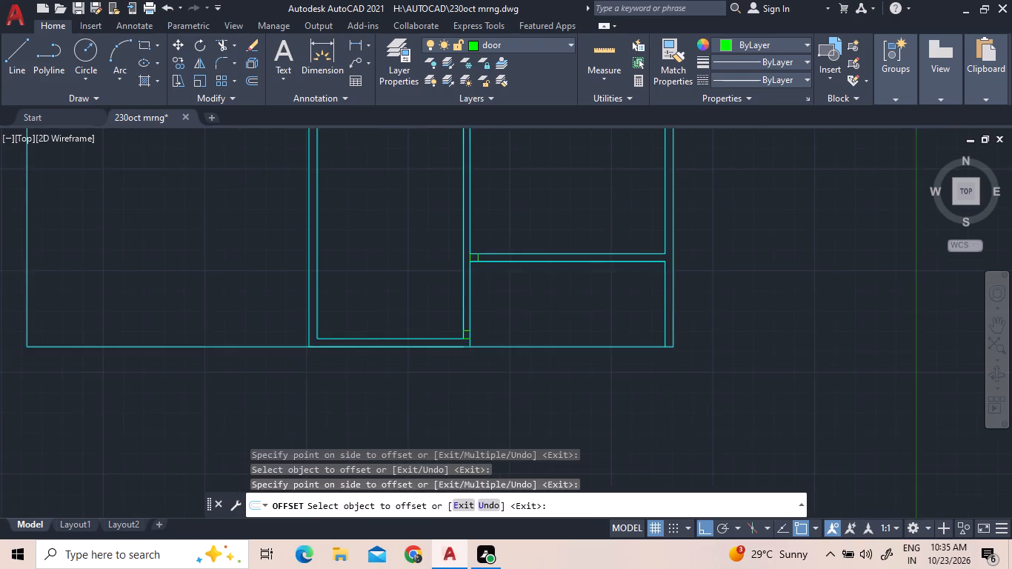
{"action": "scroll", "coordinate": [528, 218], "scroll_direction": "up", "scroll_amount": 2}
{"action": "right_click", "coordinate": [528, 218]}
{"action": "left_click", "coordinate": [533, 228]}
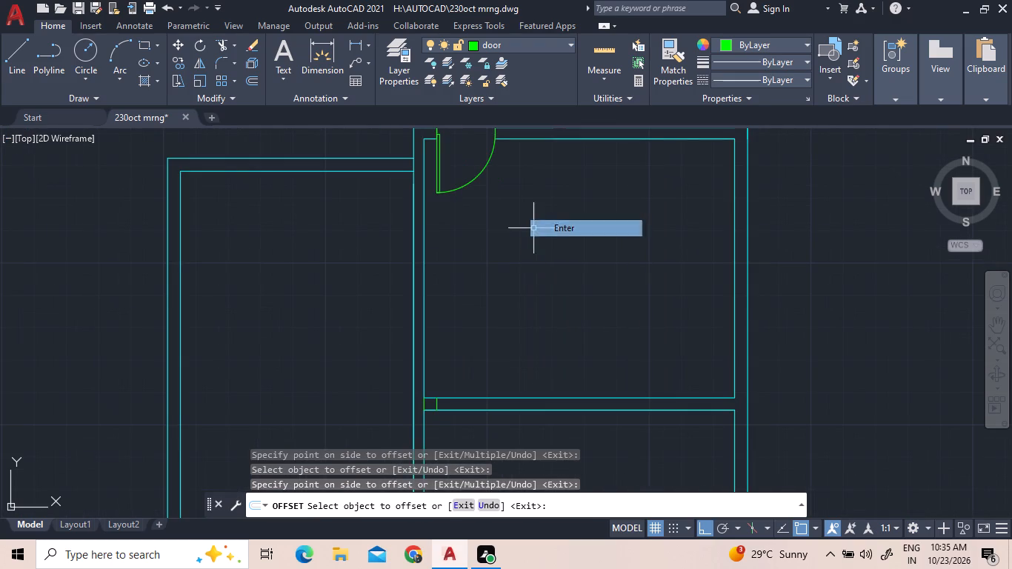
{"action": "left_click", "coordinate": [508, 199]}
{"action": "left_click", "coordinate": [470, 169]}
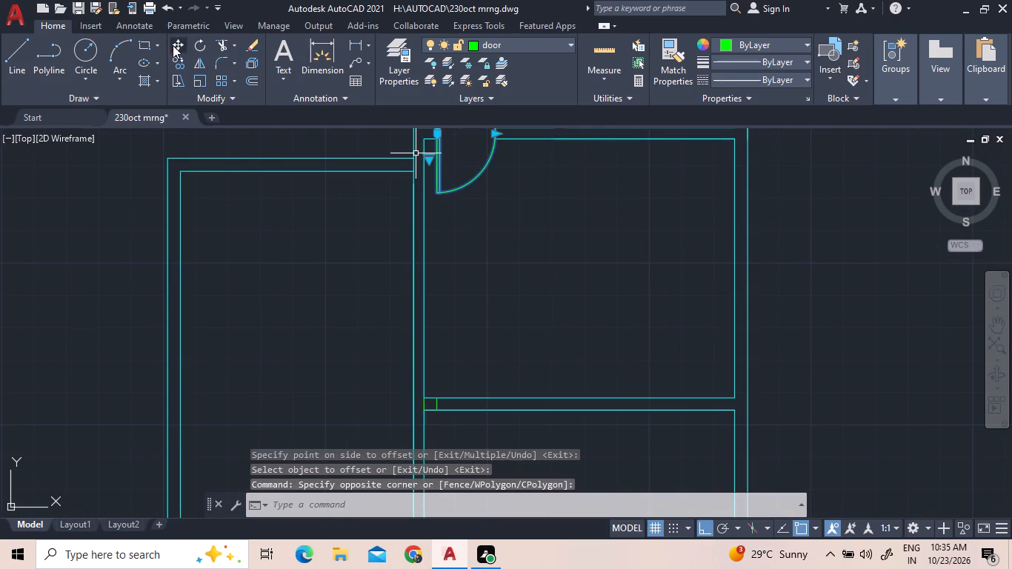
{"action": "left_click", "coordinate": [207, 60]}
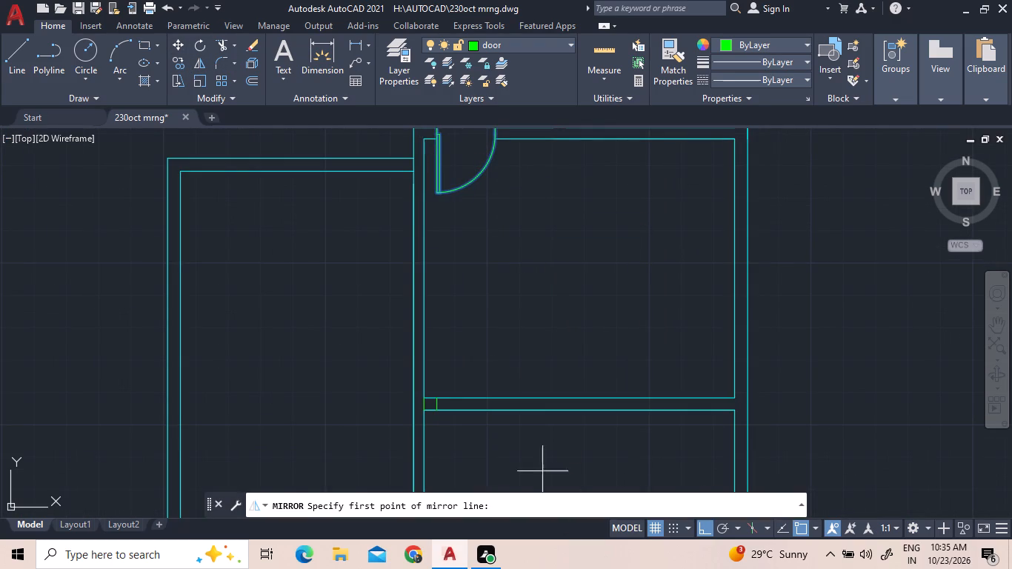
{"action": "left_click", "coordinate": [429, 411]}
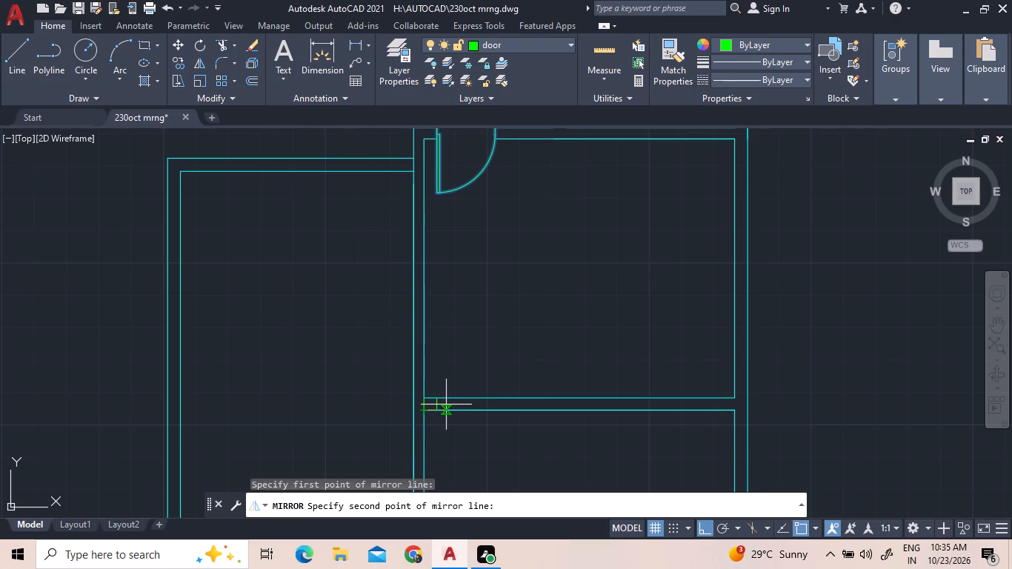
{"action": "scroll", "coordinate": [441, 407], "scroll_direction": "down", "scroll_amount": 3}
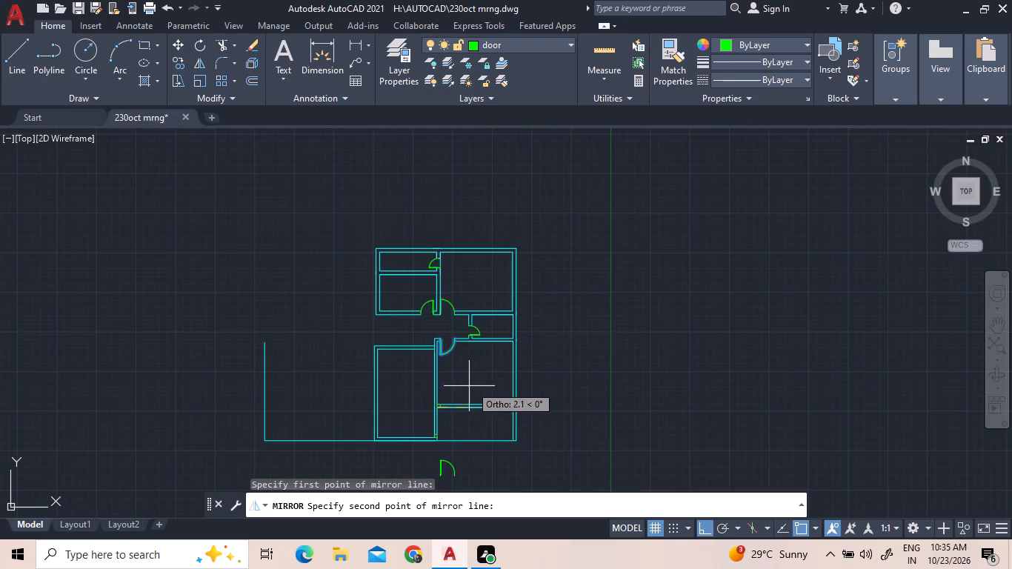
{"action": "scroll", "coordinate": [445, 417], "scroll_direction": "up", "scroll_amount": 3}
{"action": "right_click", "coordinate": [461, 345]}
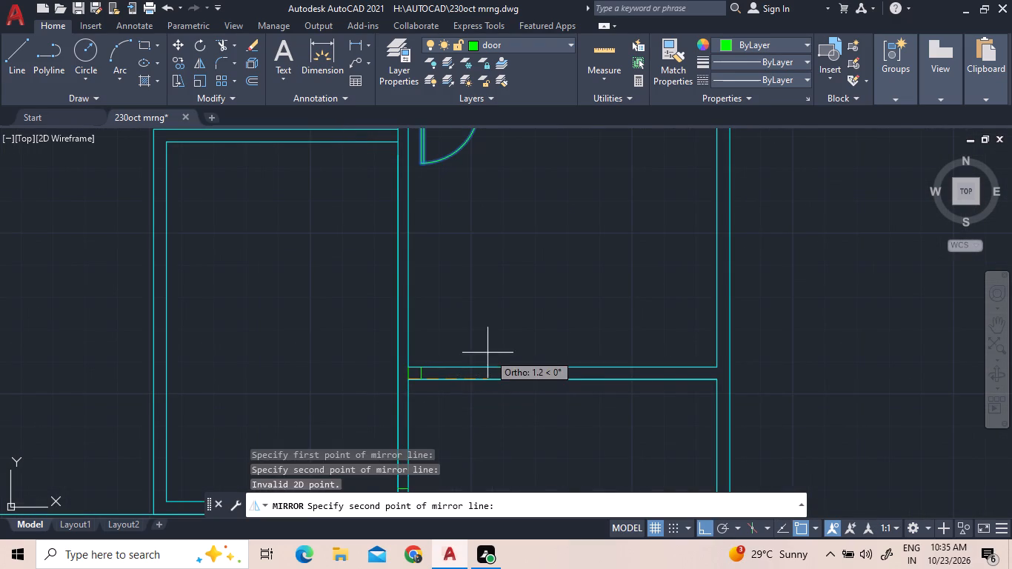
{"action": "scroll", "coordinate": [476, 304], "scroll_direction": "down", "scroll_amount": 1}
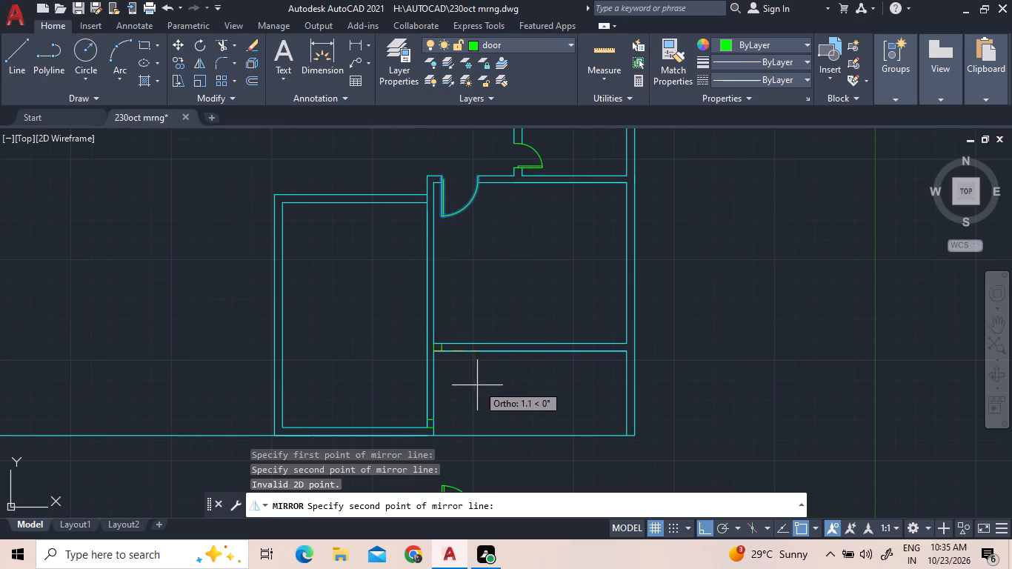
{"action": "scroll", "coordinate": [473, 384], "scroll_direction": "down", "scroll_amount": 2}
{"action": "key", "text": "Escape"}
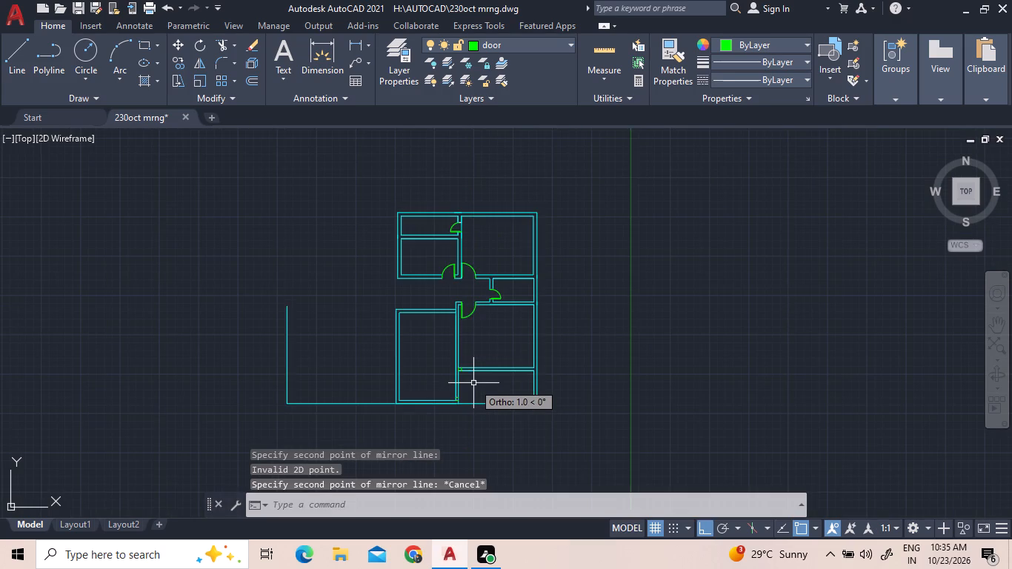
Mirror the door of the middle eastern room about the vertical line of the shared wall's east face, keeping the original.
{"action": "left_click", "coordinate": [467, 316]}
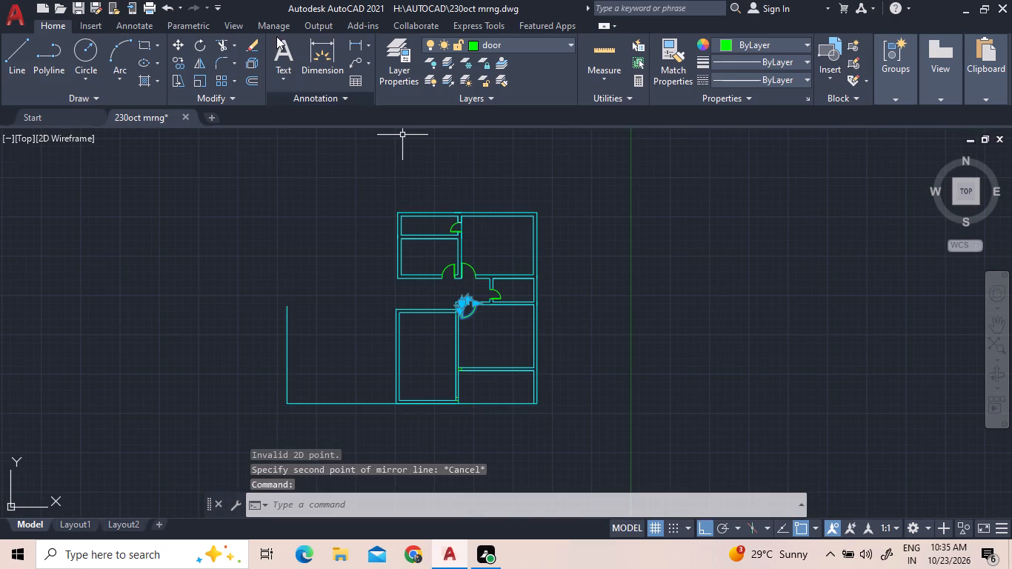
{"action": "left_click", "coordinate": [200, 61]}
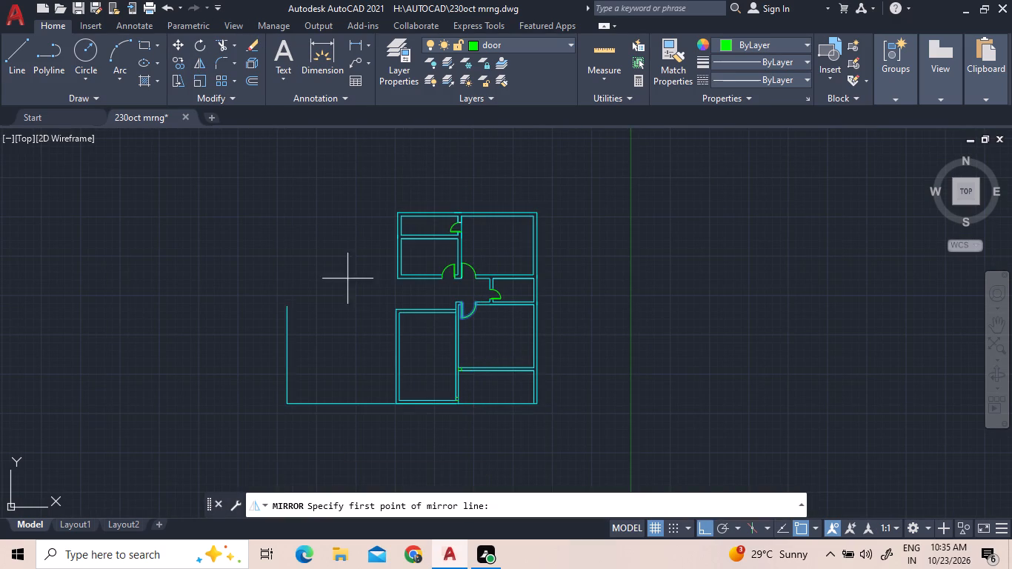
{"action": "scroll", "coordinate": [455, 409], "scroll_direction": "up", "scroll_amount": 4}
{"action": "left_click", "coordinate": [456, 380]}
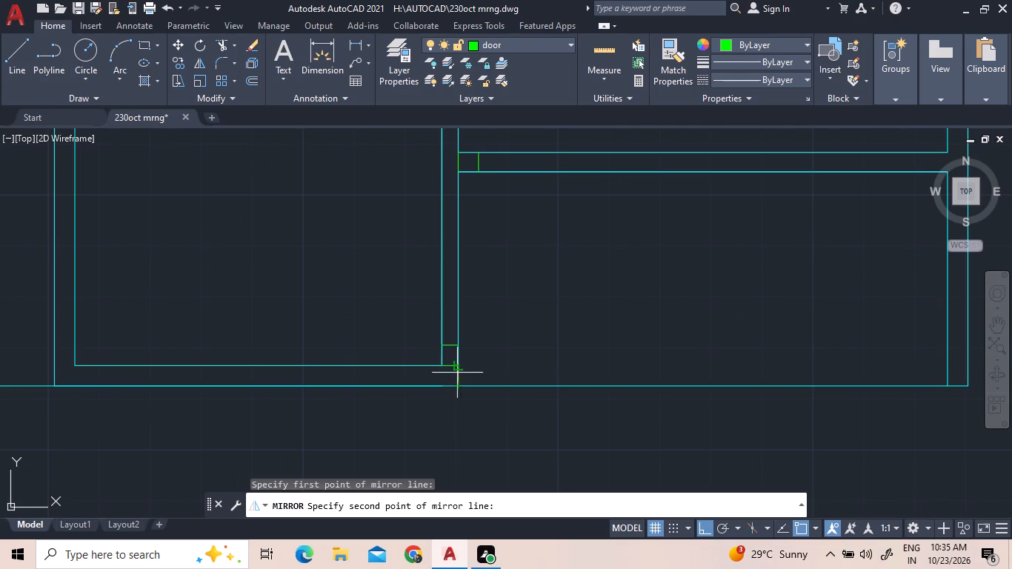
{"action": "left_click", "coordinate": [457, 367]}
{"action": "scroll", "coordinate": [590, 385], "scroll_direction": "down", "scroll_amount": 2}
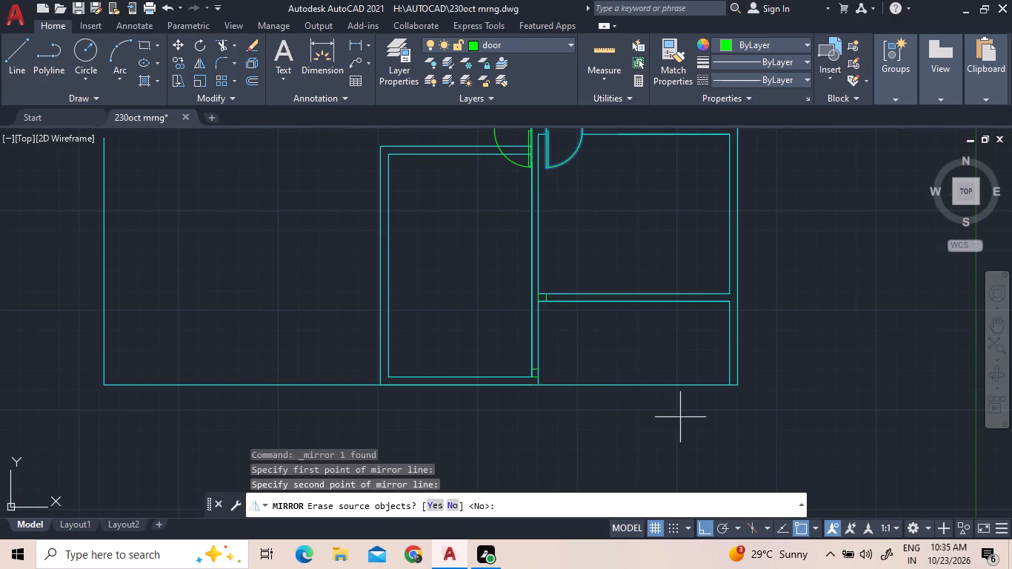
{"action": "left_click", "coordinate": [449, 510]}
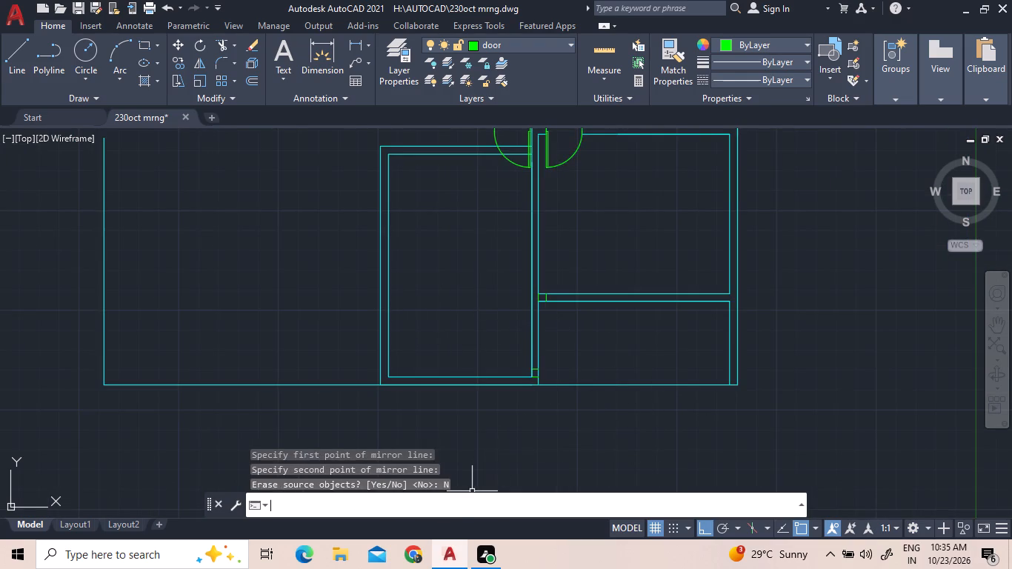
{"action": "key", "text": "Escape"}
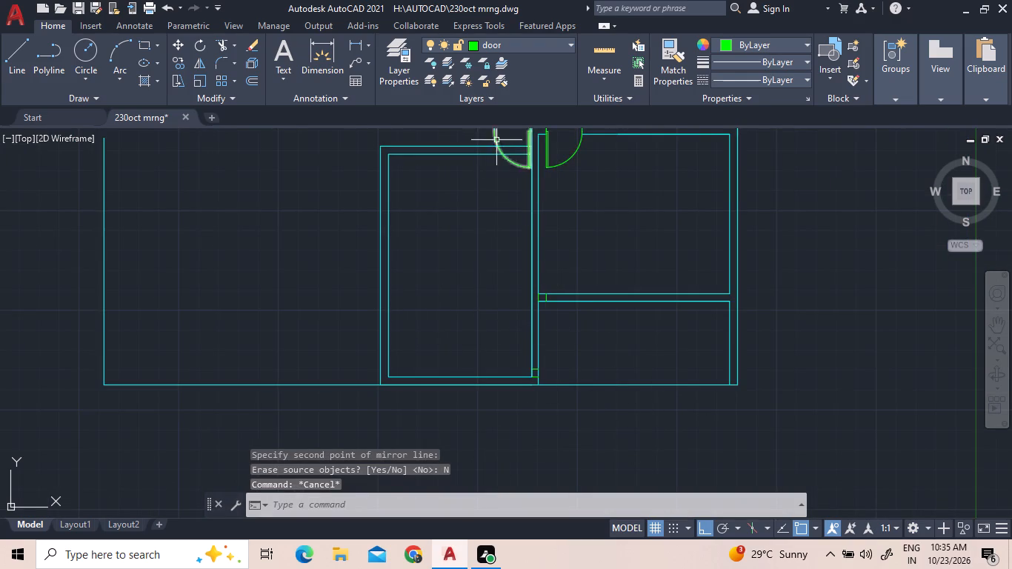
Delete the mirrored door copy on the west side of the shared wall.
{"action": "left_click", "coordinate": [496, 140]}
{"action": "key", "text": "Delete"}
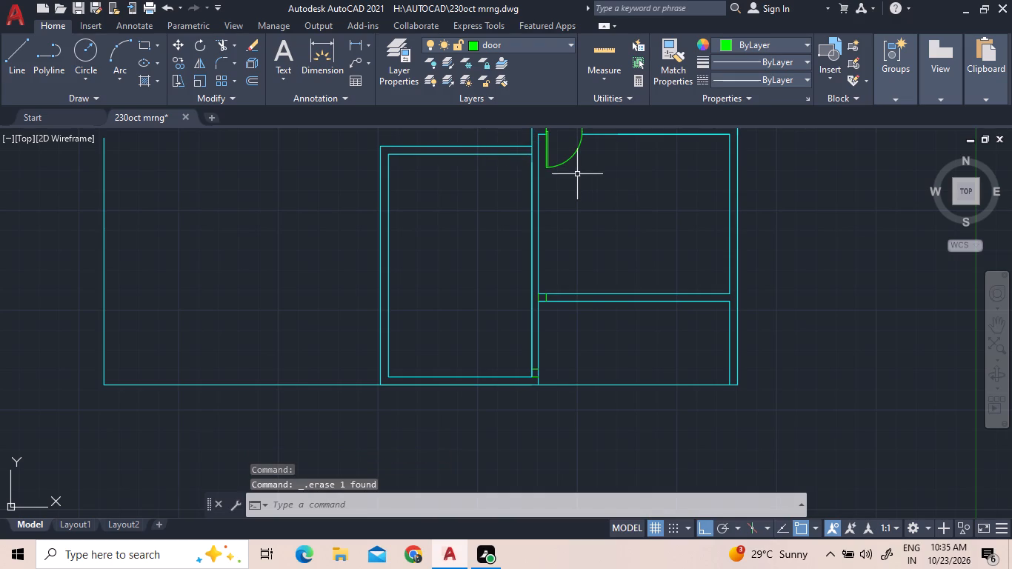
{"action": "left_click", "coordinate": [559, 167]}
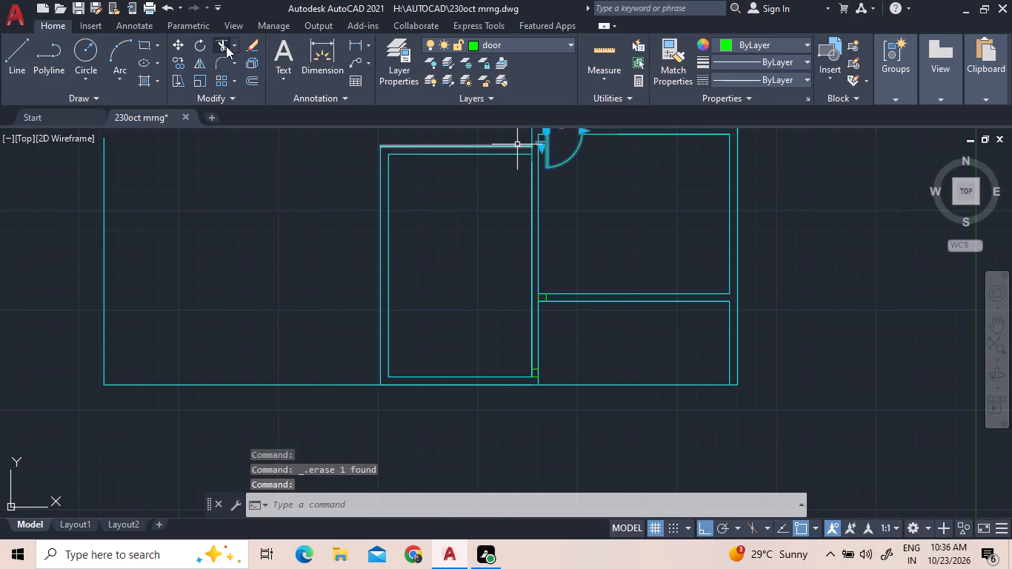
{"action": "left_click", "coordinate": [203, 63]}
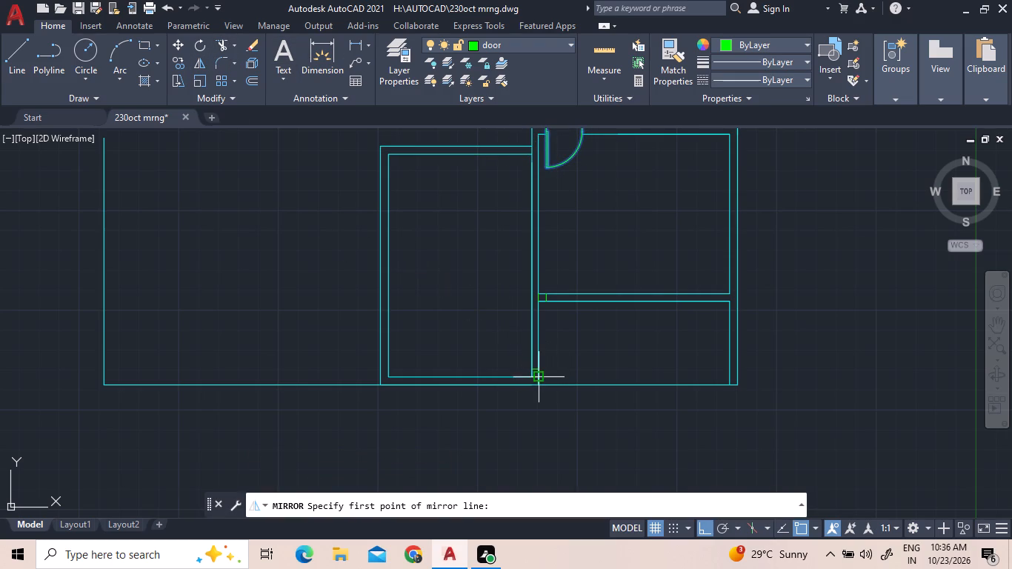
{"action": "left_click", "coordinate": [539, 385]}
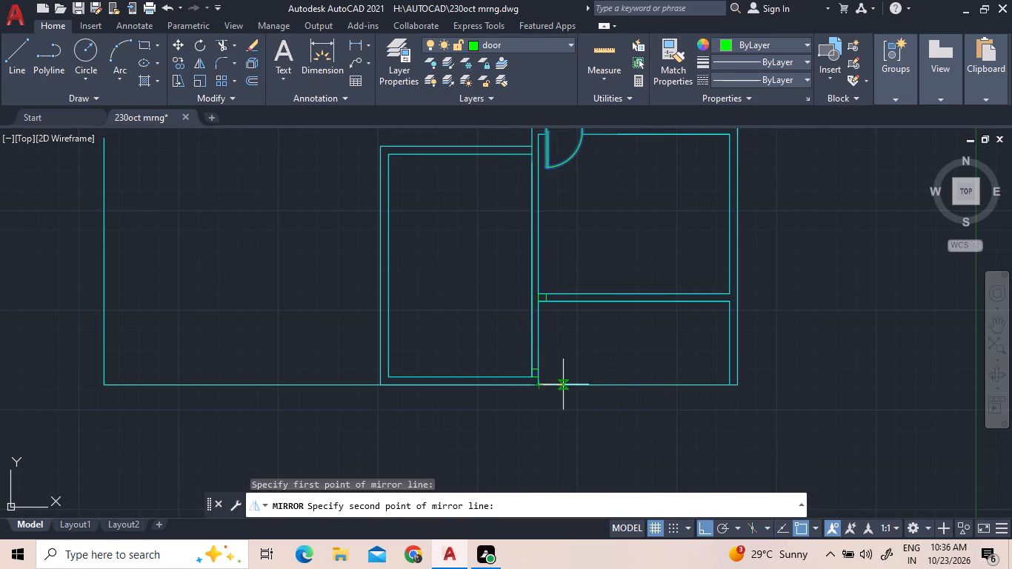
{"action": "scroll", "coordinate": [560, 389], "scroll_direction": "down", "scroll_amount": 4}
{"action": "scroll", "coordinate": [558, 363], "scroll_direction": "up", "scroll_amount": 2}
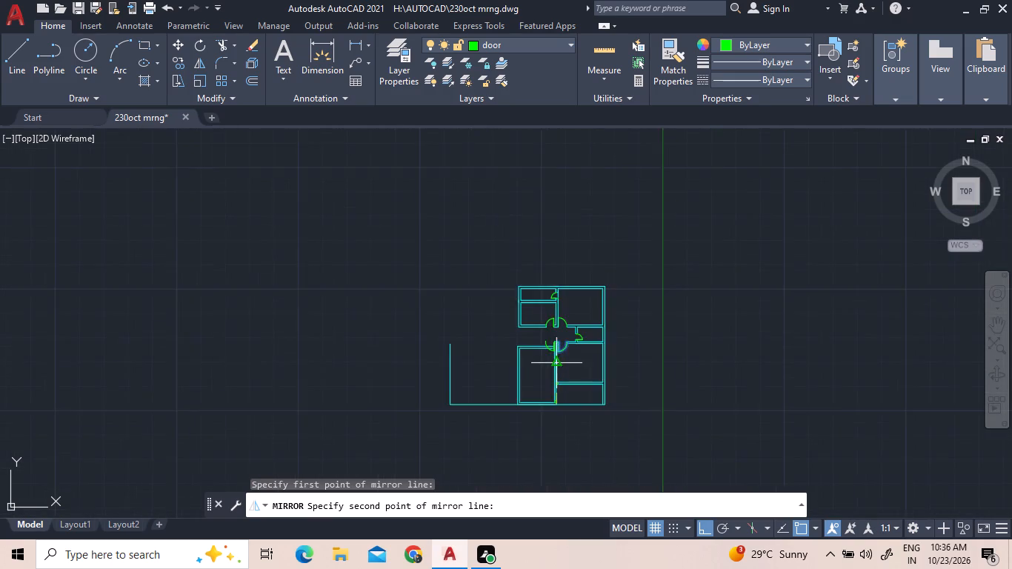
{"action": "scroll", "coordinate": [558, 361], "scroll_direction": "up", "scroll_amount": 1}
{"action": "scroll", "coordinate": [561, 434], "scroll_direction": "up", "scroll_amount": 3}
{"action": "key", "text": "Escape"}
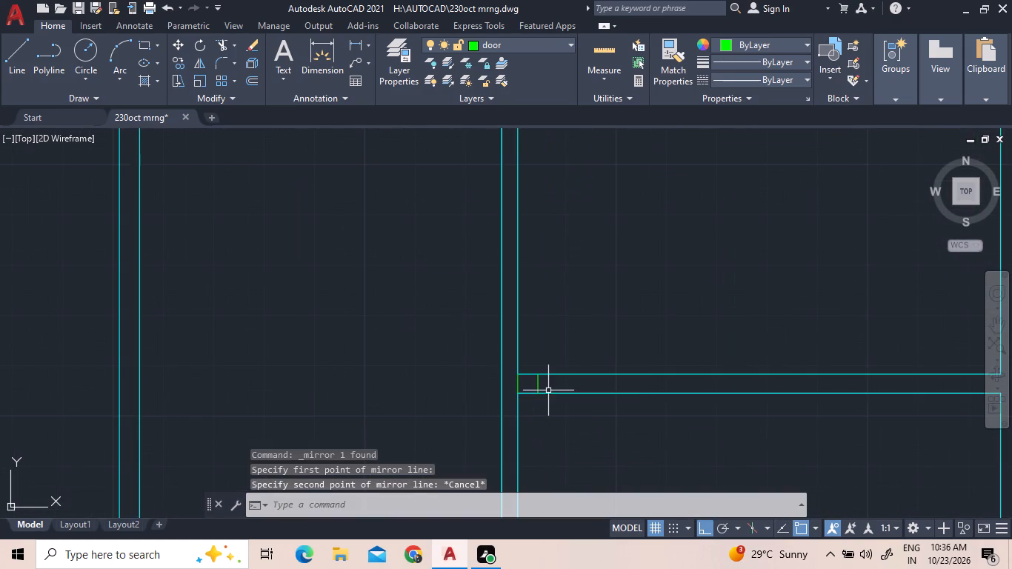
Mirror the middle eastern room's door about the offset door line in the partition wall, keeping the original.
{"action": "scroll", "coordinate": [541, 381], "scroll_direction": "down", "scroll_amount": 3}
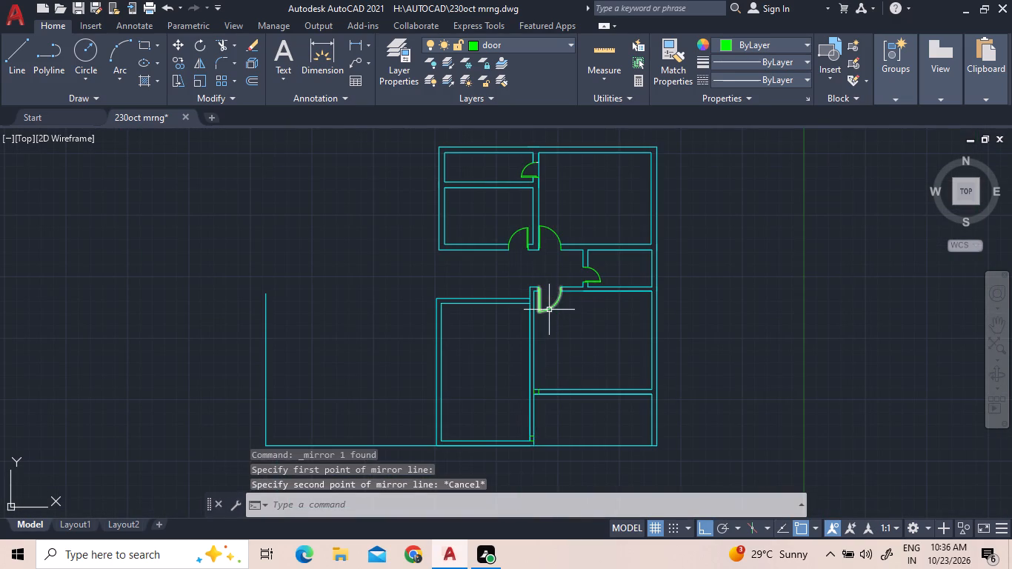
{"action": "left_click", "coordinate": [549, 310]}
{"action": "right_click", "coordinate": [572, 353]}
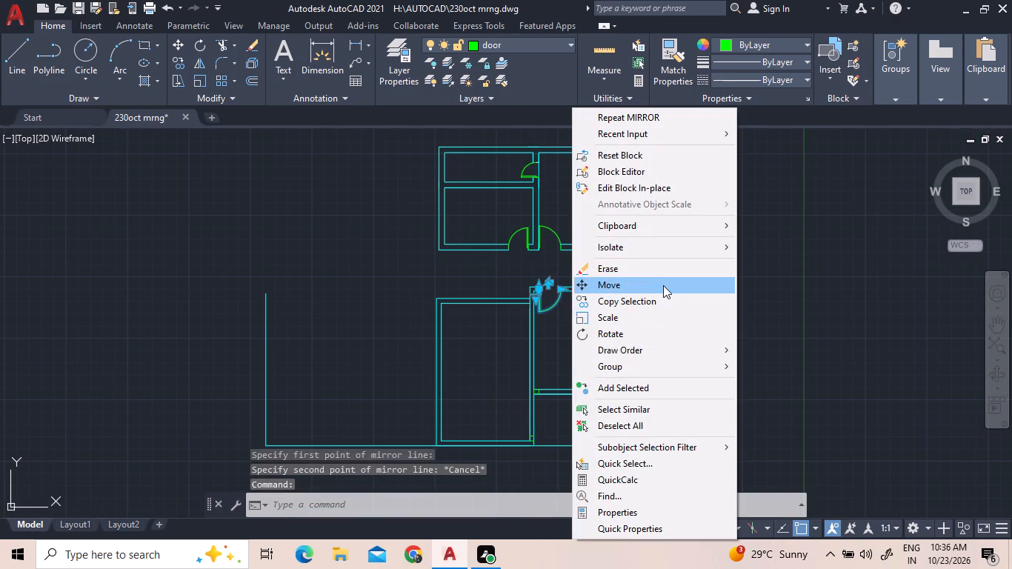
{"action": "left_click", "coordinate": [203, 62]}
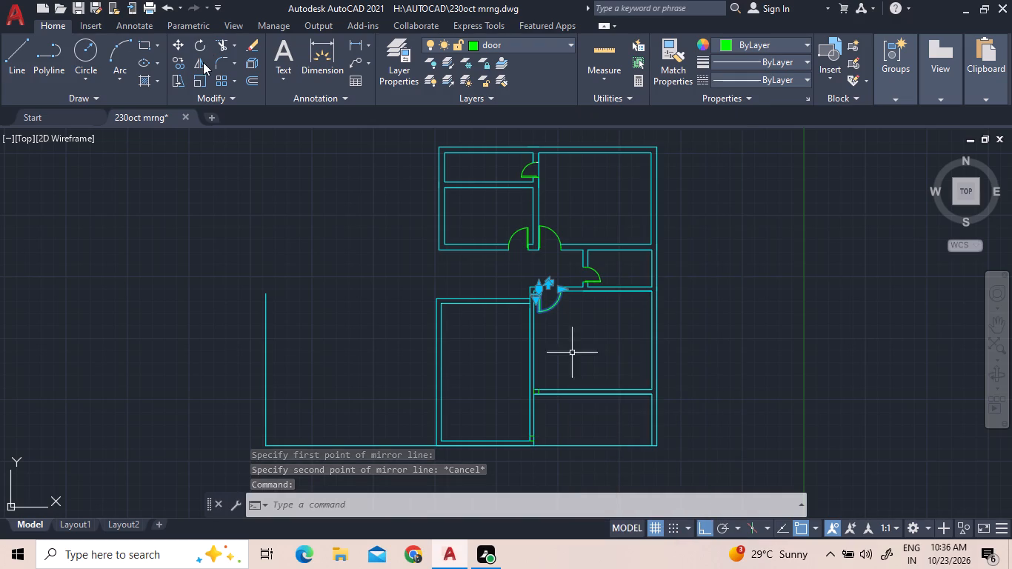
{"action": "scroll", "coordinate": [542, 399], "scroll_direction": "up", "scroll_amount": 4}
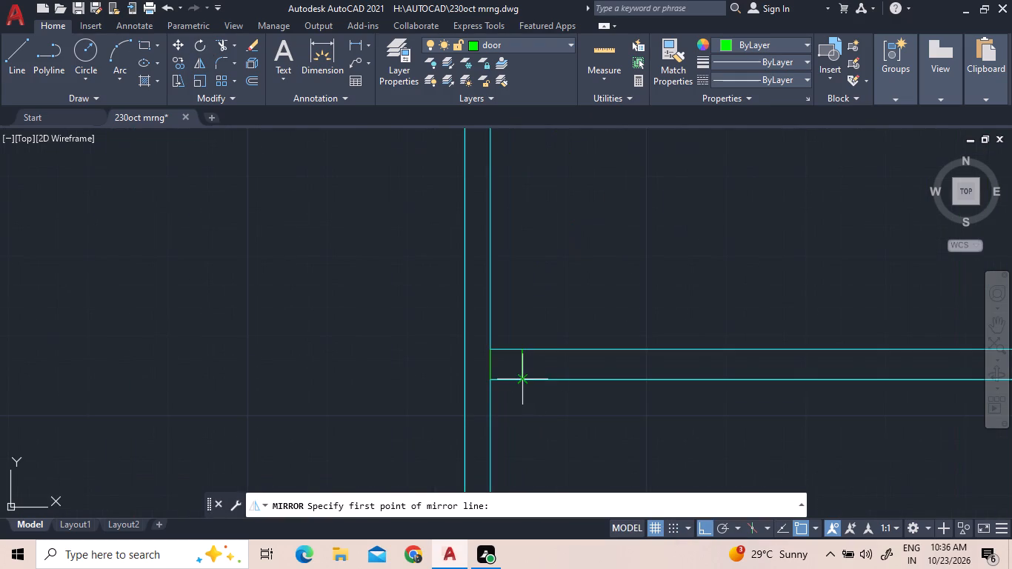
{"action": "left_click", "coordinate": [520, 378]}
{"action": "left_click", "coordinate": [522, 348]}
{"action": "scroll", "coordinate": [522, 347], "scroll_direction": "down", "scroll_amount": 2}
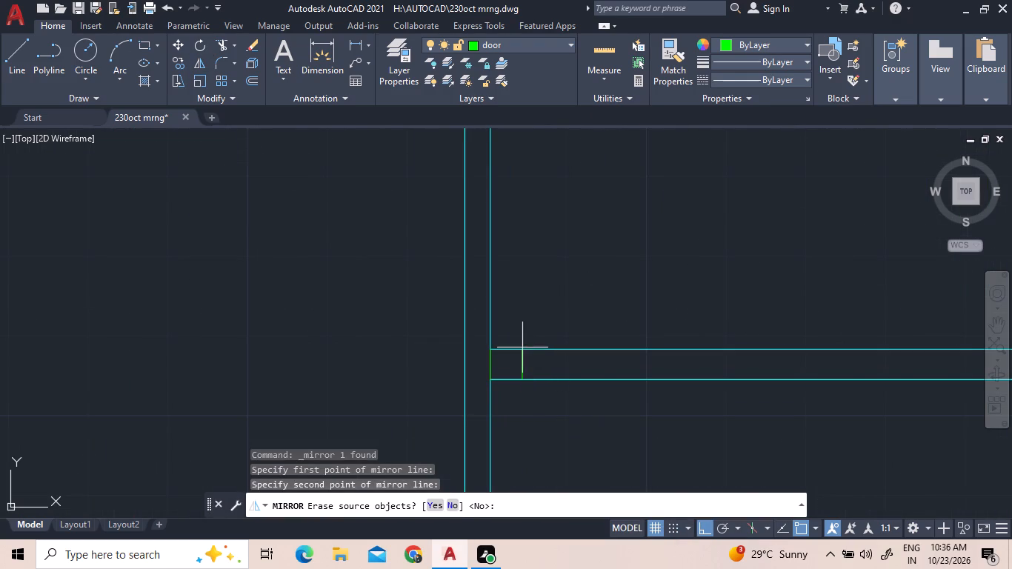
{"action": "scroll", "coordinate": [522, 347], "scroll_direction": "down", "scroll_amount": 3}
{"action": "scroll", "coordinate": [570, 313], "scroll_direction": "up", "scroll_amount": 3}
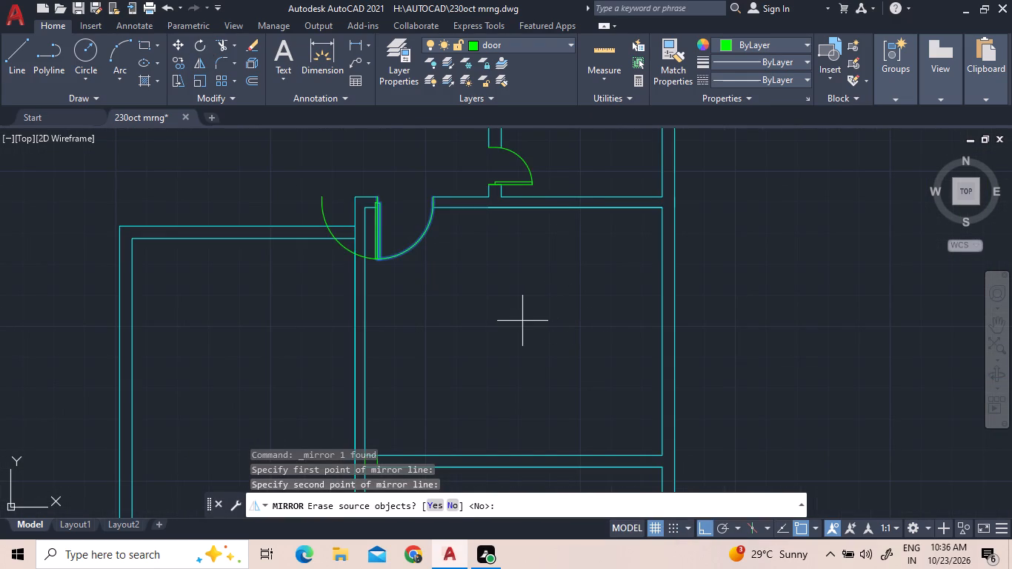
{"action": "right_click", "coordinate": [519, 321]}
{"action": "left_click", "coordinate": [562, 325]}
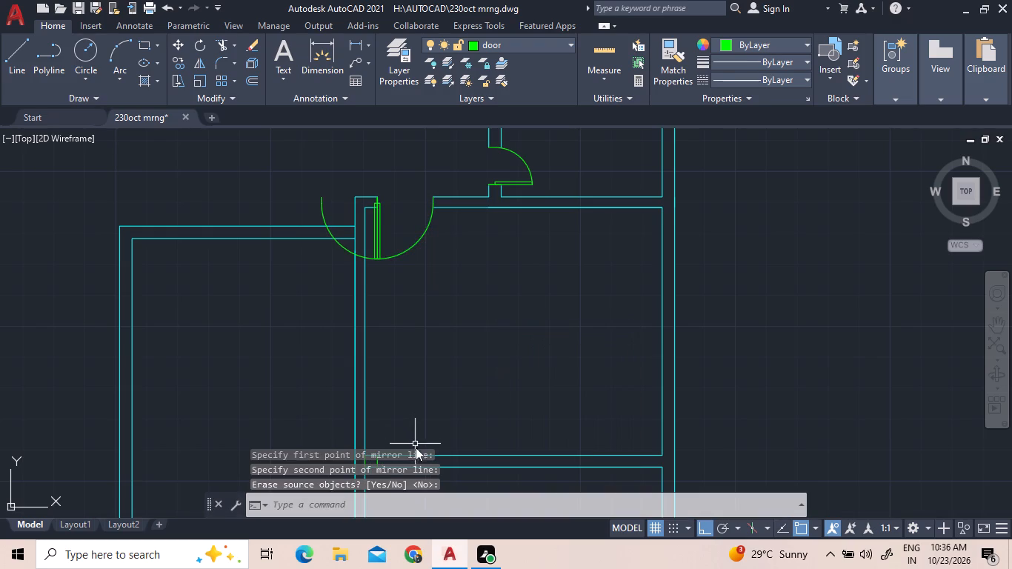
Move the mirrored door about 3.3 units straight south to the west end of the partition wall between the eastern rooms.
{"action": "left_click", "coordinate": [367, 256]}
{"action": "right_click", "coordinate": [424, 311]}
{"action": "double_click", "coordinate": [485, 292]}
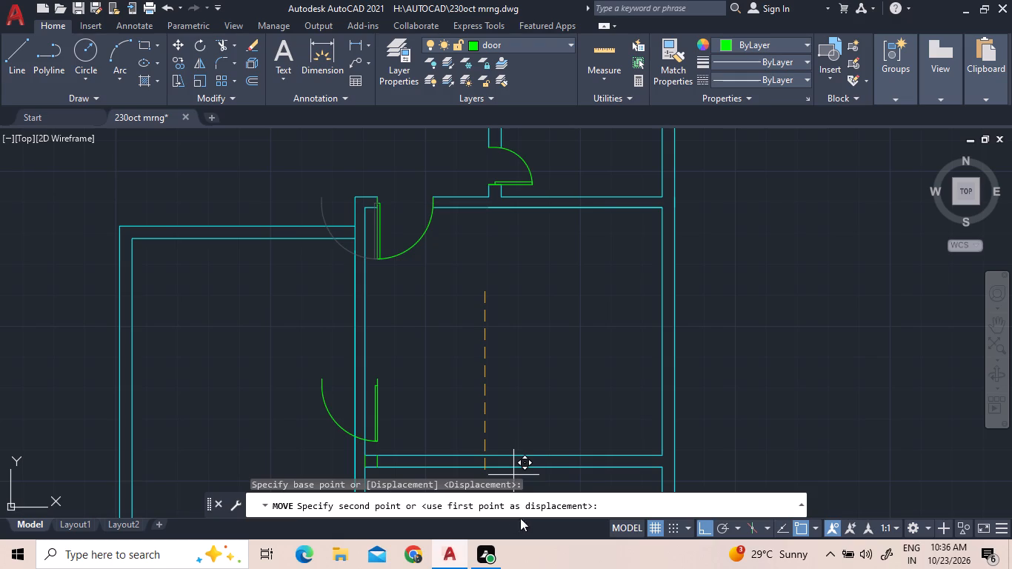
{"action": "scroll", "coordinate": [505, 422], "scroll_direction": "down", "scroll_amount": 2}
{"action": "scroll", "coordinate": [499, 436], "scroll_direction": "up", "scroll_amount": 2}
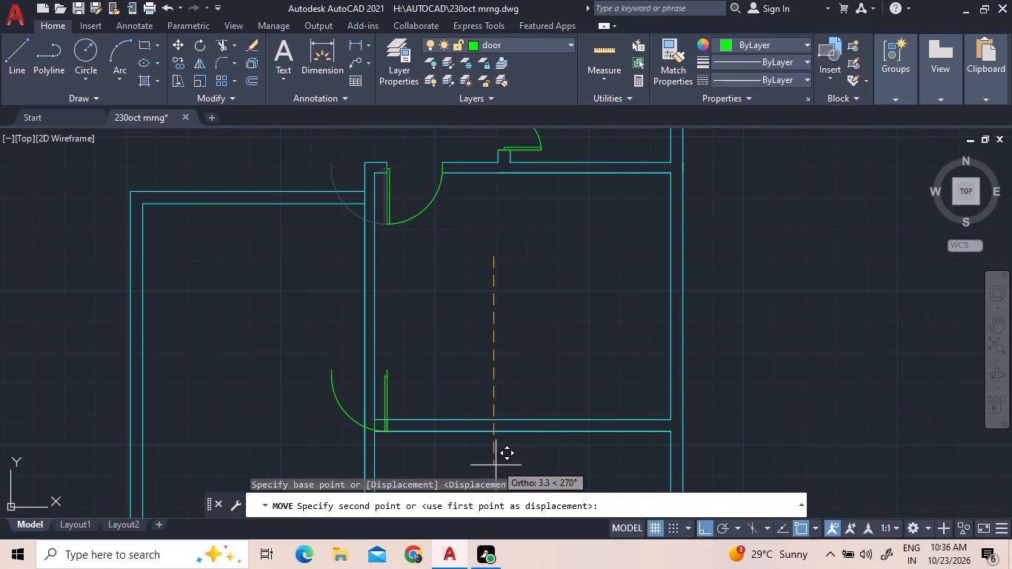
{"action": "left_click", "coordinate": [496, 465]}
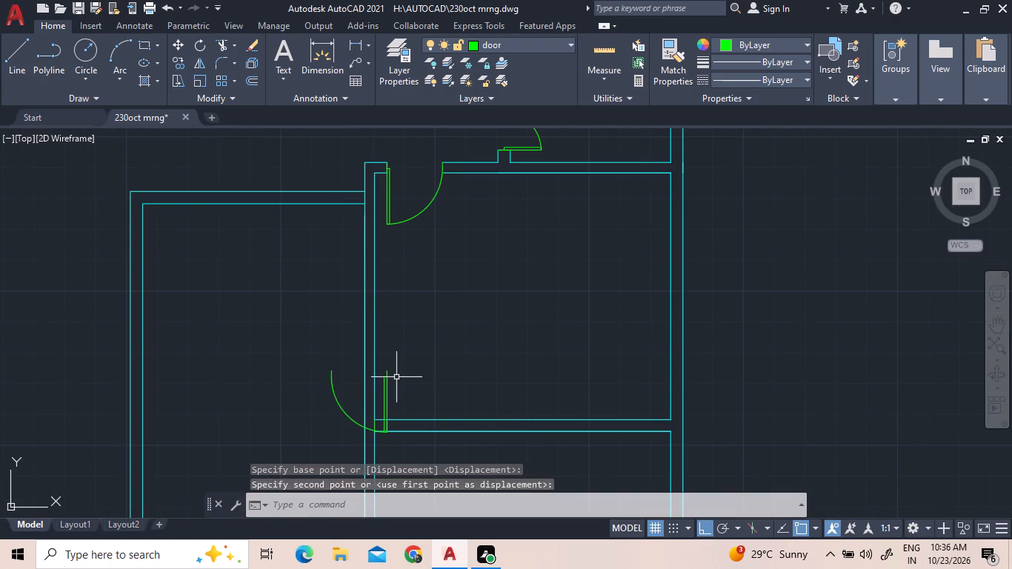
Flip the door at the partition wall's west end so it hinges on its west side and swings north.
{"action": "left_click", "coordinate": [384, 379]}
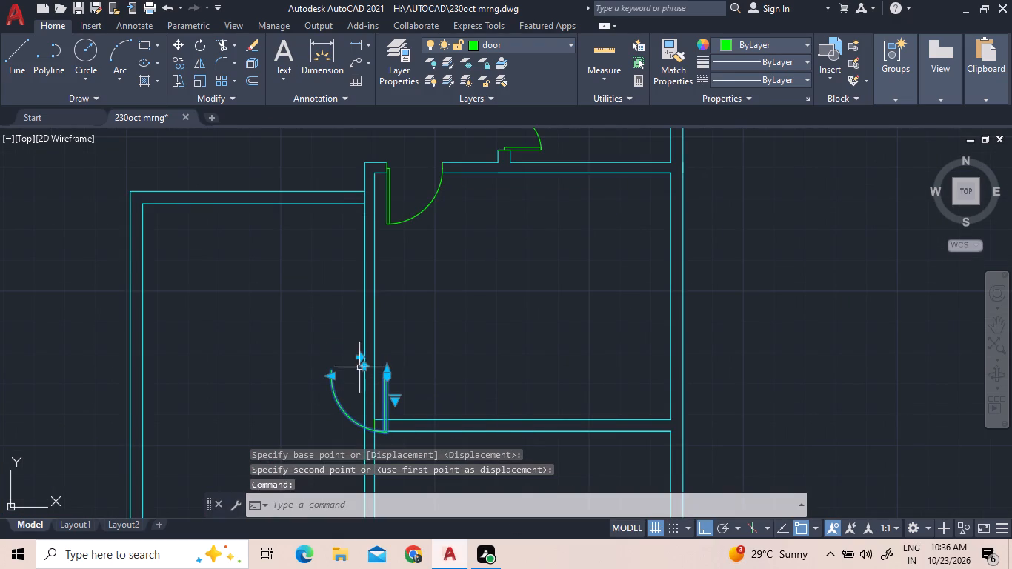
{"action": "left_click", "coordinate": [359, 361]}
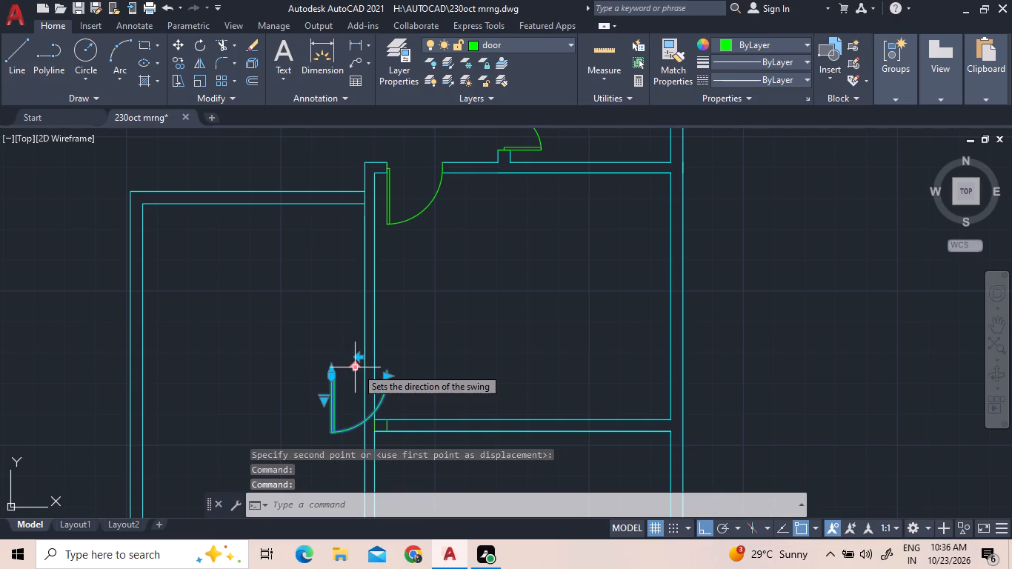
{"action": "left_click", "coordinate": [356, 367]}
Move the flipped door by its southwest end onto the south end of the offset door line in the partition wall.
{"action": "right_click", "coordinate": [338, 393]}
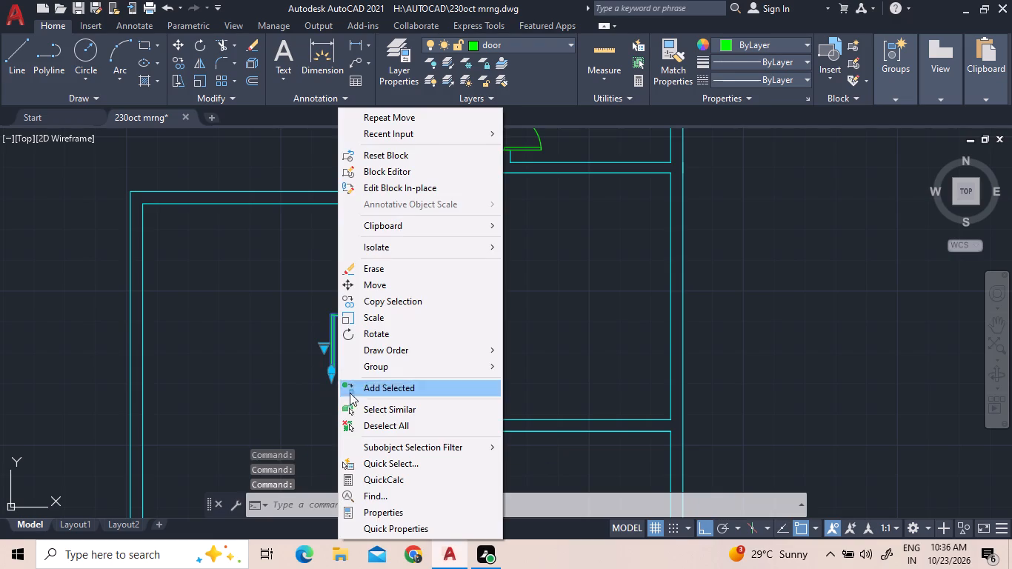
{"action": "left_click", "coordinate": [354, 289]}
{"action": "scroll", "coordinate": [356, 352], "scroll_direction": "up", "scroll_amount": 3}
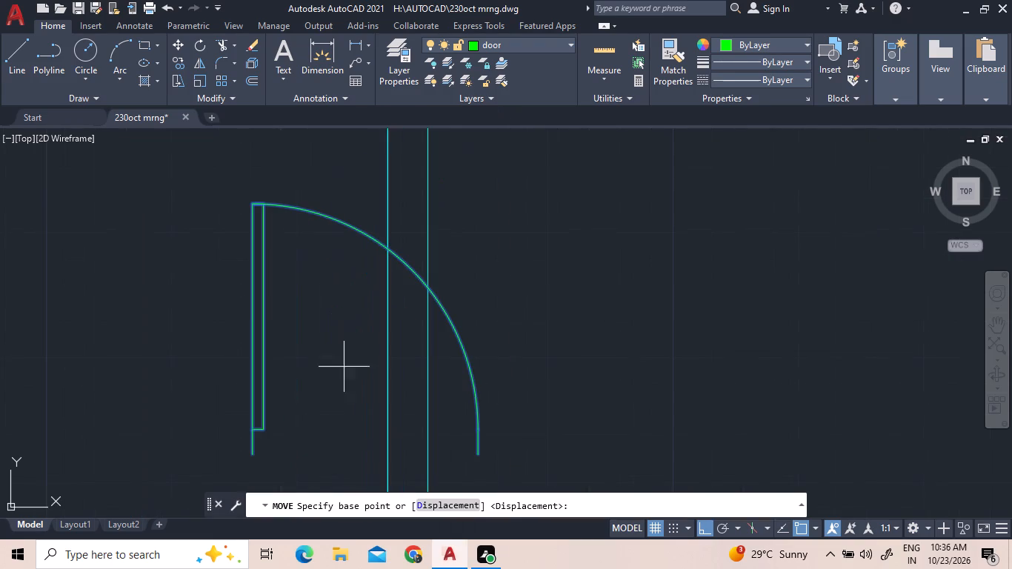
{"action": "left_click", "coordinate": [248, 453]}
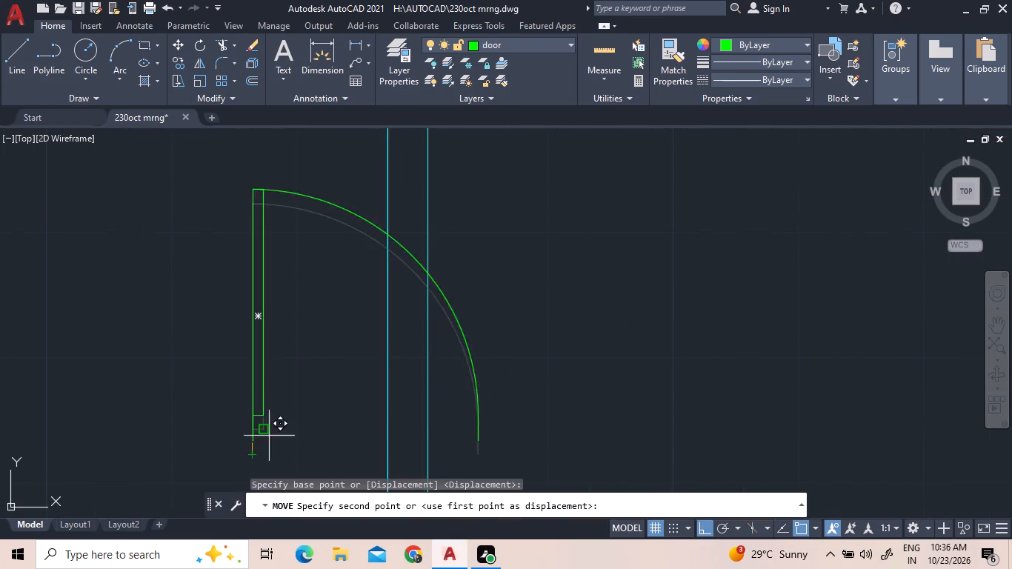
{"action": "scroll", "coordinate": [456, 339], "scroll_direction": "down", "scroll_amount": 3}
{"action": "scroll", "coordinate": [456, 405], "scroll_direction": "up", "scroll_amount": 3}
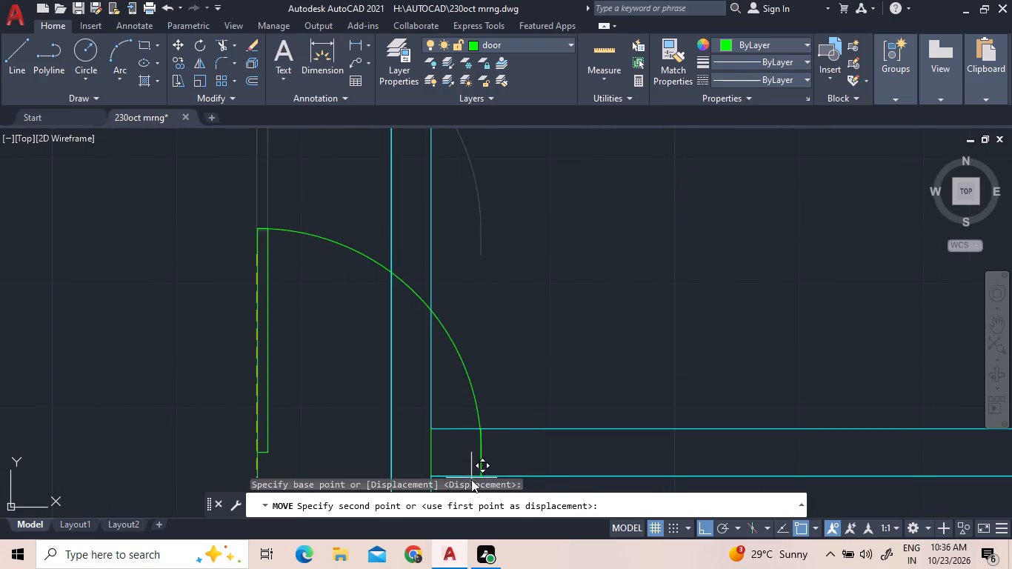
{"action": "scroll", "coordinate": [504, 359], "scroll_direction": "down", "scroll_amount": 1}
{"action": "scroll", "coordinate": [500, 452], "scroll_direction": "up", "scroll_amount": 4}
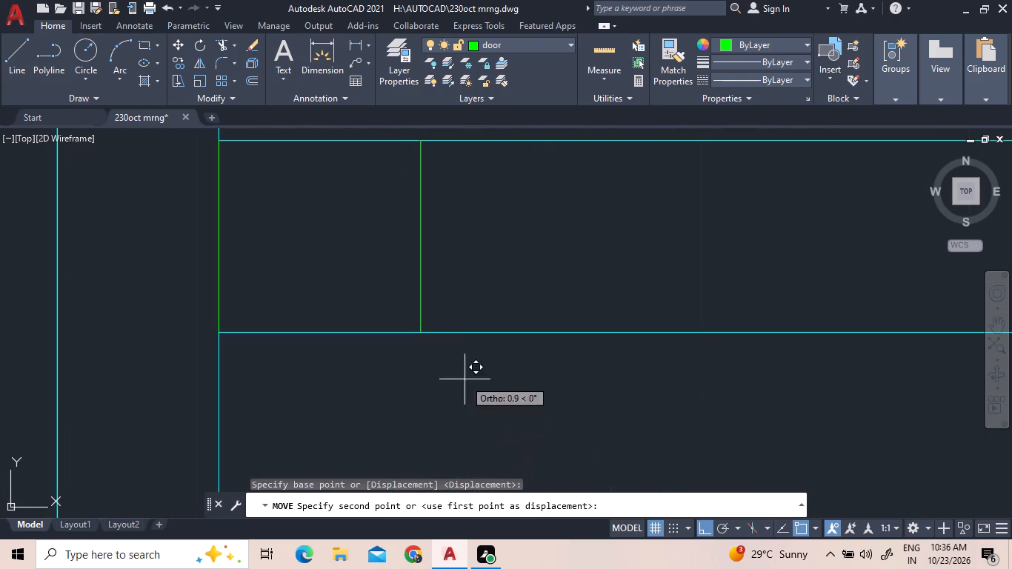
{"action": "left_click", "coordinate": [422, 329]}
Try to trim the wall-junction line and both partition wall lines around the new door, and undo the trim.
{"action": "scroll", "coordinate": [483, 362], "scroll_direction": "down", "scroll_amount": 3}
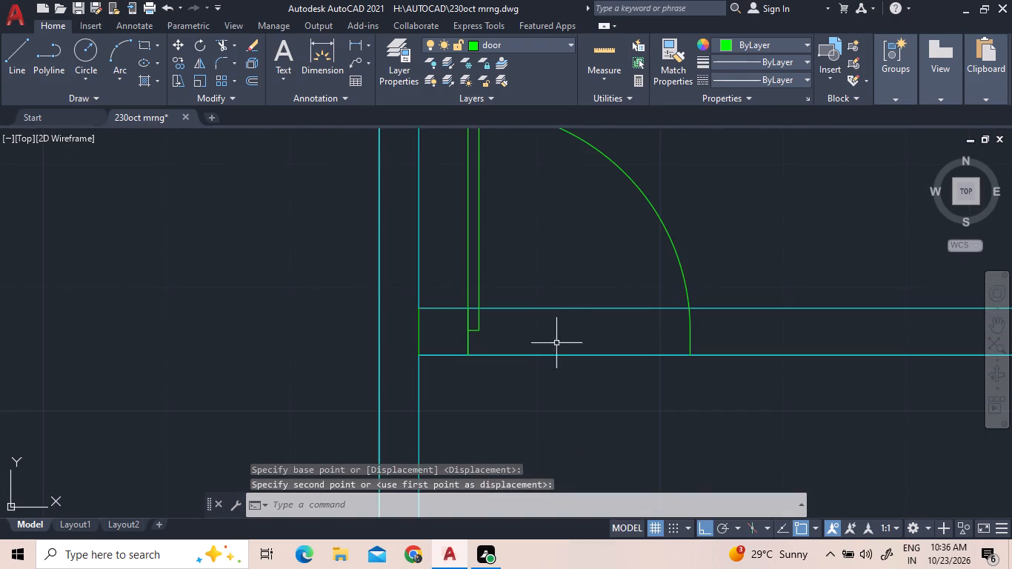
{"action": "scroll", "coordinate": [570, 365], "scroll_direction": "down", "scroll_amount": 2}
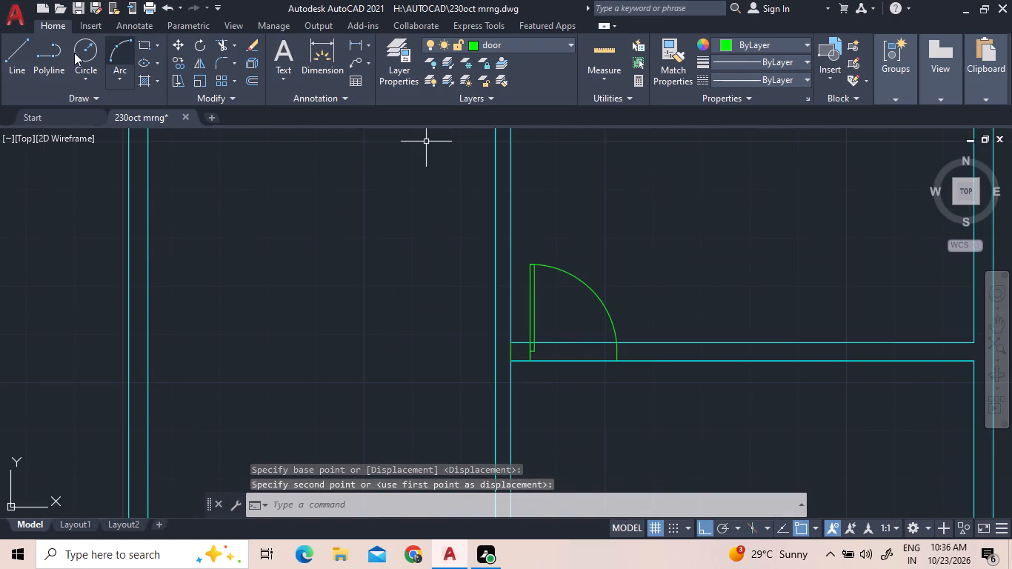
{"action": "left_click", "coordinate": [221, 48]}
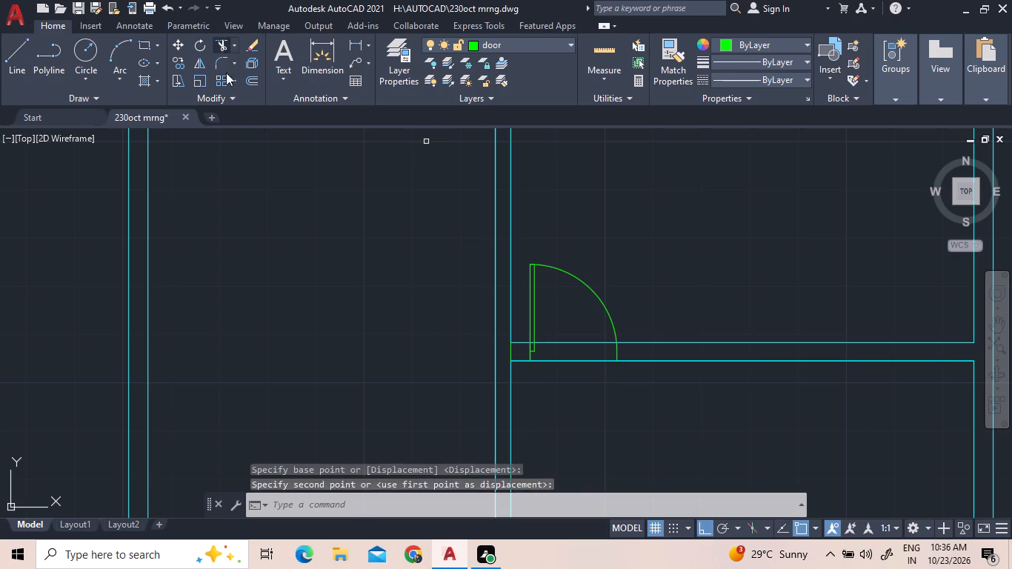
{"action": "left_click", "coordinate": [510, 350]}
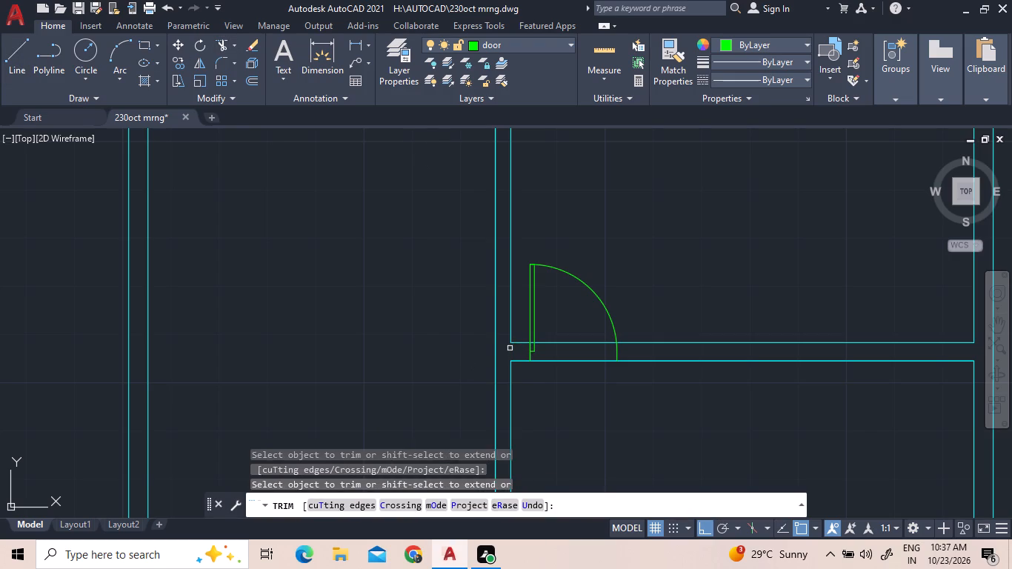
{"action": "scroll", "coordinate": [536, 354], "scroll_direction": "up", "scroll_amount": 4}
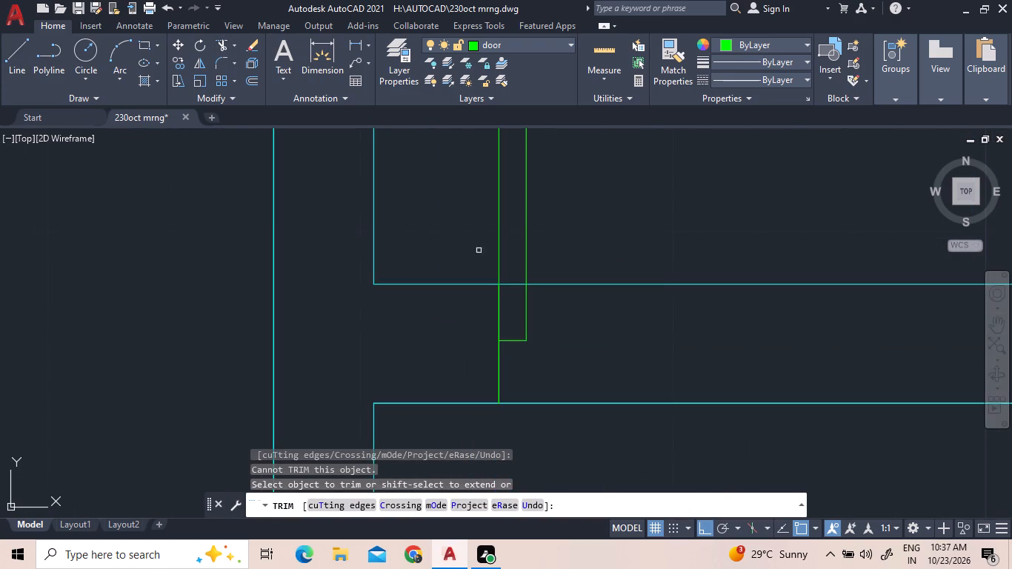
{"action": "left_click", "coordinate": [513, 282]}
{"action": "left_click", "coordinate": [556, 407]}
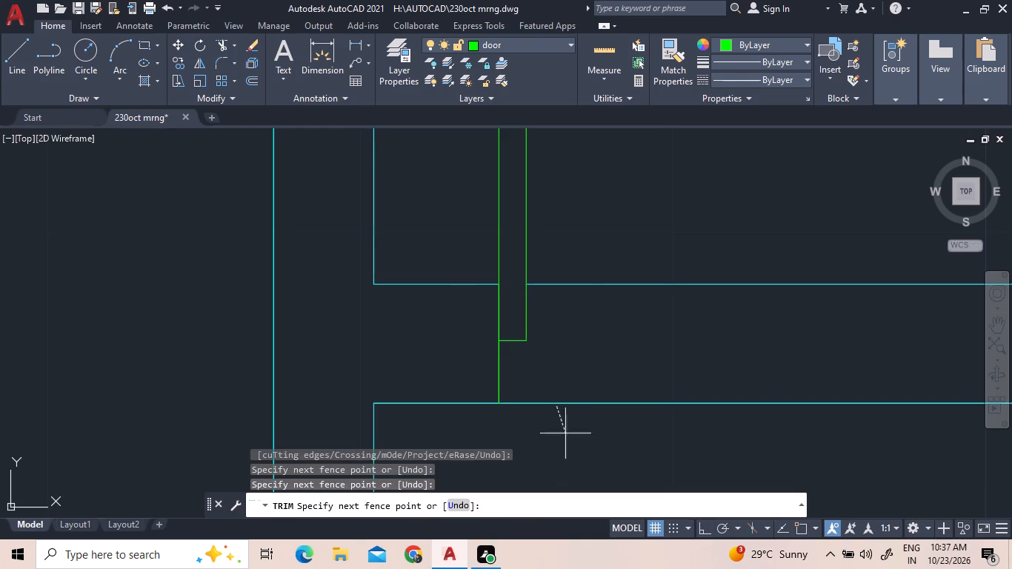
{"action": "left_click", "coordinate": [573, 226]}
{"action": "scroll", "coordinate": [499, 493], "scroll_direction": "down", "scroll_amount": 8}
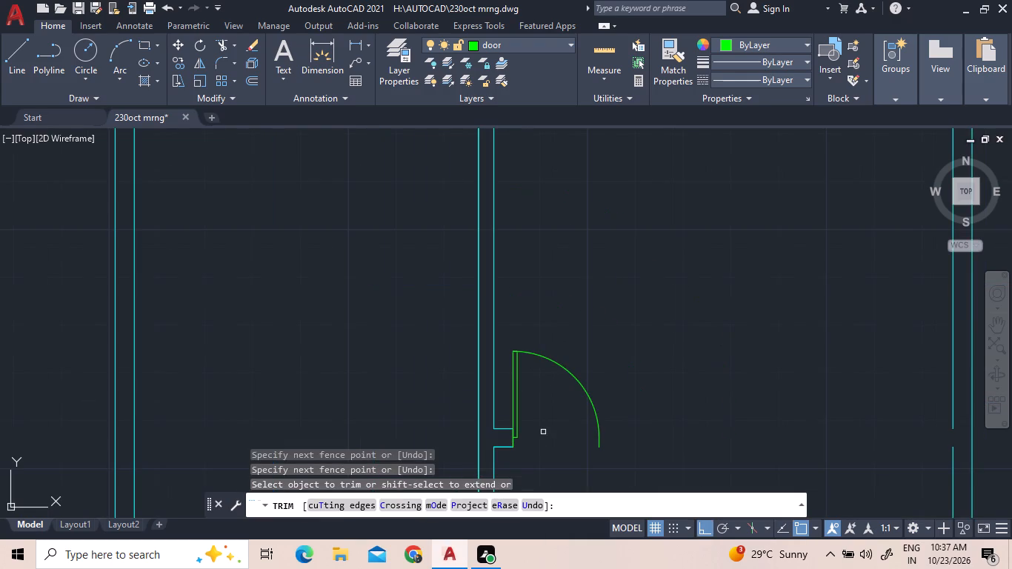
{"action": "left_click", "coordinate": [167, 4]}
Trim both partition wall lines between the door's jambs, including the short piece behind the door leaf, to open the doorway.
{"action": "scroll", "coordinate": [702, 307], "scroll_direction": "down", "scroll_amount": 3}
{"action": "scroll", "coordinate": [789, 316], "scroll_direction": "up", "scroll_amount": 2}
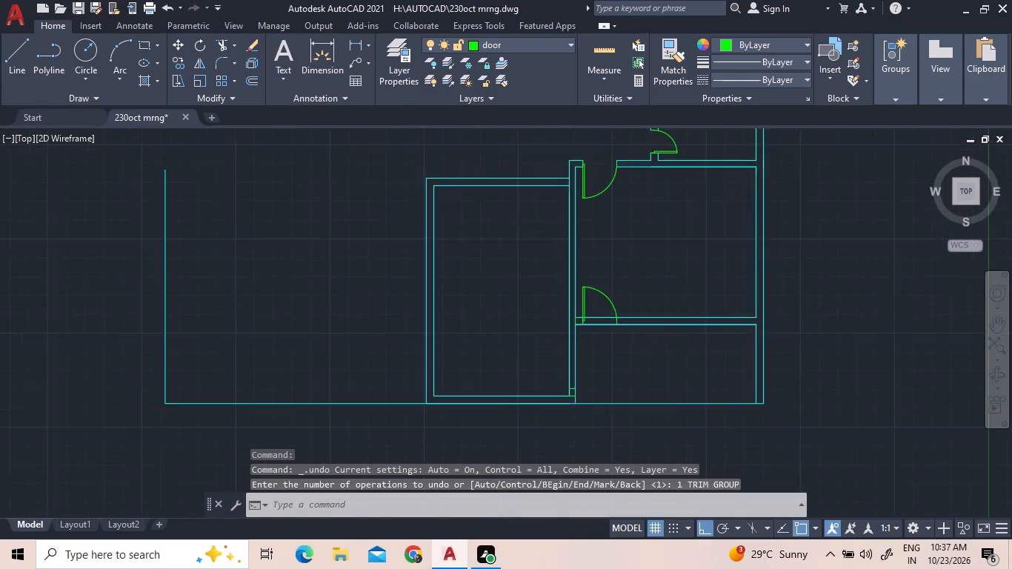
{"action": "left_click", "coordinate": [217, 46]}
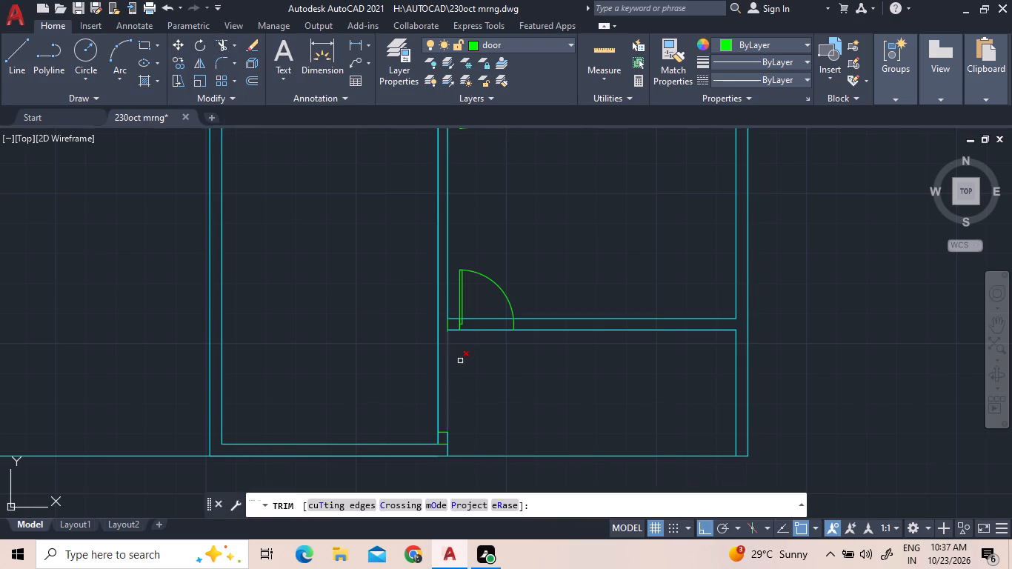
{"action": "left_click", "coordinate": [485, 330]}
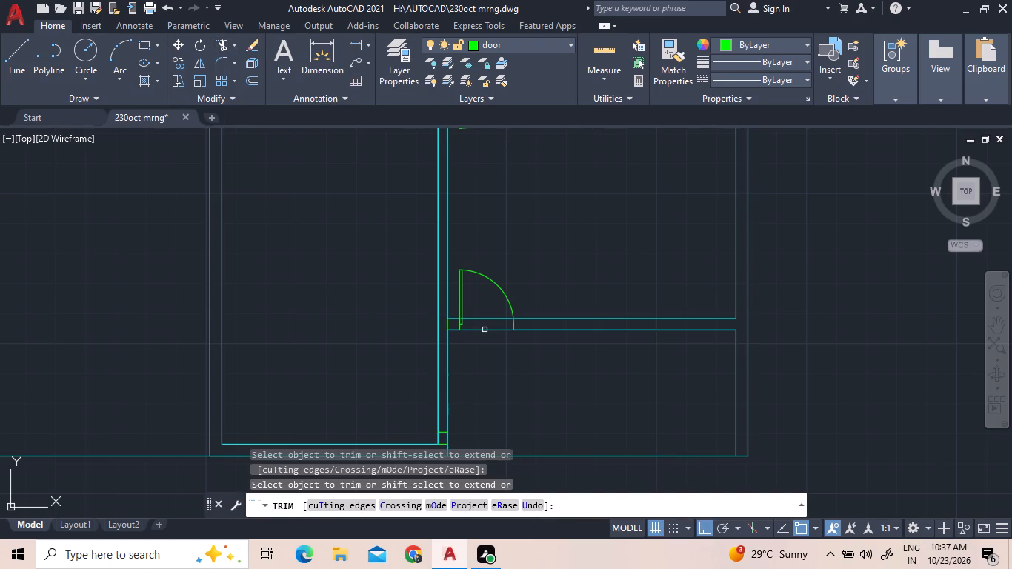
{"action": "left_click", "coordinate": [485, 330]}
{"action": "left_click", "coordinate": [485, 330]}
{"action": "left_click", "coordinate": [487, 319]}
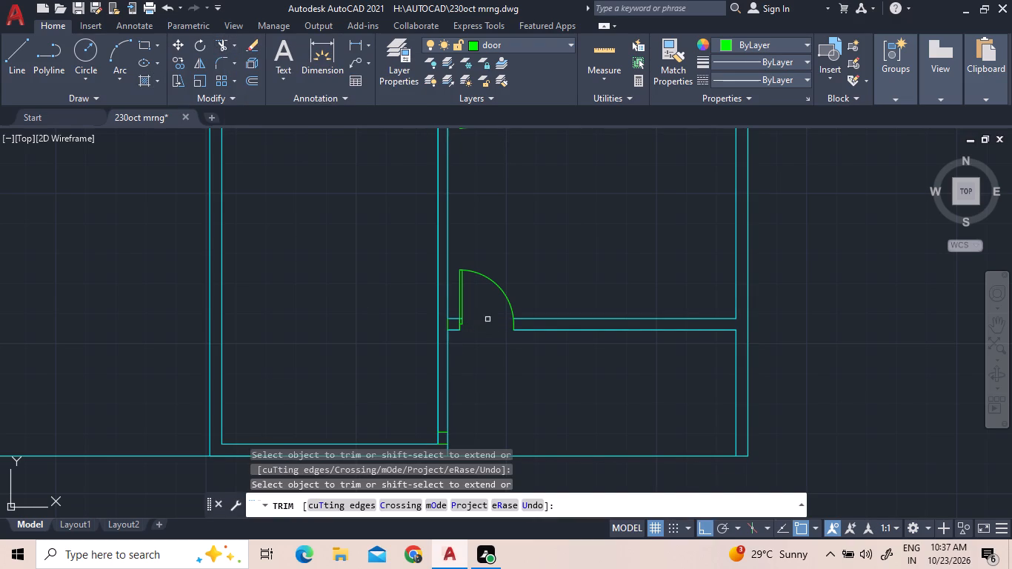
{"action": "scroll", "coordinate": [467, 320], "scroll_direction": "up", "scroll_amount": 3}
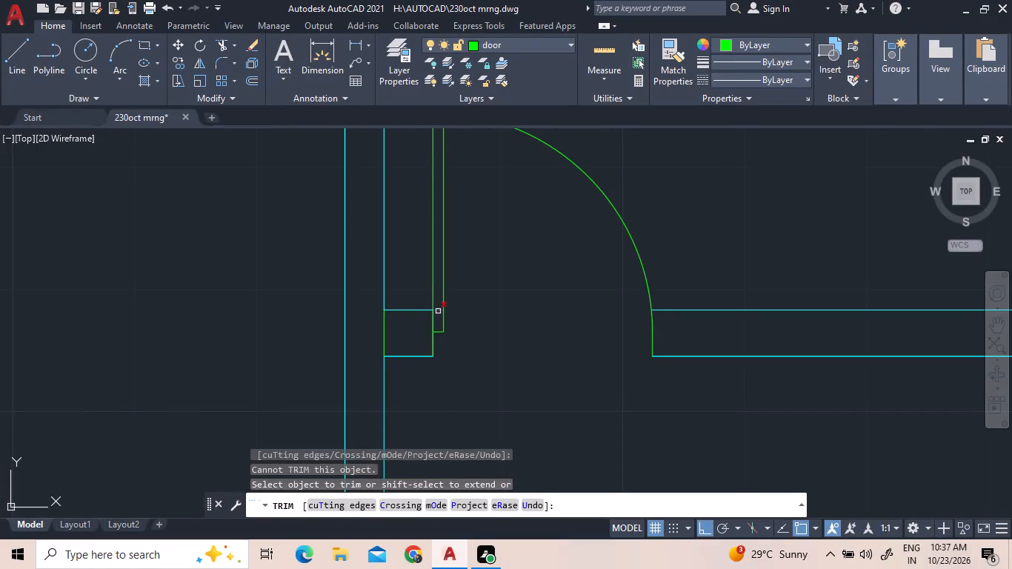
{"action": "left_click", "coordinate": [438, 311]}
{"action": "scroll", "coordinate": [487, 325], "scroll_direction": "down", "scroll_amount": 3}
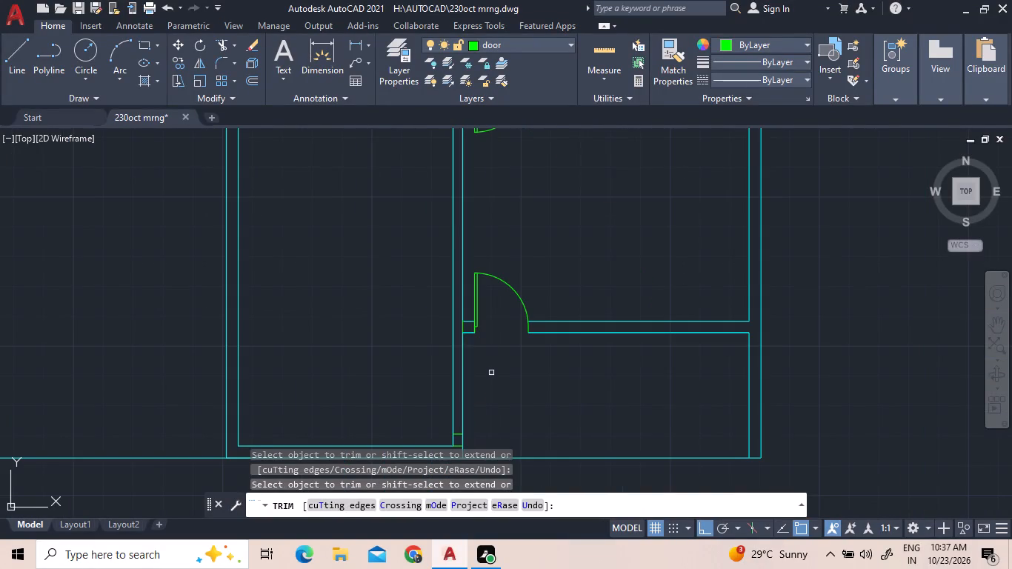
{"action": "scroll", "coordinate": [491, 373], "scroll_direction": "down", "scroll_amount": 1}
{"action": "right_click", "coordinate": [491, 373]}
{"action": "left_click", "coordinate": [535, 164]}
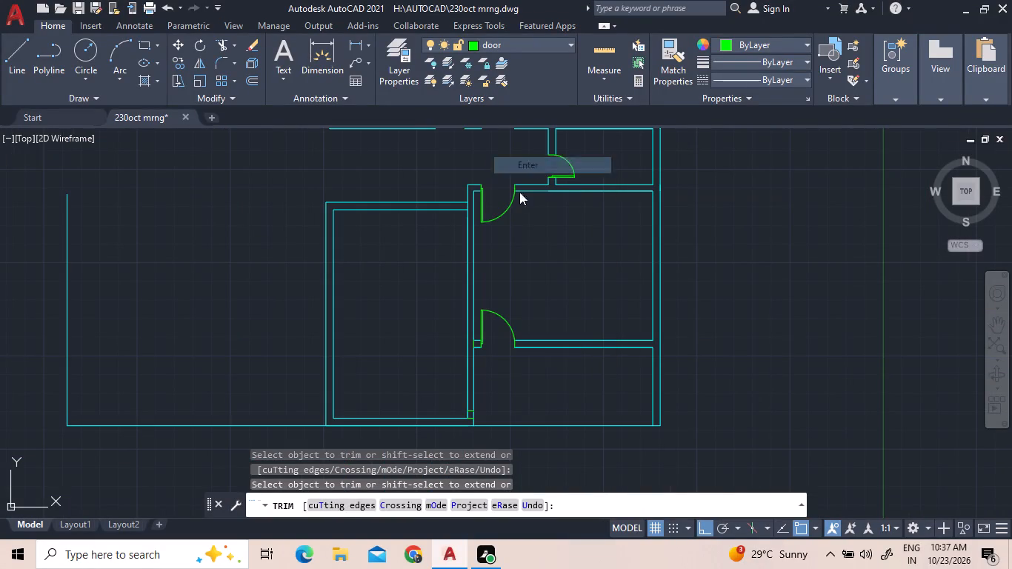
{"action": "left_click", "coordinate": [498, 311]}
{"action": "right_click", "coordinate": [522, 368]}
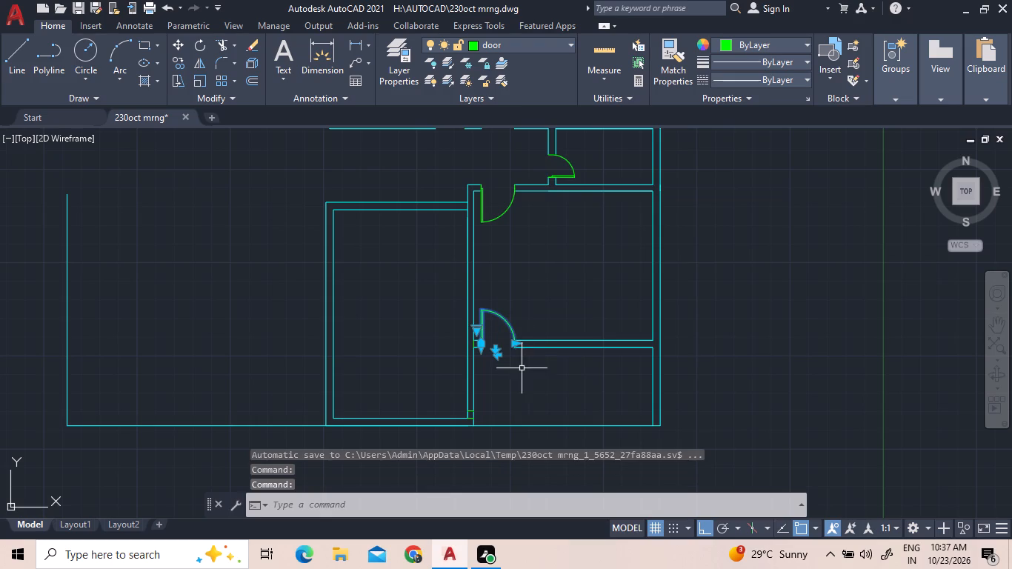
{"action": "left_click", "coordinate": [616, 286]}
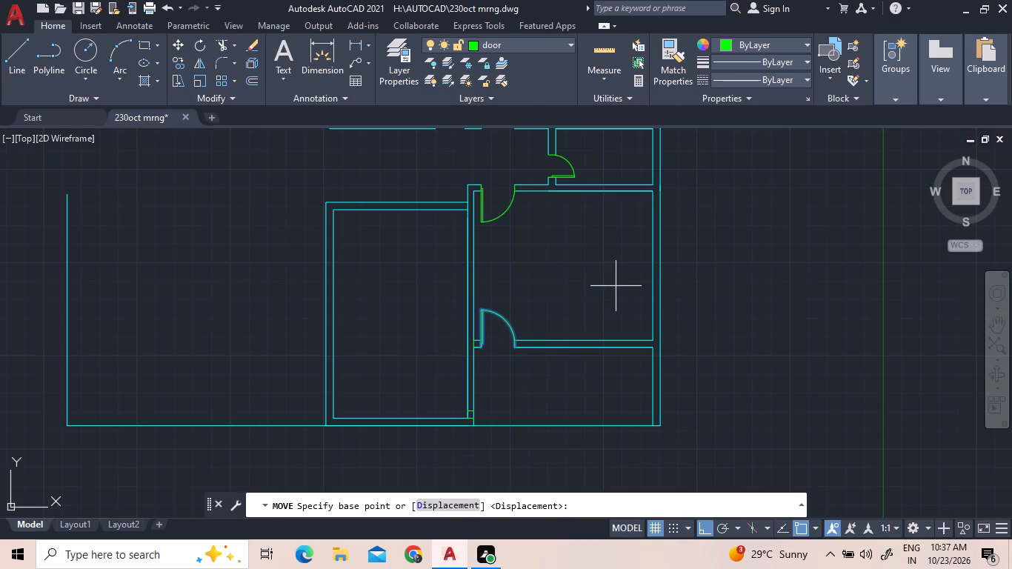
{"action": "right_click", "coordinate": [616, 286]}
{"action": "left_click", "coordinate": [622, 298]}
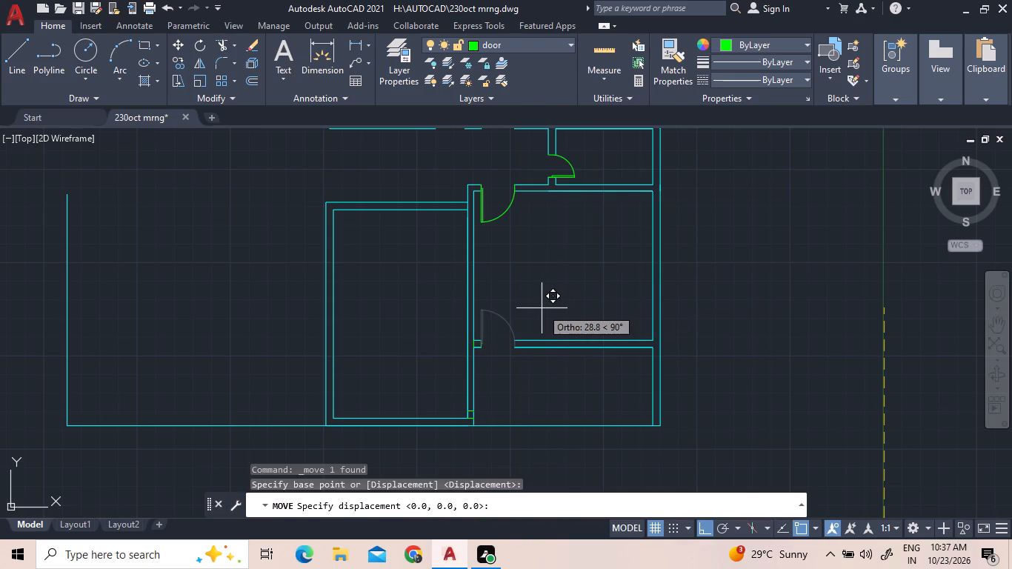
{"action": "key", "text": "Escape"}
Copy the partition wall door about 1.8 units straight south into the bottom eastern room.
{"action": "left_click", "coordinate": [491, 311]}
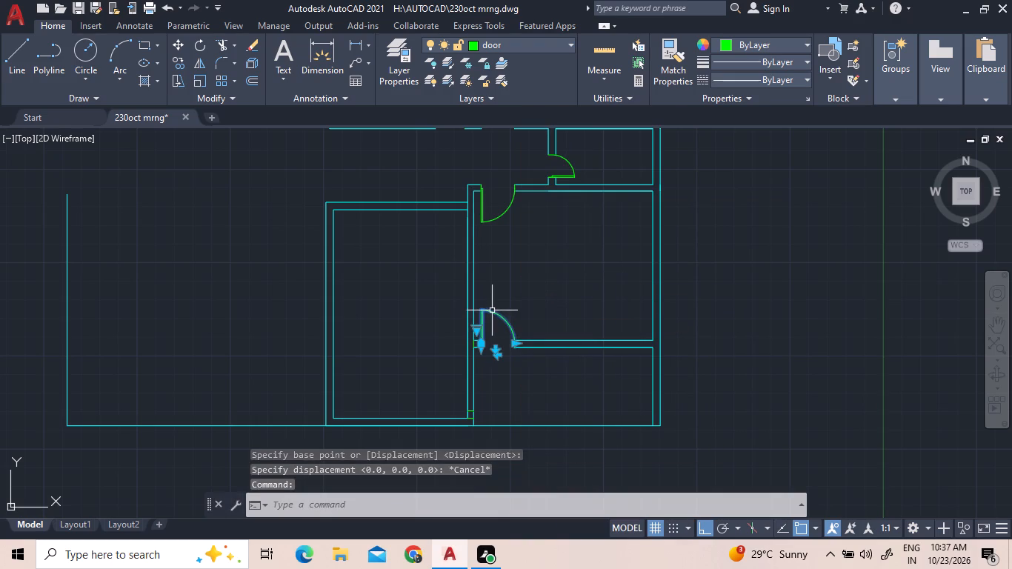
{"action": "right_click", "coordinate": [493, 310]}
{"action": "left_click", "coordinate": [522, 305]}
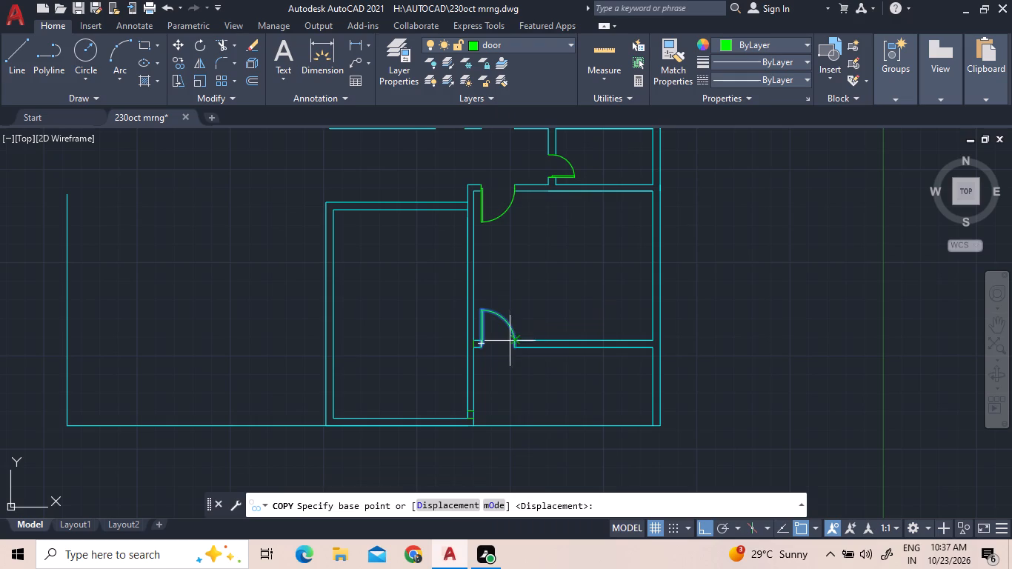
{"action": "left_click", "coordinate": [510, 343]}
{"action": "left_click", "coordinate": [502, 413]}
{"action": "key", "text": "Escape"}
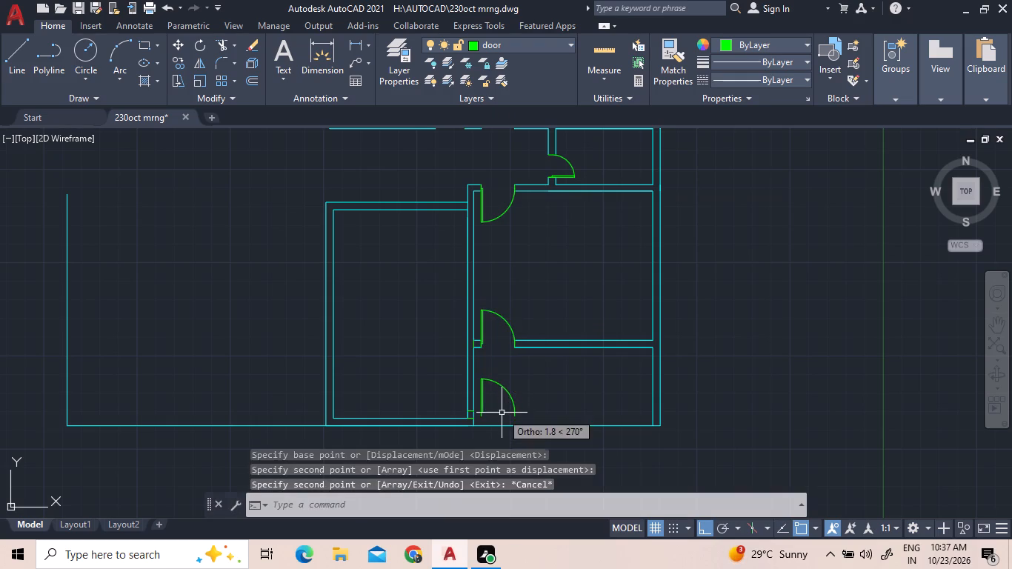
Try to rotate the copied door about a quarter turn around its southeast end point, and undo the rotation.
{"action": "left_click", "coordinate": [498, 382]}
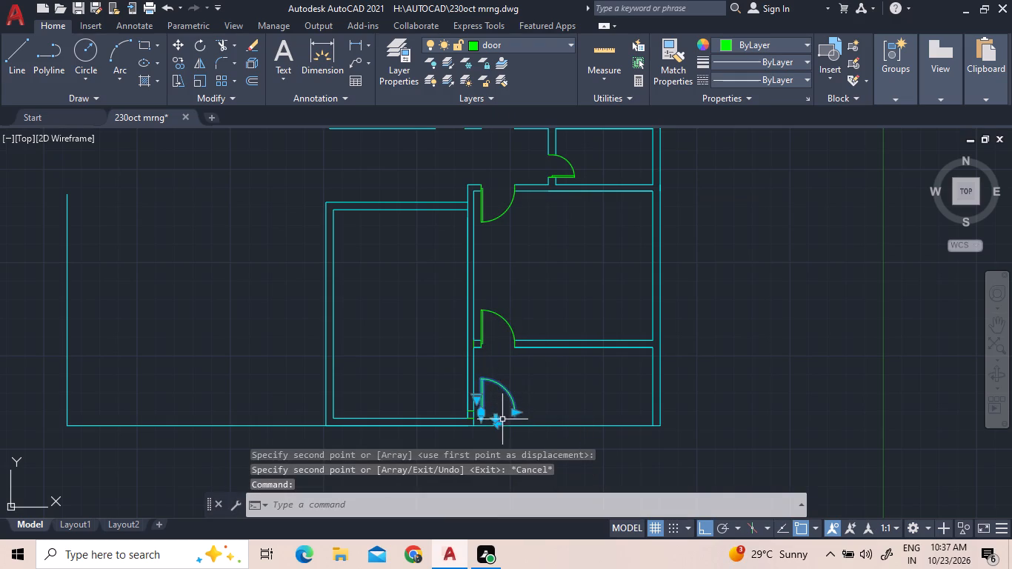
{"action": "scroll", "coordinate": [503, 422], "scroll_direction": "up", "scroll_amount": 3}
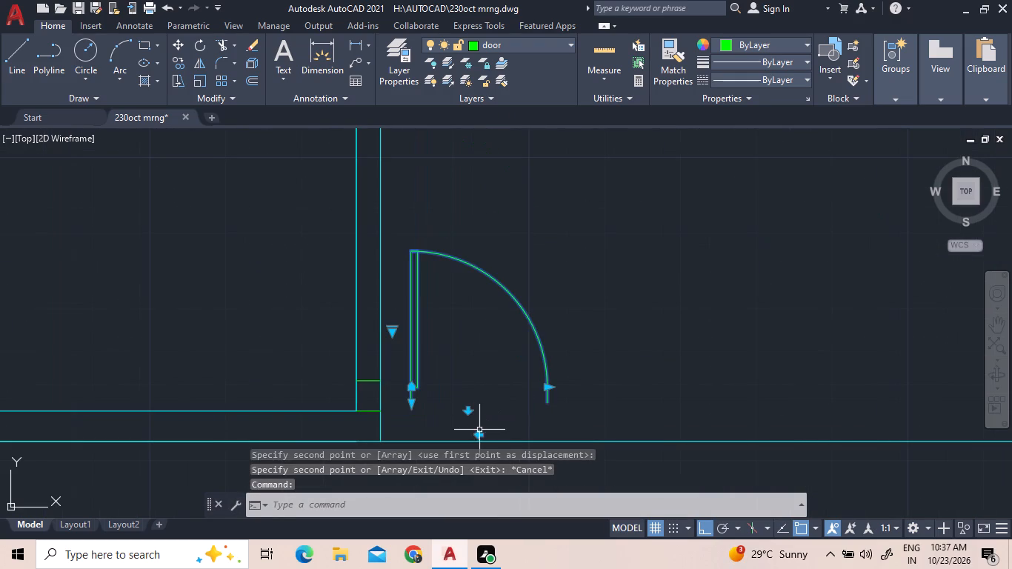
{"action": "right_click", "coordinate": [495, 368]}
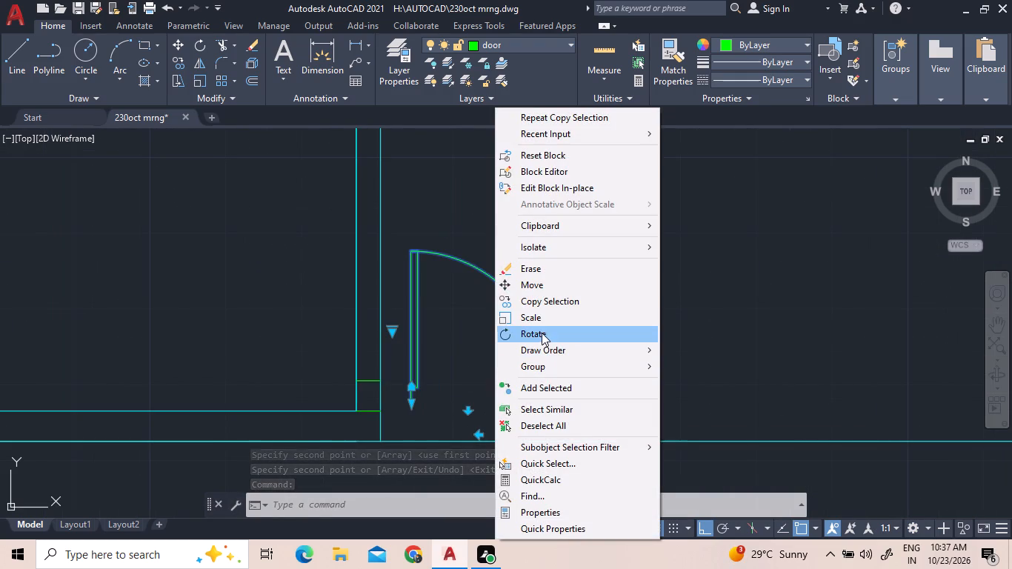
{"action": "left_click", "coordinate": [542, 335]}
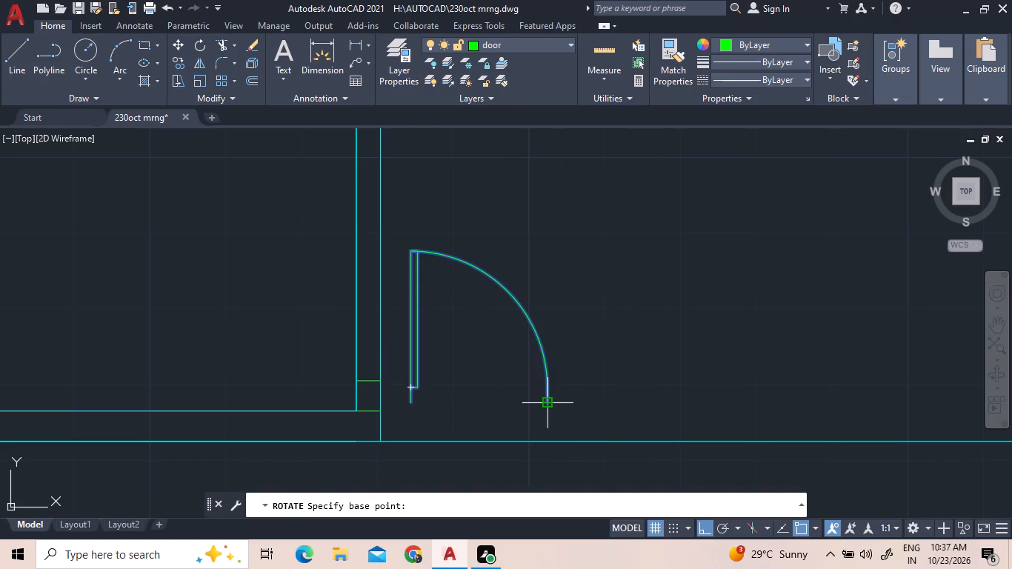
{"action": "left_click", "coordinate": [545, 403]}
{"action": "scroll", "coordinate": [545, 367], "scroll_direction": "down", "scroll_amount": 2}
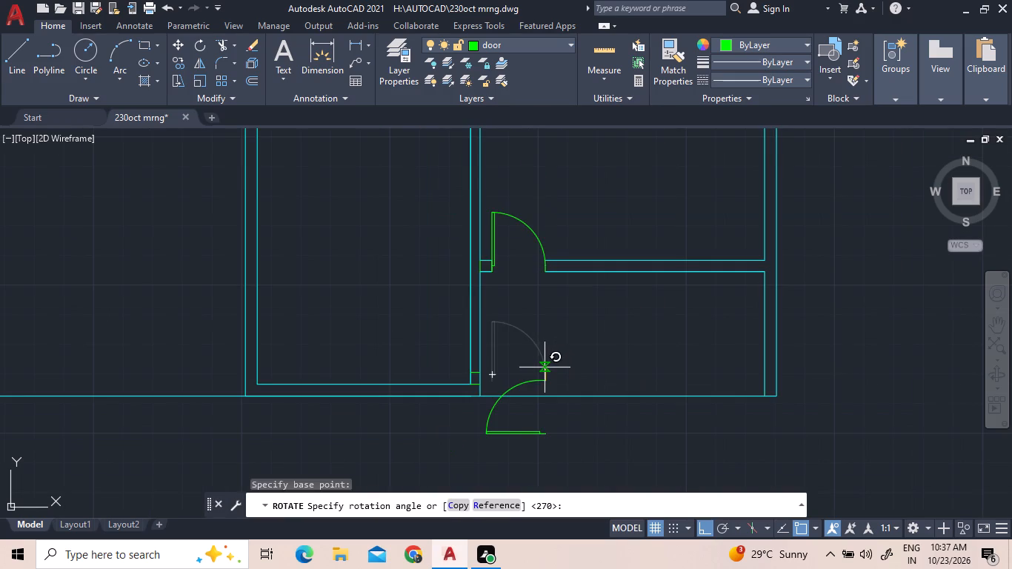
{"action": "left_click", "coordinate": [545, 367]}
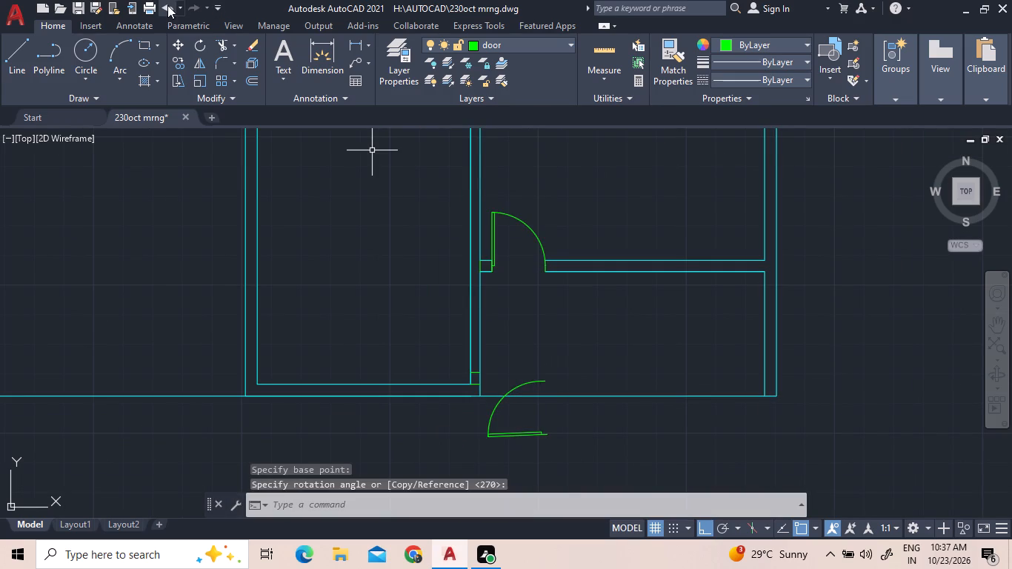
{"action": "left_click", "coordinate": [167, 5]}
Rotate the copied door 90° around its southeast end point so it swings west.
{"action": "left_click", "coordinate": [448, 279]}
{"action": "left_click", "coordinate": [397, 223]}
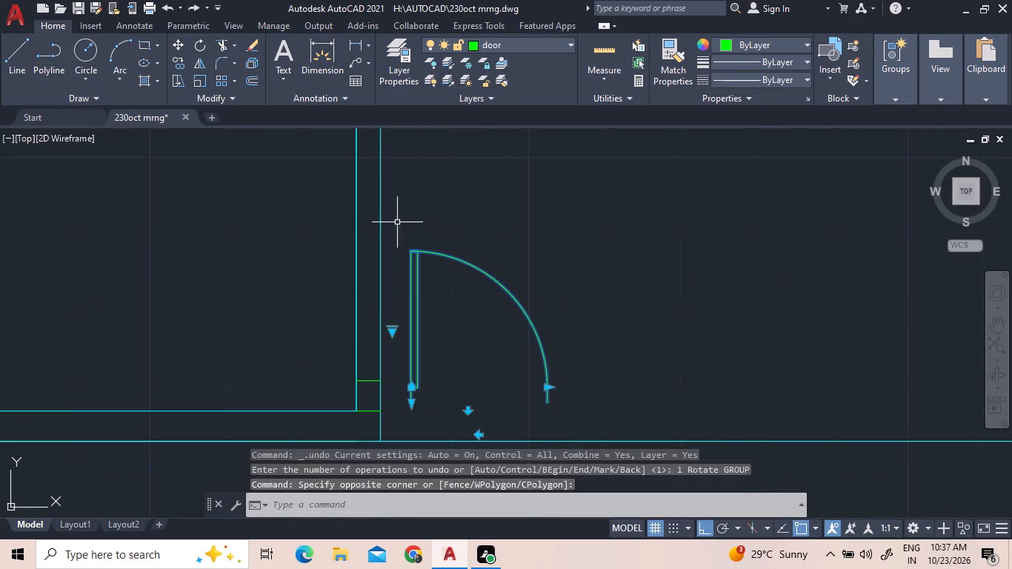
{"action": "right_click", "coordinate": [397, 222]}
{"action": "left_click", "coordinate": [488, 330]}
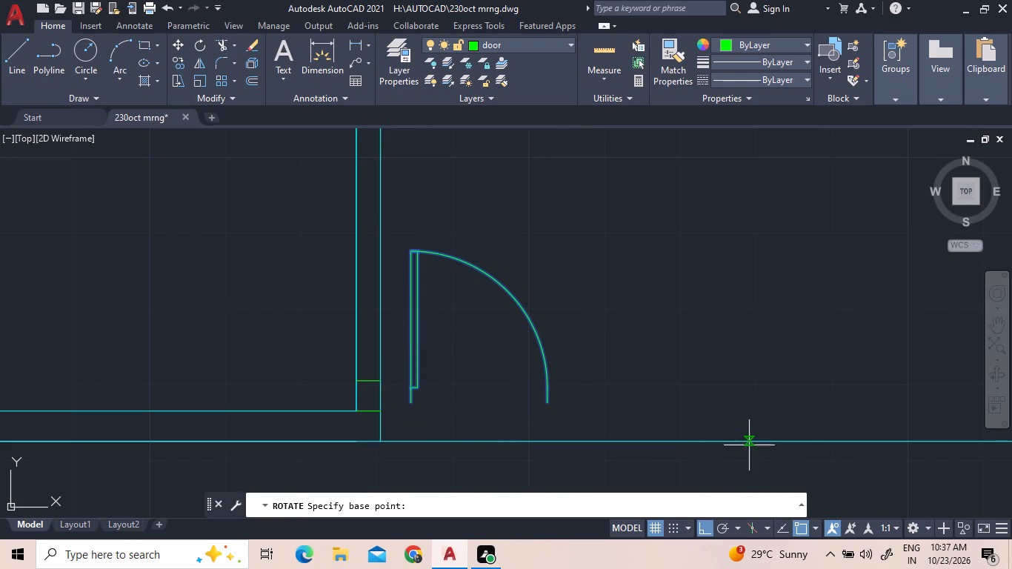
{"action": "left_click", "coordinate": [545, 402]}
{"action": "scroll", "coordinate": [549, 311], "scroll_direction": "down", "scroll_amount": 4}
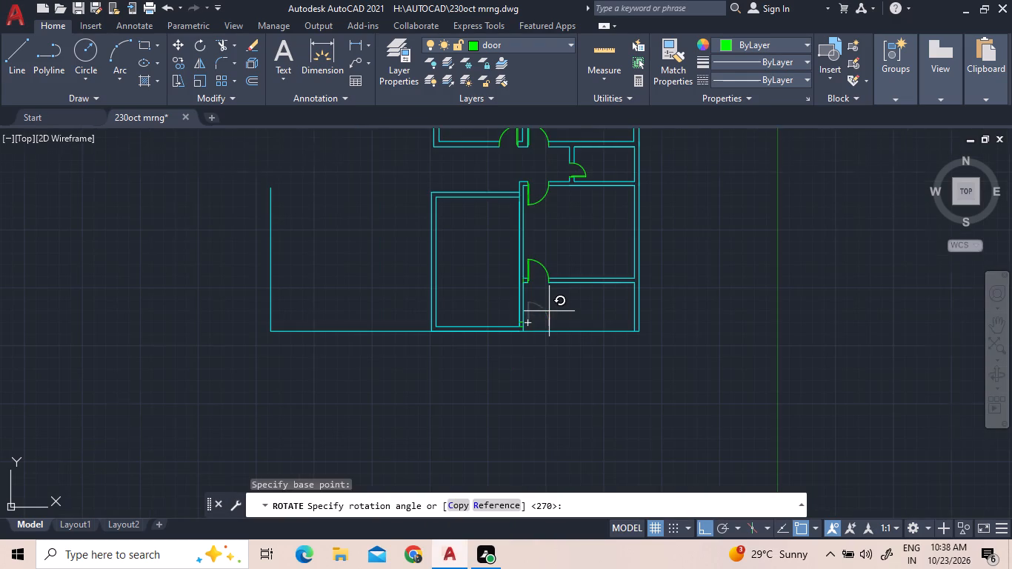
{"action": "scroll", "coordinate": [554, 305], "scroll_direction": "up", "scroll_amount": 3}
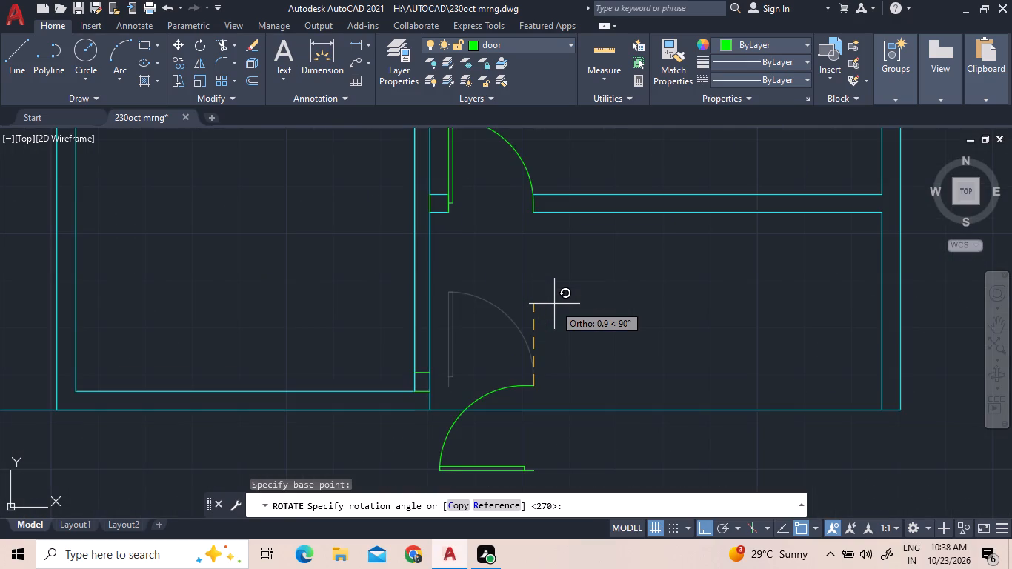
{"action": "left_click", "coordinate": [554, 304]}
Move the rotated door by its leaf-side end point onto the east end of the upper jamb line in the wall between the southwest and bottom eastern rooms.
{"action": "left_click", "coordinate": [479, 438]}
{"action": "left_click", "coordinate": [395, 431]}
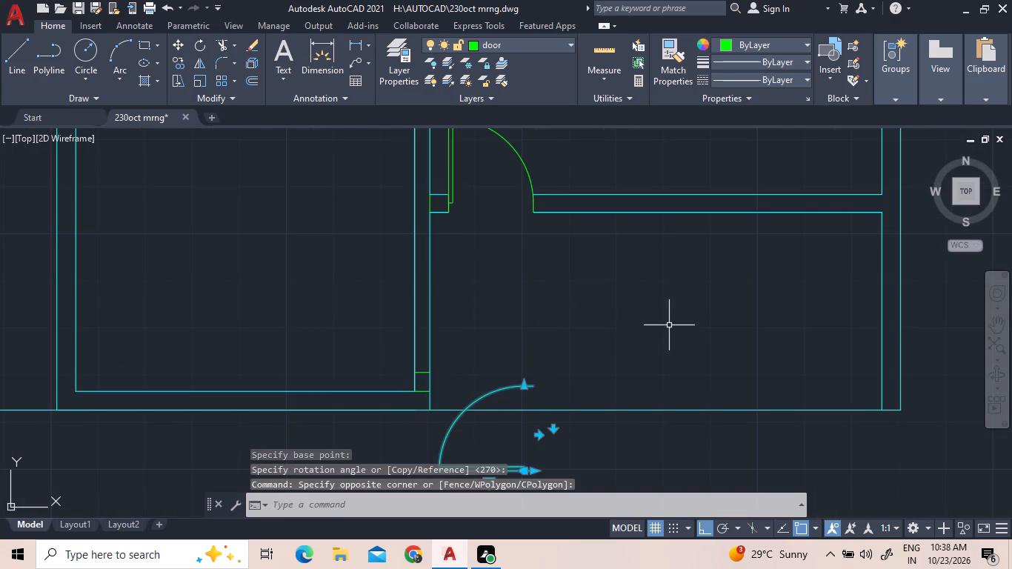
{"action": "right_click", "coordinate": [669, 323]}
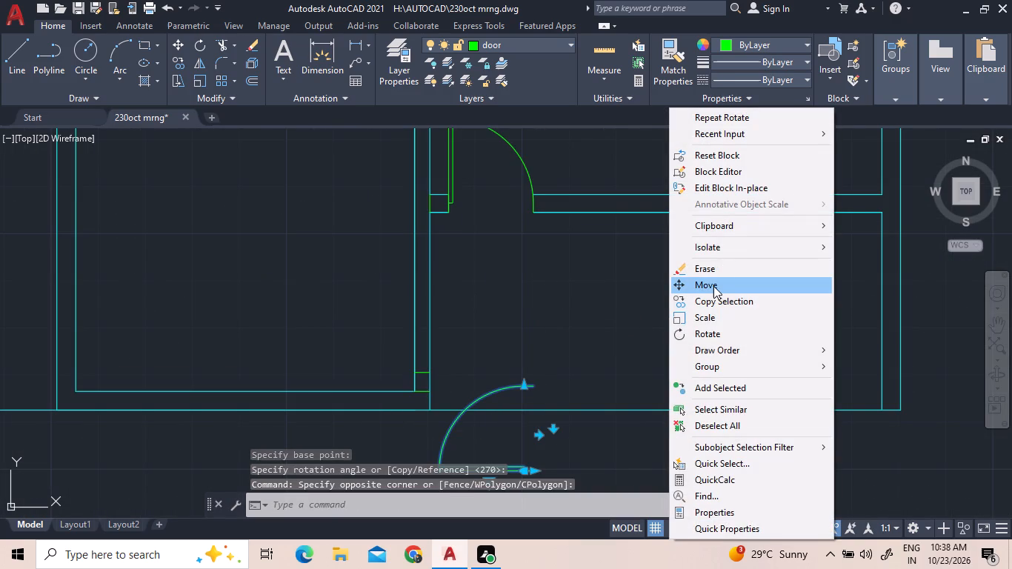
{"action": "left_click", "coordinate": [713, 286]}
{"action": "scroll", "coordinate": [716, 285], "scroll_direction": "down", "scroll_amount": 2}
{"action": "scroll", "coordinate": [656, 354], "scroll_direction": "up", "scroll_amount": 5}
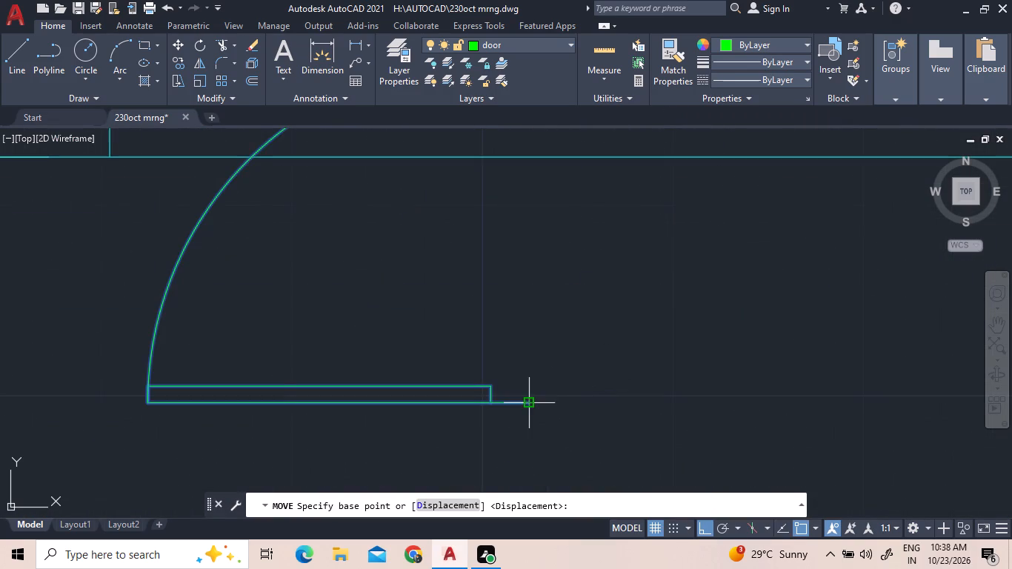
{"action": "left_click", "coordinate": [527, 401]}
{"action": "scroll", "coordinate": [527, 401], "scroll_direction": "down", "scroll_amount": 4}
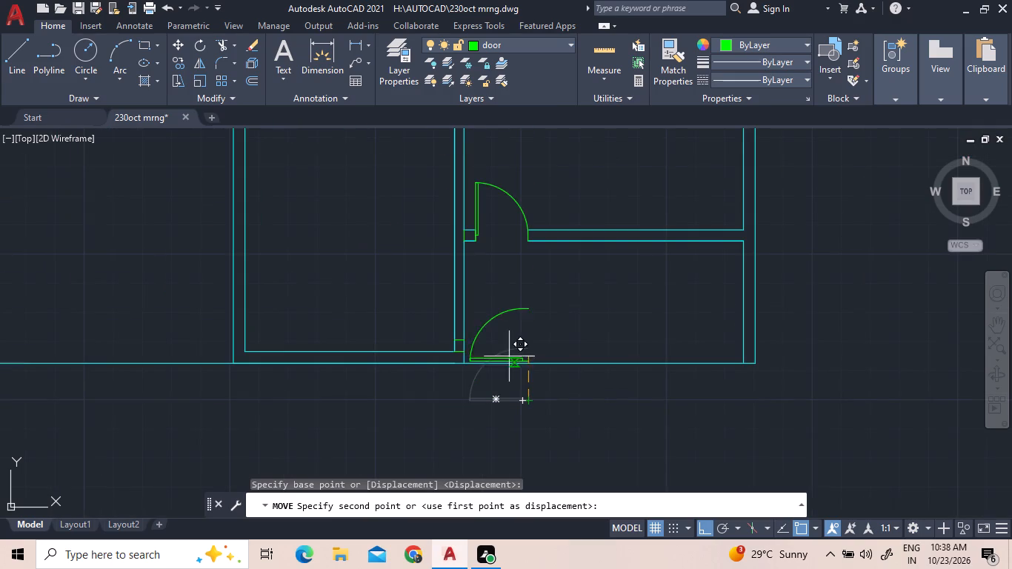
{"action": "scroll", "coordinate": [456, 341], "scroll_direction": "up", "scroll_amount": 5}
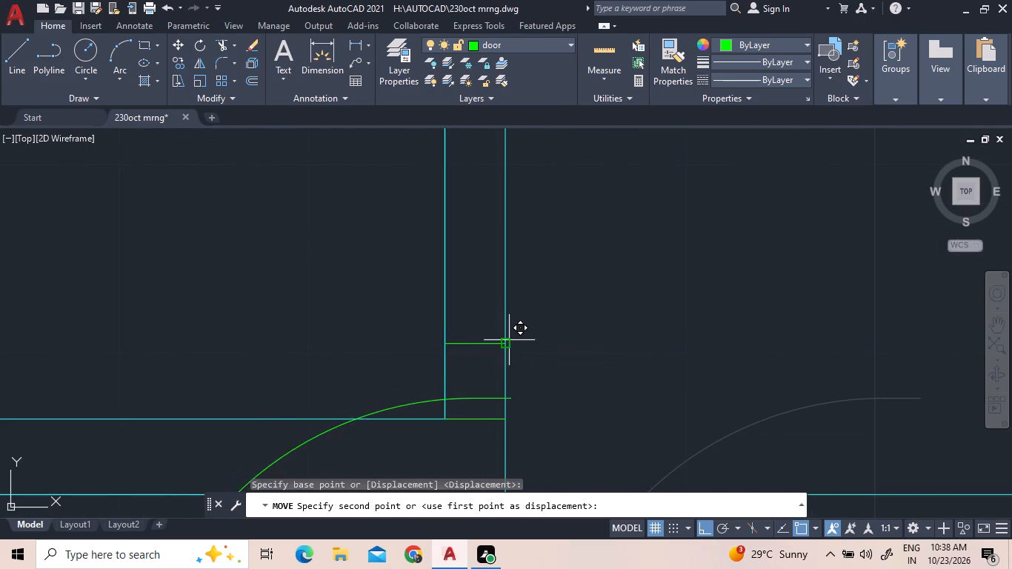
{"action": "left_click", "coordinate": [507, 340]}
Trim both wall lines between the new door's jambs, including the short piece behind the door leaf, to open the doorway.
{"action": "scroll", "coordinate": [615, 312], "scroll_direction": "down", "scroll_amount": 2}
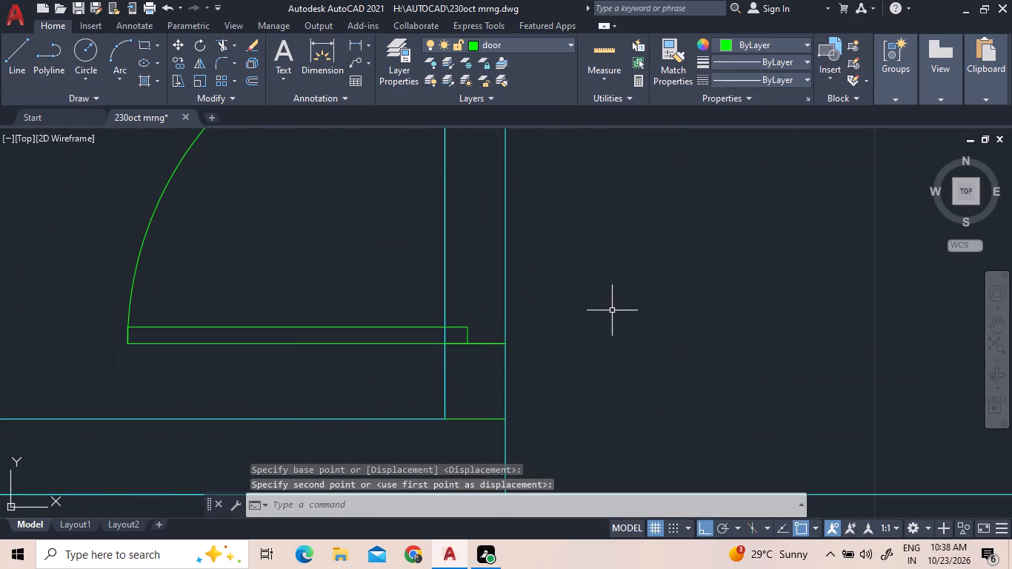
{"action": "scroll", "coordinate": [615, 315], "scroll_direction": "down", "scroll_amount": 2}
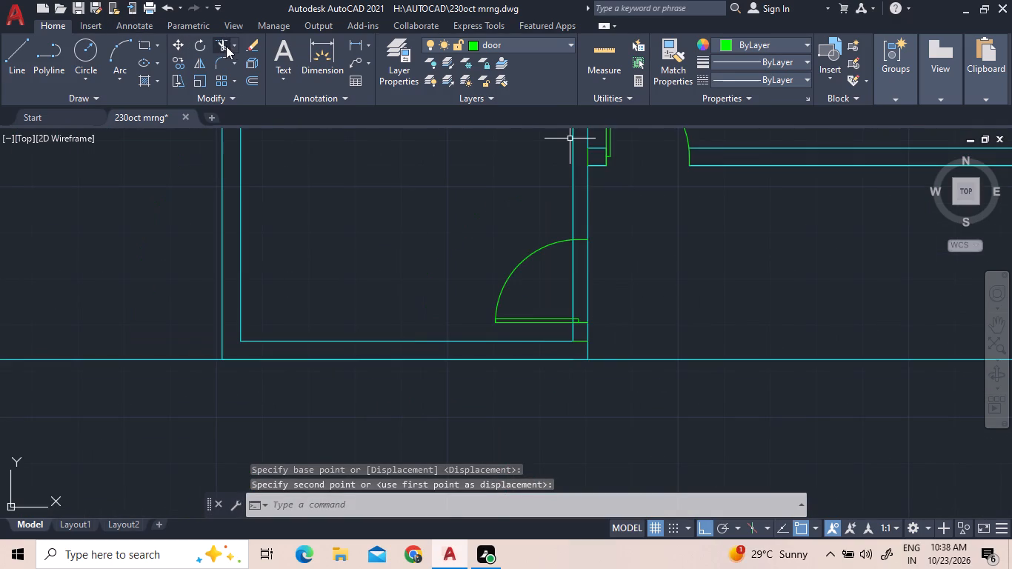
{"action": "left_click", "coordinate": [222, 44]}
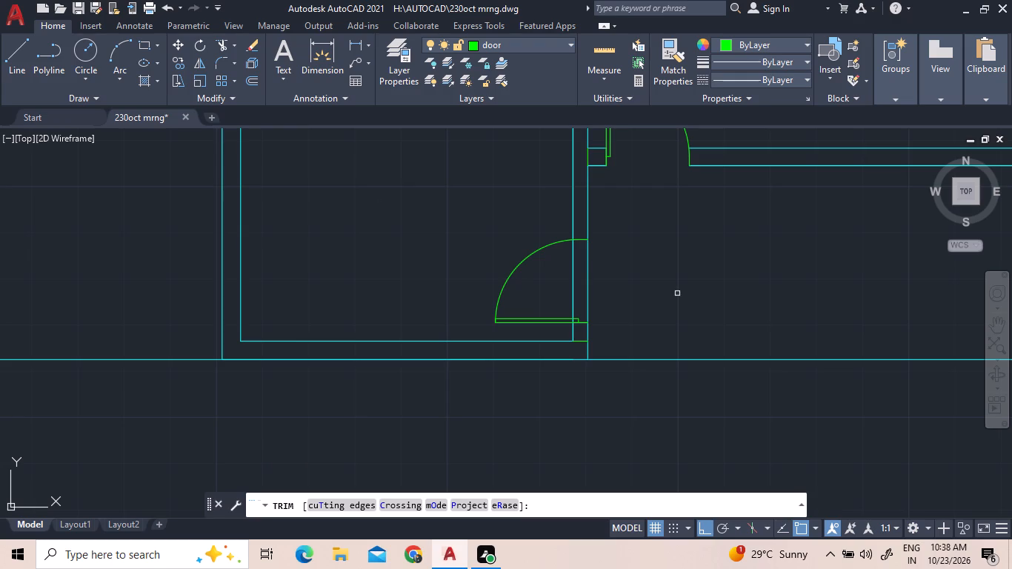
{"action": "left_click", "coordinate": [590, 279]}
{"action": "left_click", "coordinate": [564, 279]}
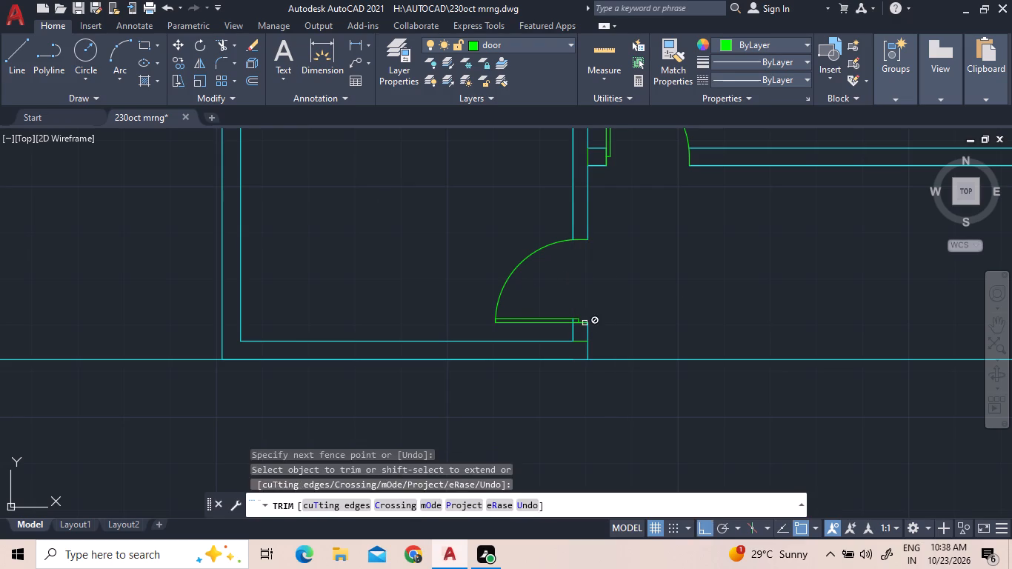
{"action": "scroll", "coordinate": [575, 325], "scroll_direction": "up", "scroll_amount": 3}
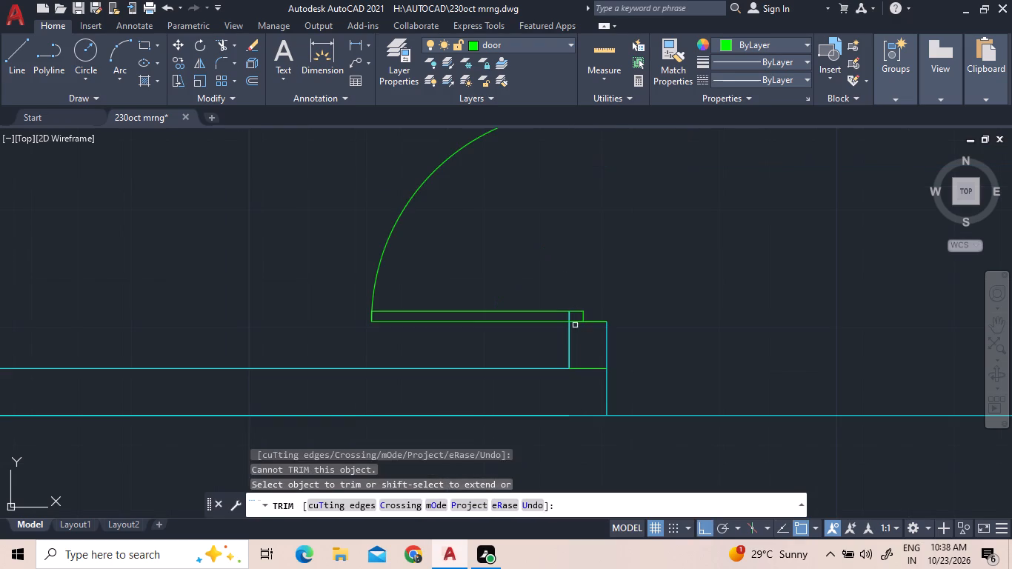
{"action": "left_click", "coordinate": [570, 312]}
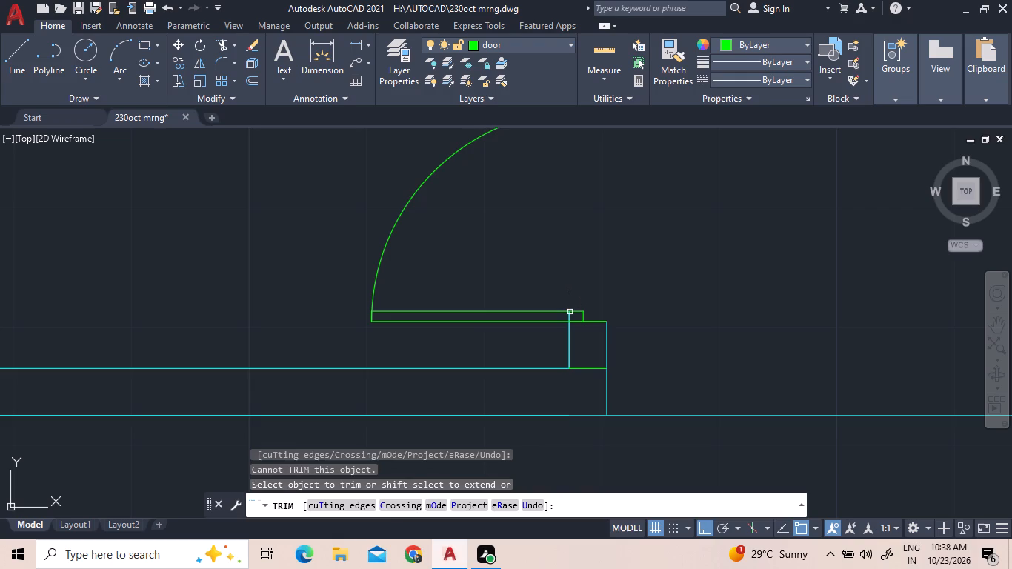
{"action": "left_click", "coordinate": [570, 316]}
{"action": "left_click", "coordinate": [571, 316]}
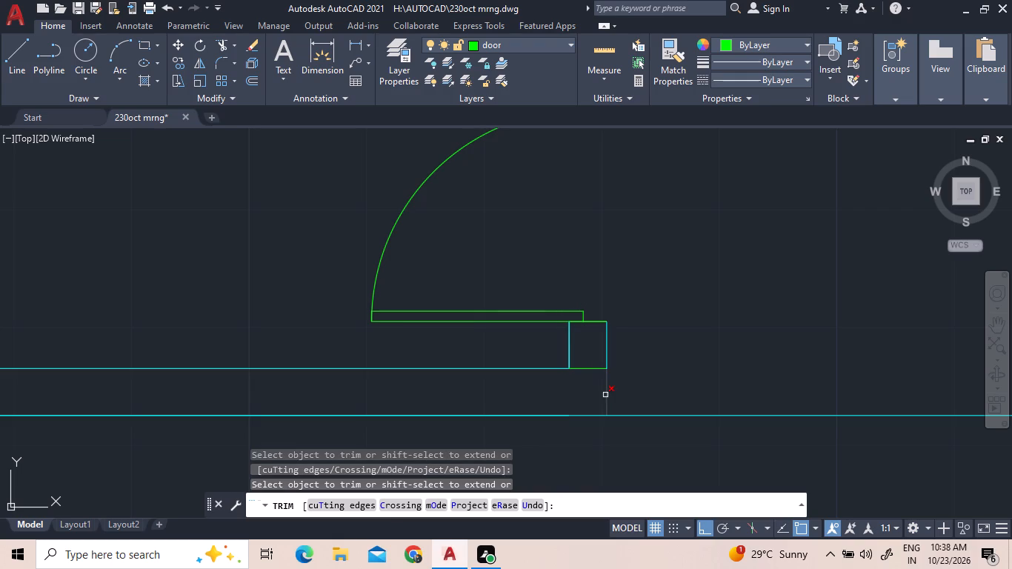
Trim the leftover guide line south of the new door and the wall-line pieces crossing the partition junction and the southwest room's northeast corner.
{"action": "left_click", "coordinate": [594, 370]}
{"action": "scroll", "coordinate": [597, 391], "scroll_direction": "down", "scroll_amount": 4}
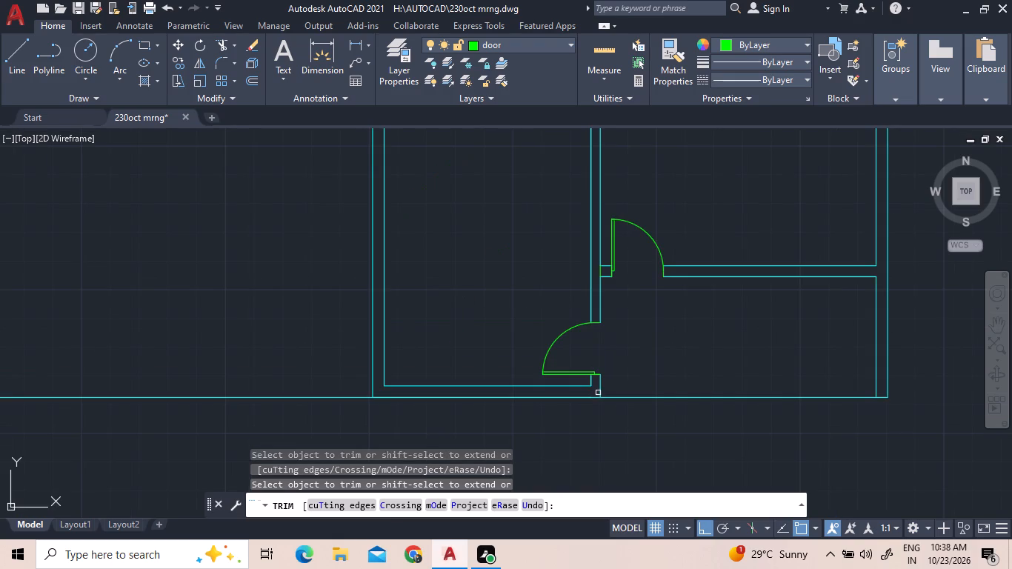
{"action": "left_click", "coordinate": [602, 270]}
{"action": "scroll", "coordinate": [661, 330], "scroll_direction": "down", "scroll_amount": 3}
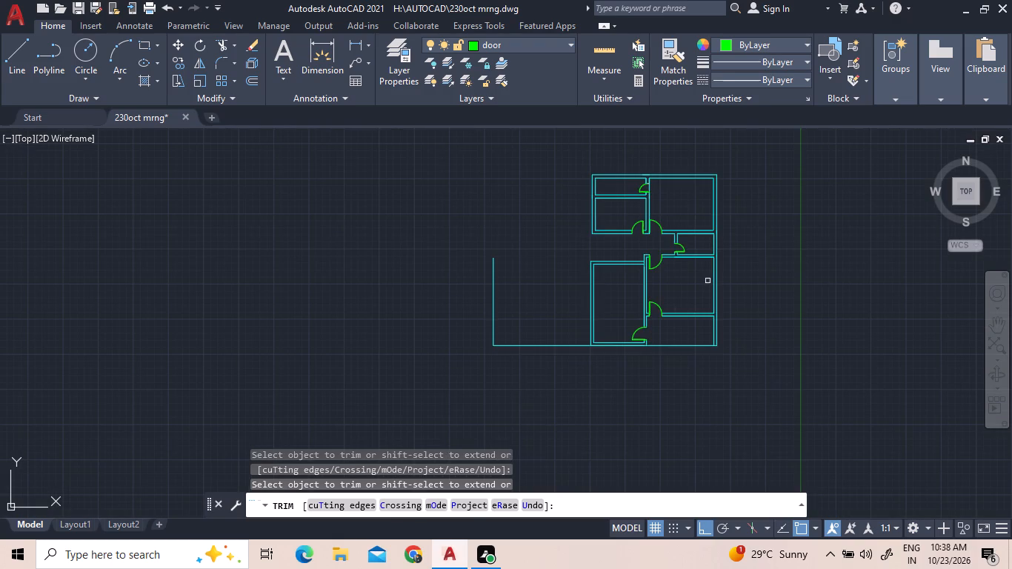
{"action": "scroll", "coordinate": [667, 241], "scroll_direction": "up", "scroll_amount": 3}
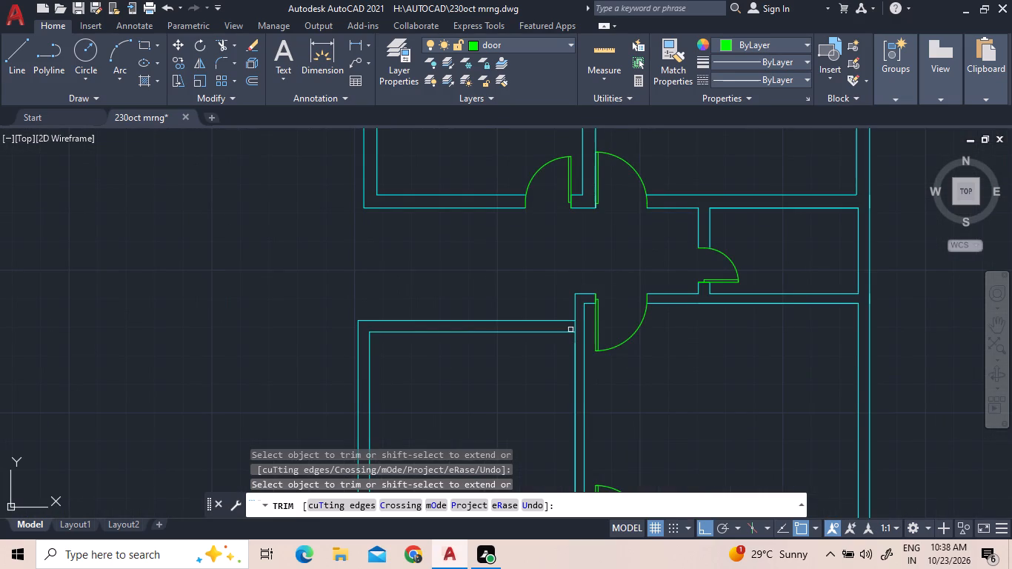
{"action": "left_click", "coordinate": [573, 327]}
{"action": "scroll", "coordinate": [643, 248], "scroll_direction": "down", "scroll_amount": 1}
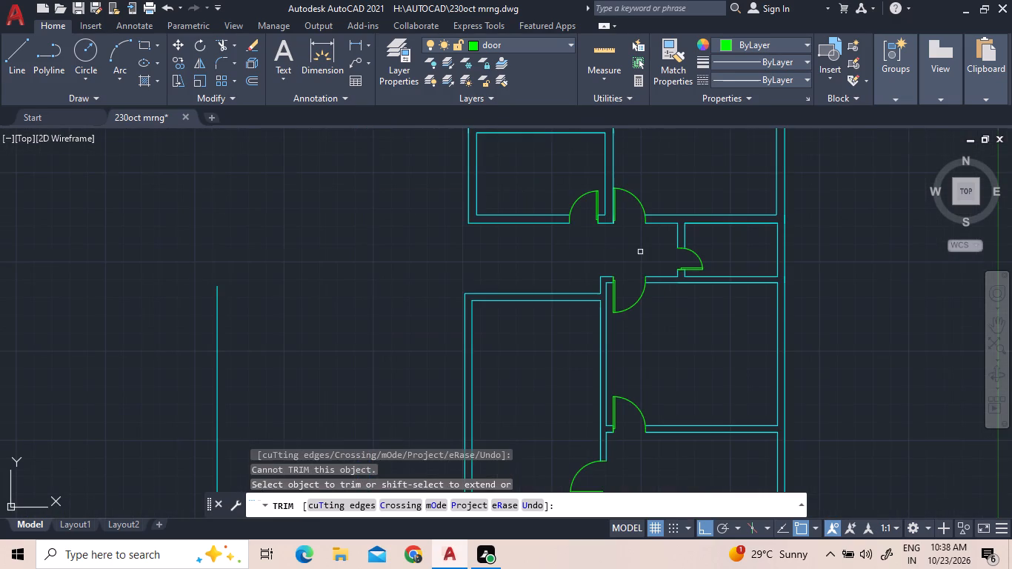
Trim away the stray horizontal and vertical boundary lines west of the house and end the Trim command.
{"action": "scroll", "coordinate": [651, 270], "scroll_direction": "down", "scroll_amount": 1}
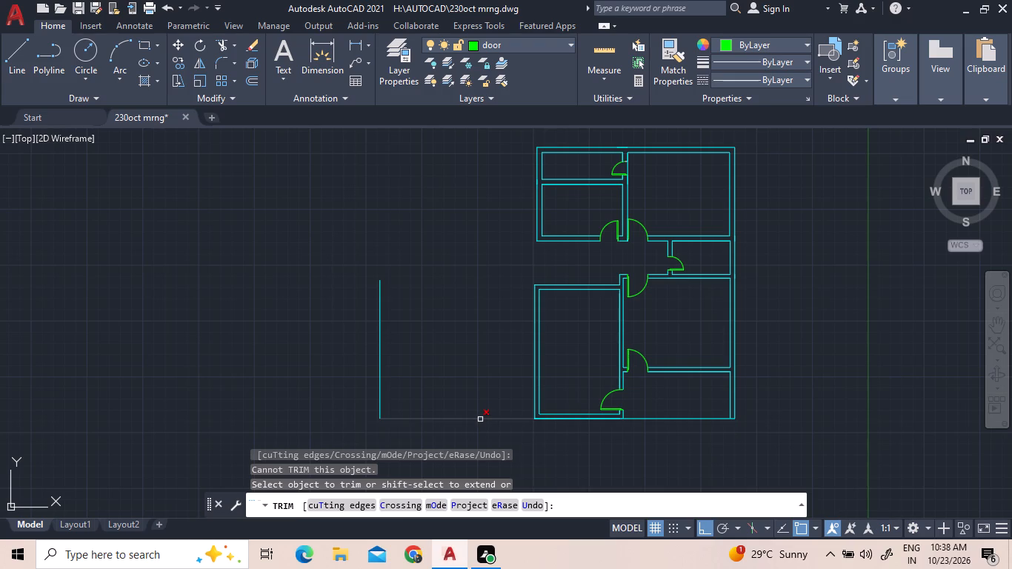
{"action": "left_click", "coordinate": [480, 419]}
{"action": "left_click", "coordinate": [357, 343]}
{"action": "left_click", "coordinate": [414, 348]}
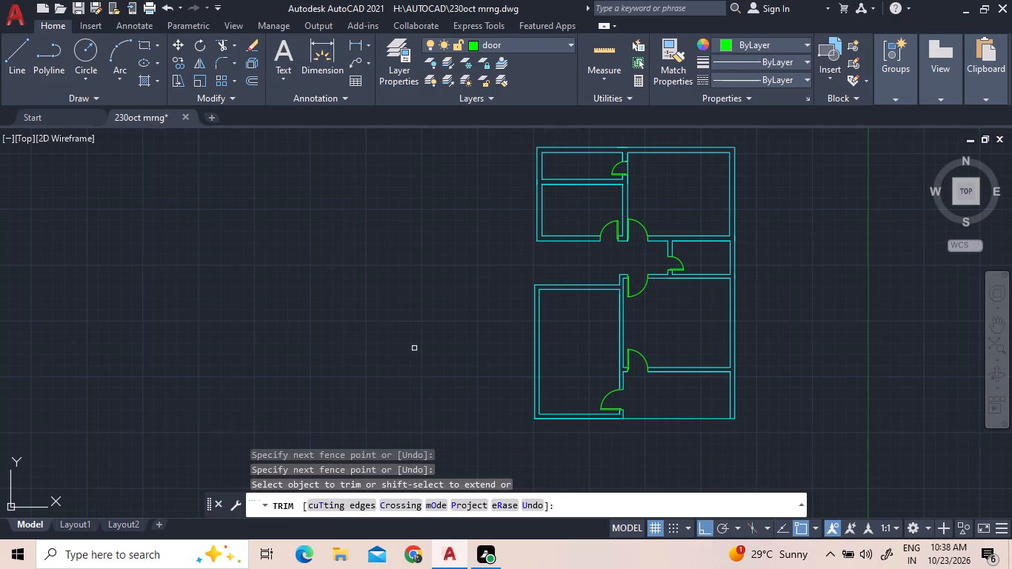
{"action": "scroll", "coordinate": [414, 348], "scroll_direction": "down", "scroll_amount": 1}
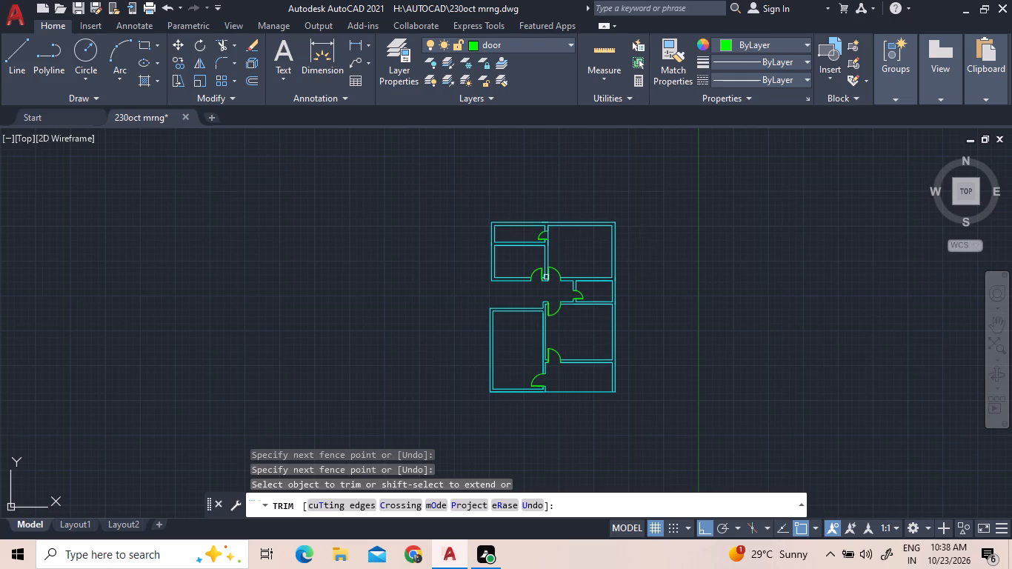
{"action": "scroll", "coordinate": [546, 277], "scroll_direction": "up", "scroll_amount": 3}
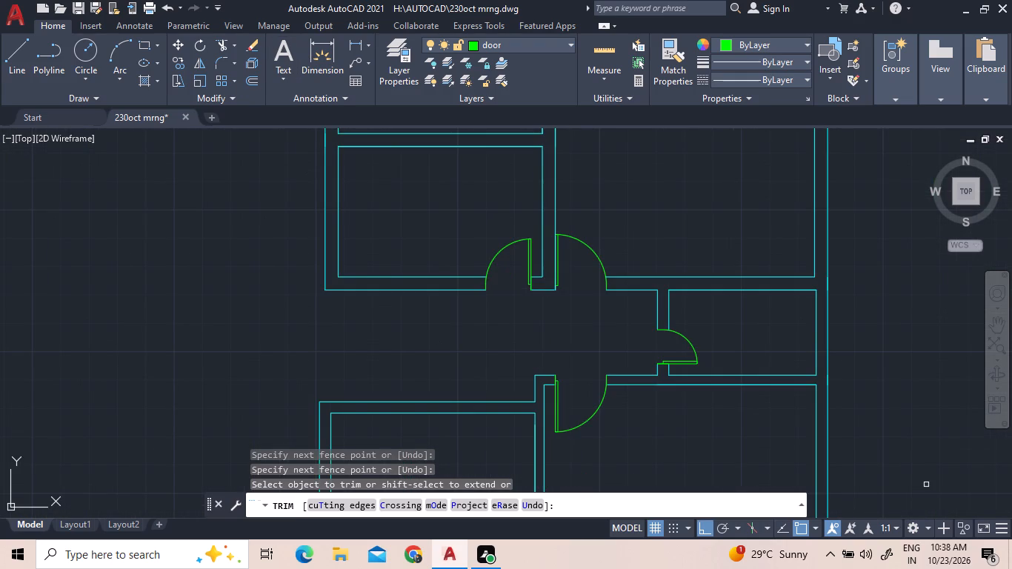
{"action": "scroll", "coordinate": [926, 485], "scroll_direction": "down", "scroll_amount": 3}
{"action": "middle_click_drag", "start_coordinate": [909, 445], "coordinate": [905, 436]}
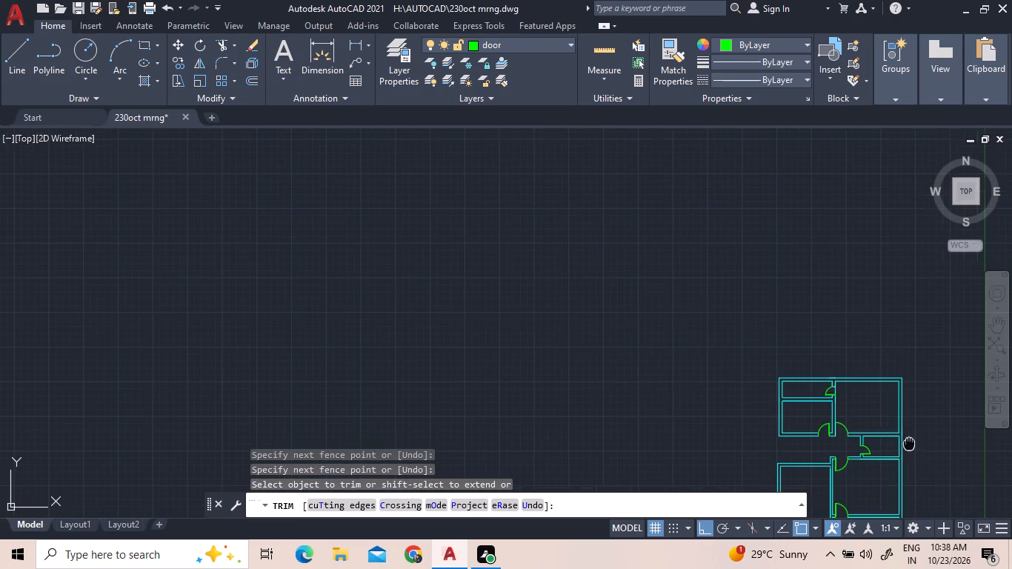
{"action": "middle_click_drag", "start_coordinate": [905, 436], "coordinate": [557, 270]}
{"action": "scroll", "coordinate": [510, 264], "scroll_direction": "up", "scroll_amount": 2}
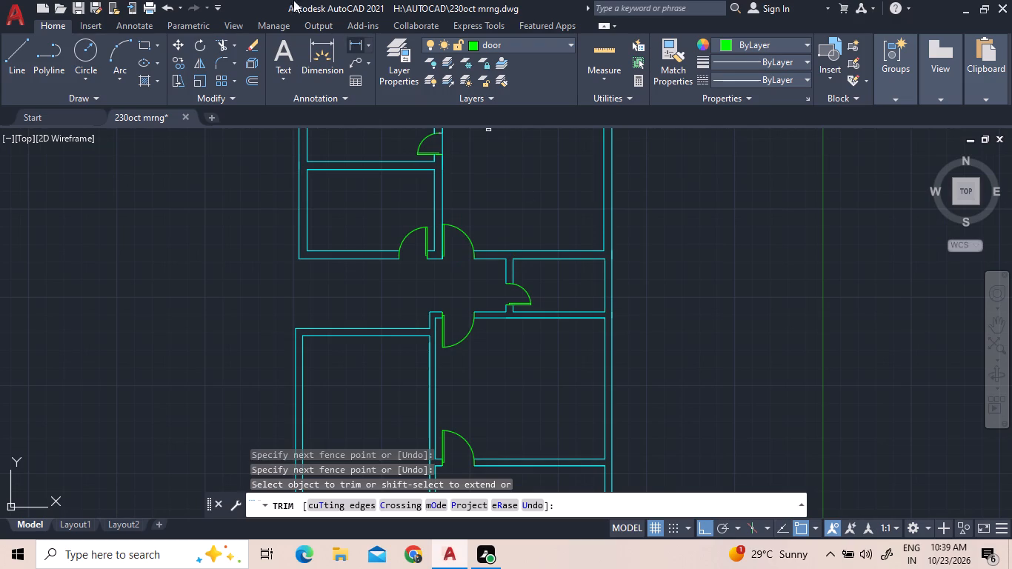
{"action": "key", "text": "Escape"}
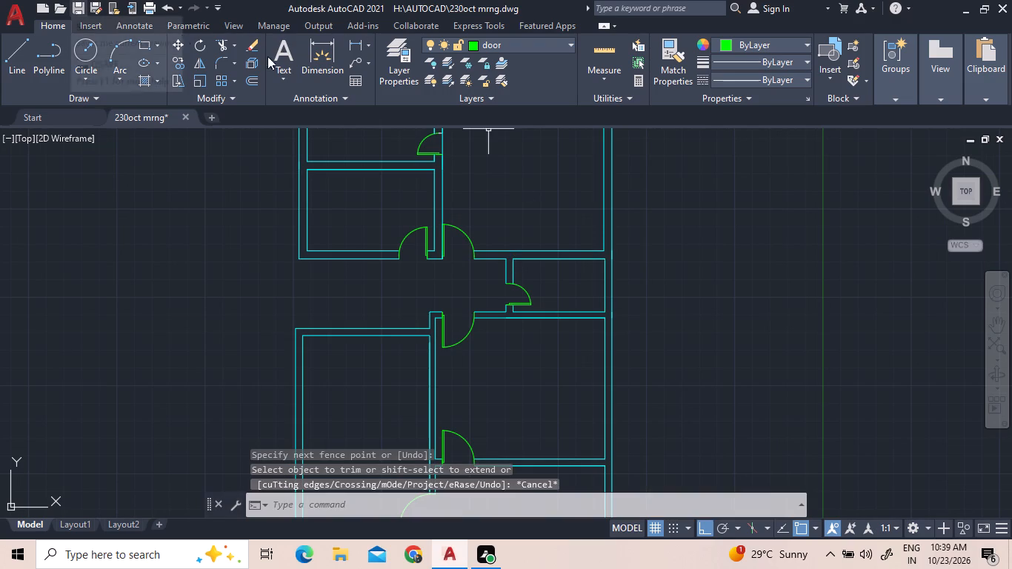
Check the room sizes, wall thicknesses and door widths across the floor plan with the Quick measure tool.
{"action": "left_click", "coordinate": [597, 50]}
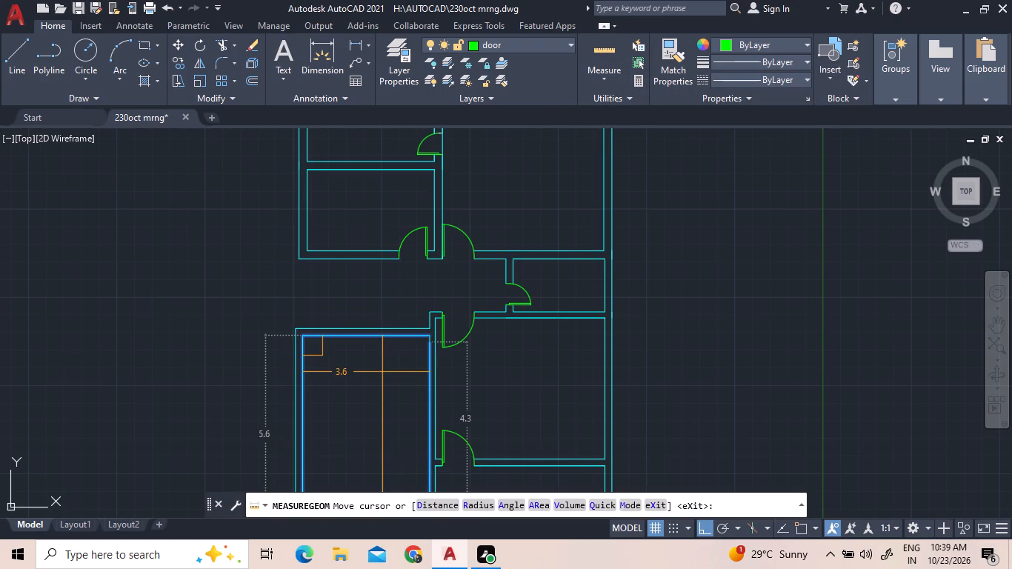
{"action": "scroll", "coordinate": [385, 352], "scroll_direction": "down", "scroll_amount": 2}
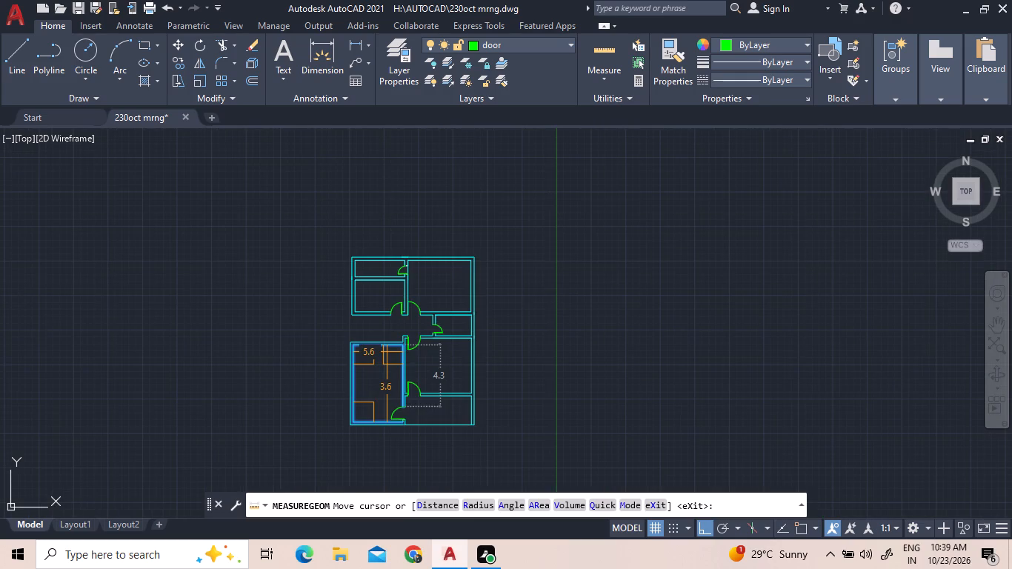
{"action": "scroll", "coordinate": [350, 354], "scroll_direction": "up", "scroll_amount": 3}
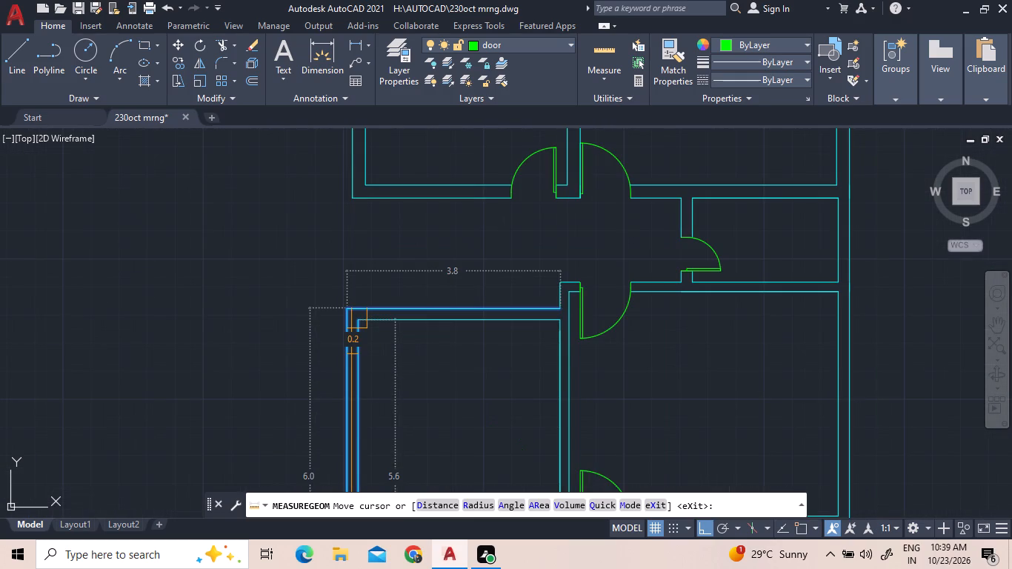
{"action": "scroll", "coordinate": [351, 354], "scroll_direction": "up", "scroll_amount": 2}
{"action": "scroll", "coordinate": [351, 353], "scroll_direction": "down", "scroll_amount": 4}
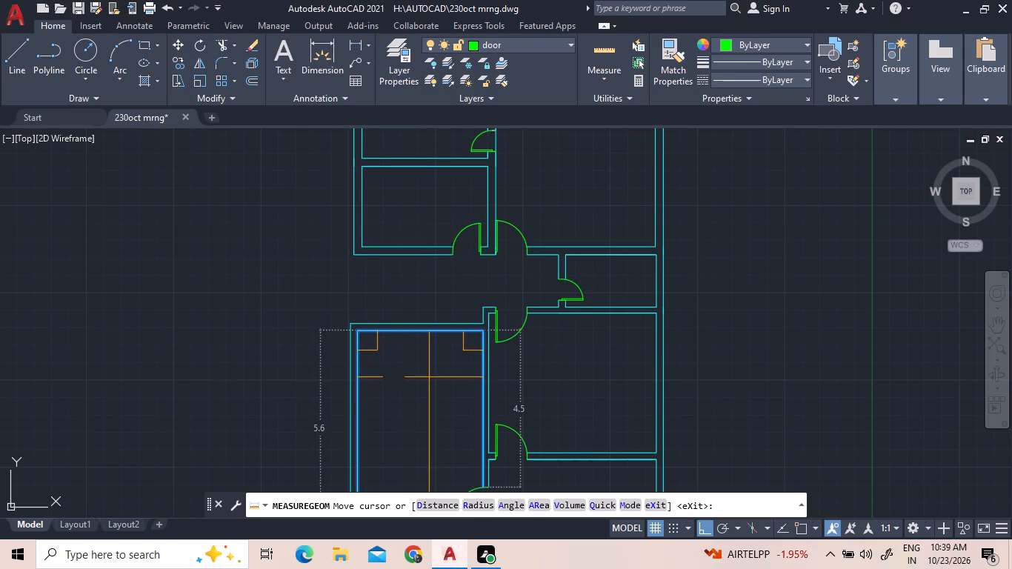
{"action": "scroll", "coordinate": [532, 376], "scroll_direction": "up", "scroll_amount": 3}
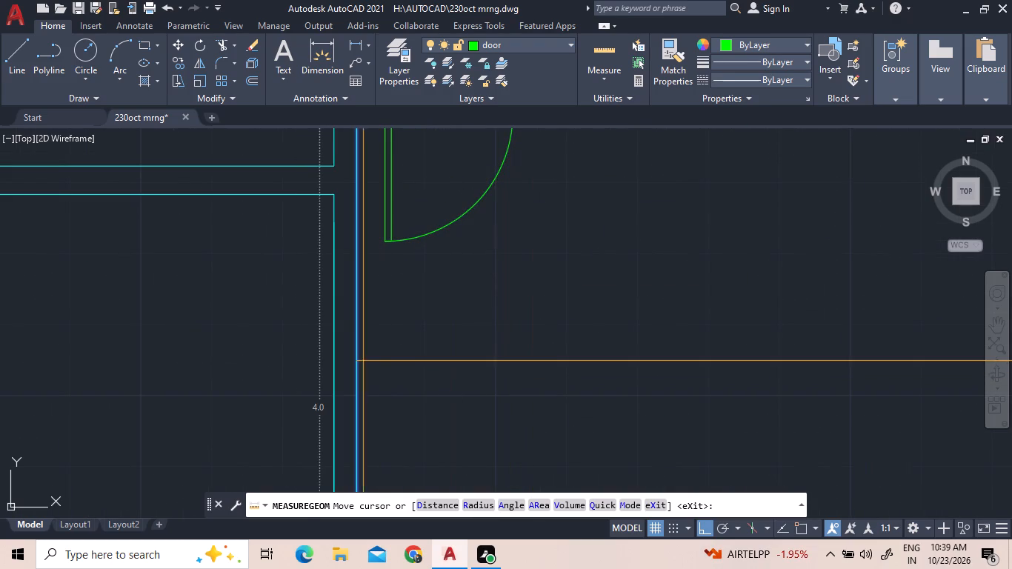
{"action": "scroll", "coordinate": [350, 359], "scroll_direction": "down", "scroll_amount": 3}
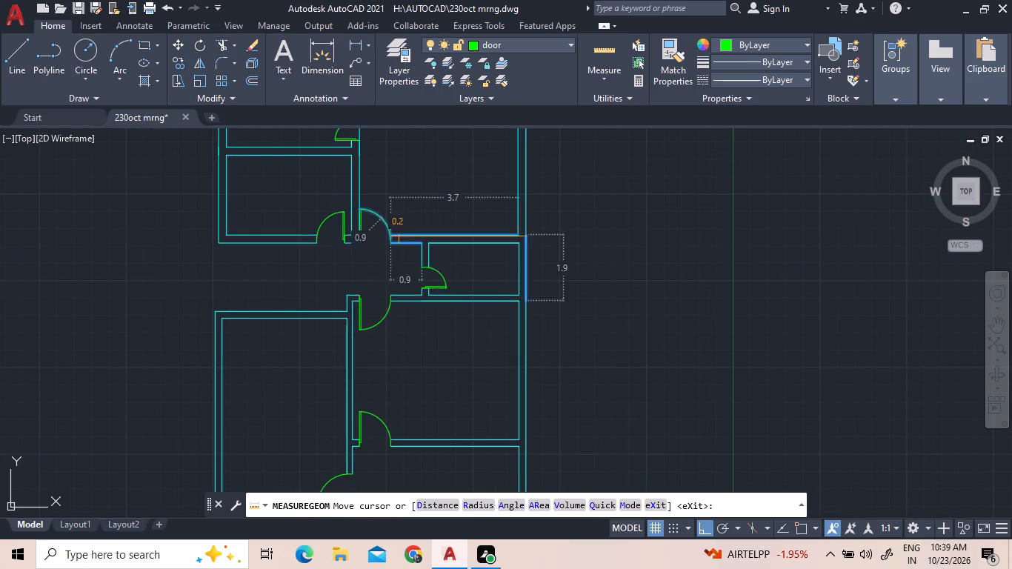
{"action": "scroll", "coordinate": [359, 228], "scroll_direction": "up", "scroll_amount": 1}
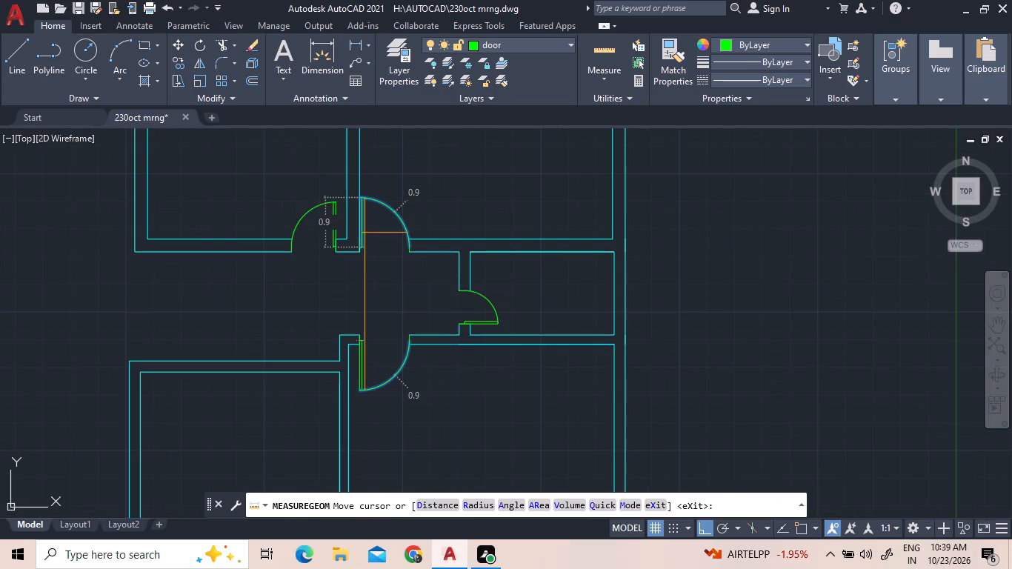
{"action": "scroll", "coordinate": [364, 233], "scroll_direction": "down", "scroll_amount": 2}
{"action": "scroll", "coordinate": [339, 154], "scroll_direction": "up", "scroll_amount": 2}
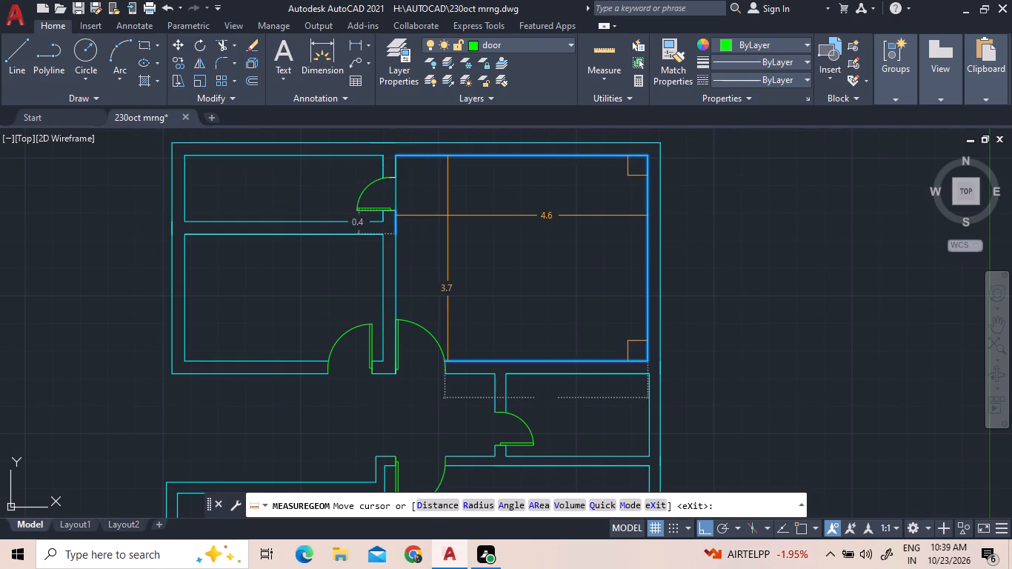
{"action": "scroll", "coordinate": [447, 216], "scroll_direction": "down", "scroll_amount": 3}
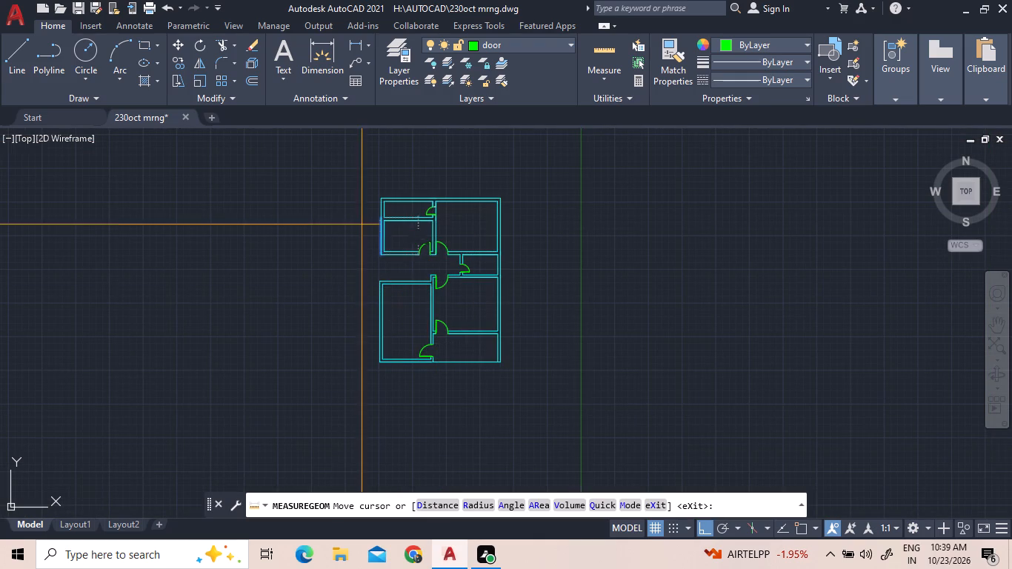
{"action": "right_click", "coordinate": [350, 216]}
{"action": "left_click", "coordinate": [395, 227]}
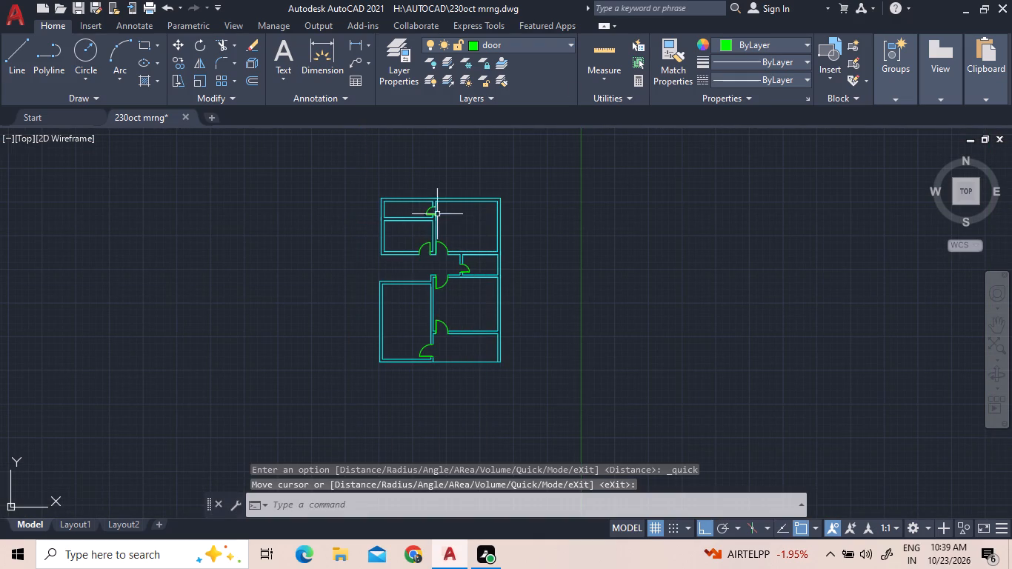
On the rooms layer, draw a three-sided outline projecting 2 units west from the upper west room's inner southwest corner to the southwest room's inner northwest corner.
{"action": "left_click", "coordinate": [519, 44]}
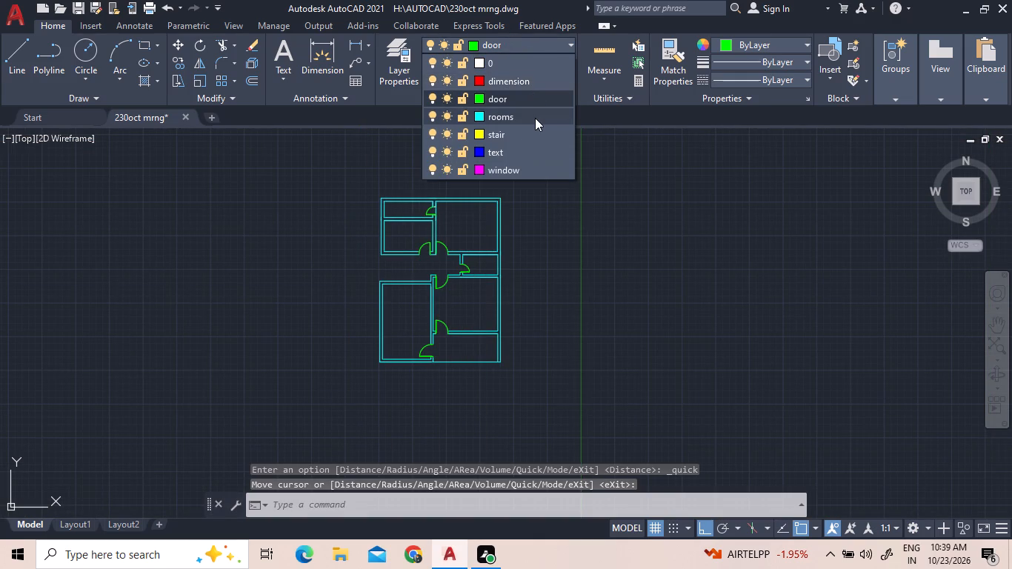
{"action": "left_click", "coordinate": [535, 118]}
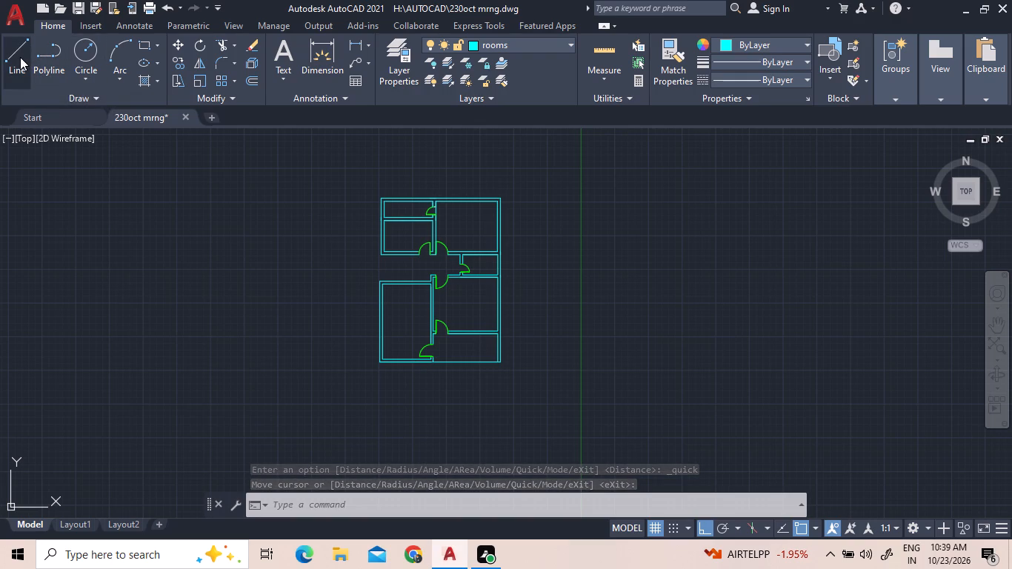
{"action": "left_click", "coordinate": [20, 57]}
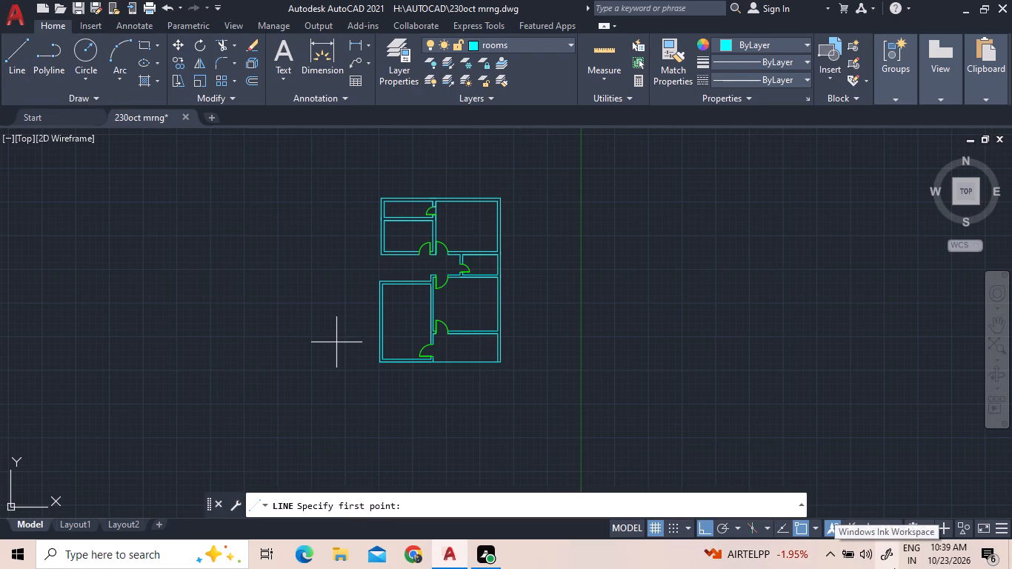
{"action": "scroll", "coordinate": [339, 241], "scroll_direction": "up", "scroll_amount": 4}
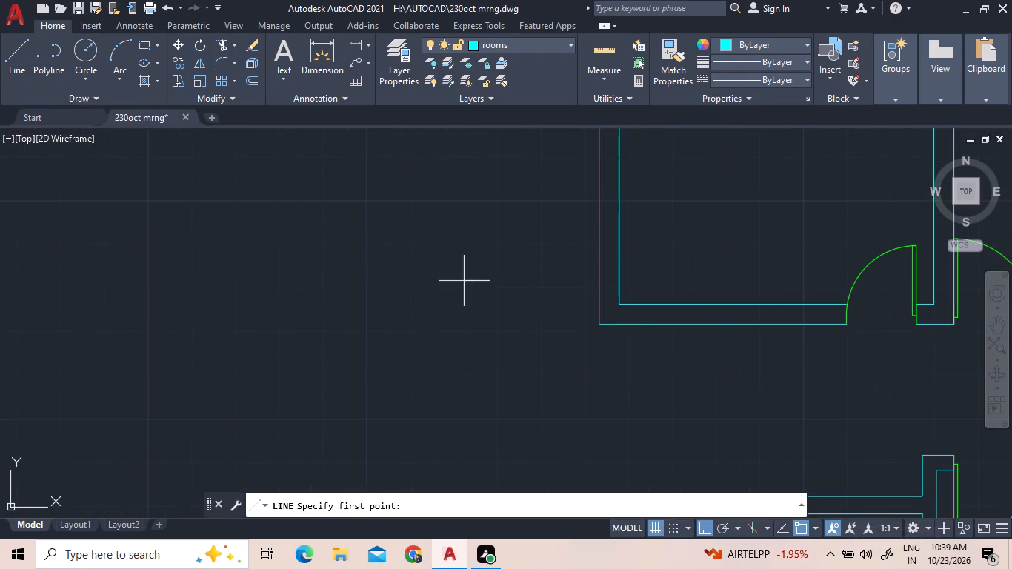
{"action": "left_click", "coordinate": [619, 302]}
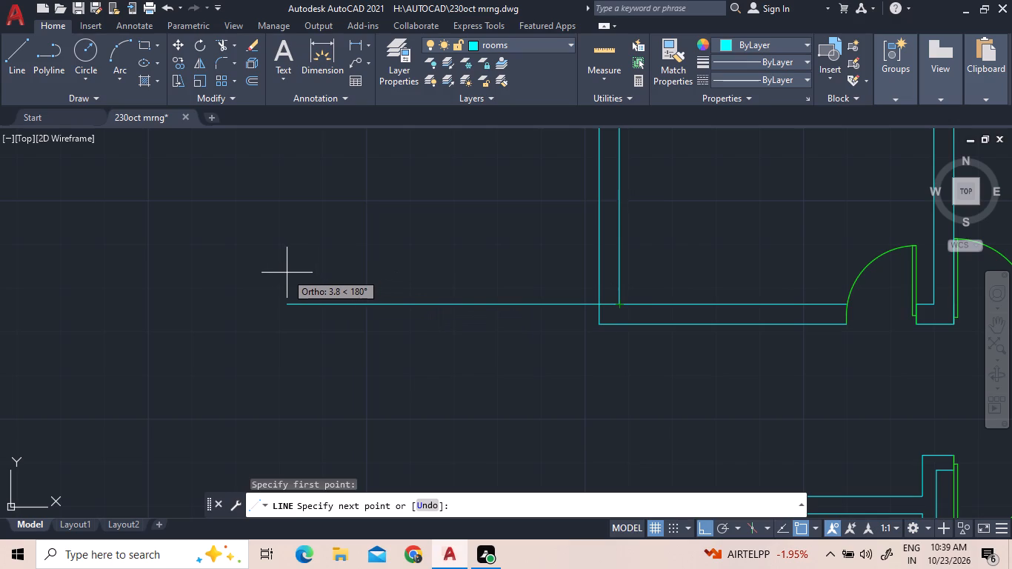
{"action": "scroll", "coordinate": [287, 273], "scroll_direction": "down", "scroll_amount": 3}
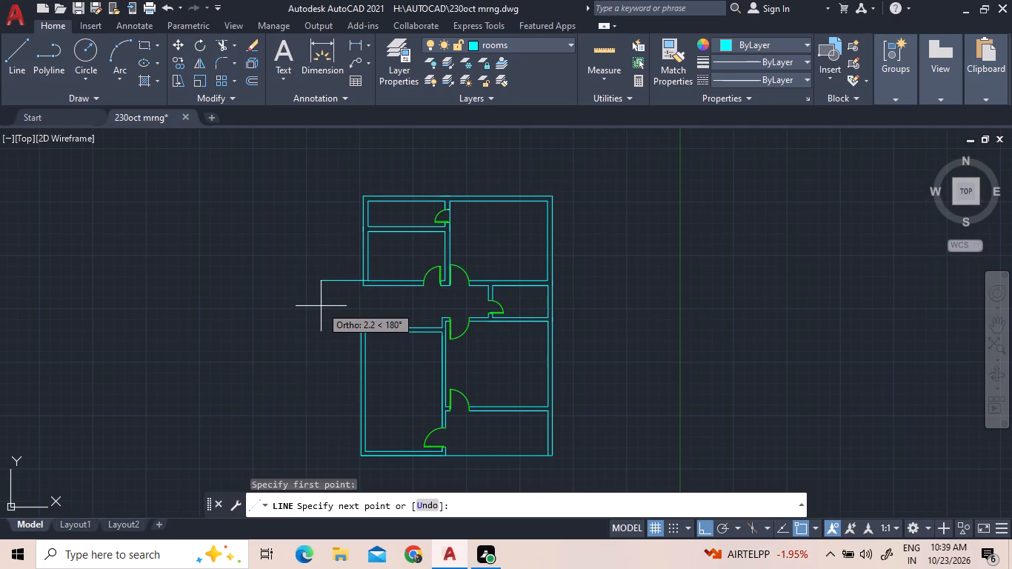
{"action": "key", "text": "2"}
{"action": "key", "text": "Return"}
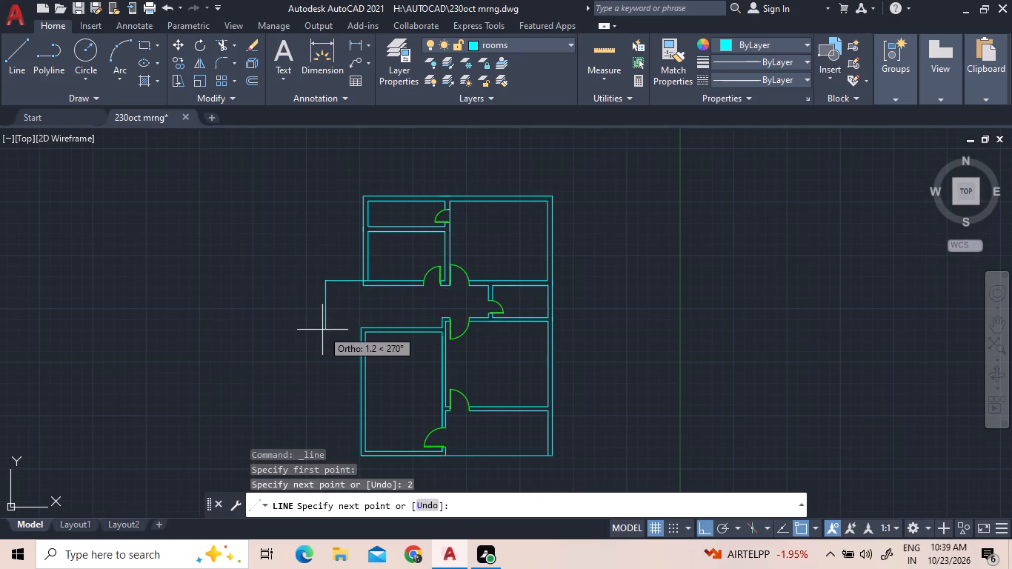
{"action": "scroll", "coordinate": [320, 342], "scroll_direction": "up", "scroll_amount": 3}
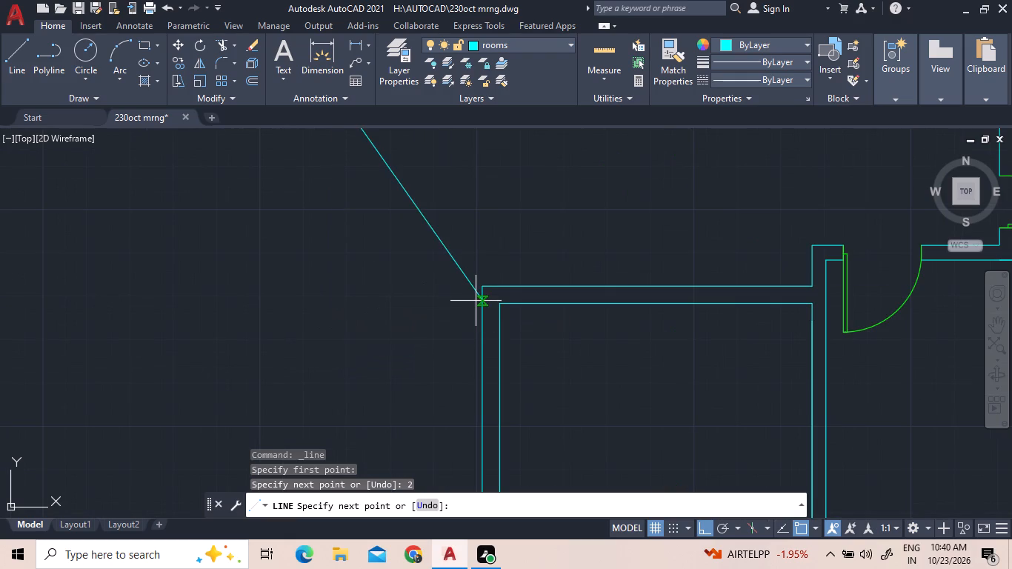
{"action": "left_click", "coordinate": [339, 304]}
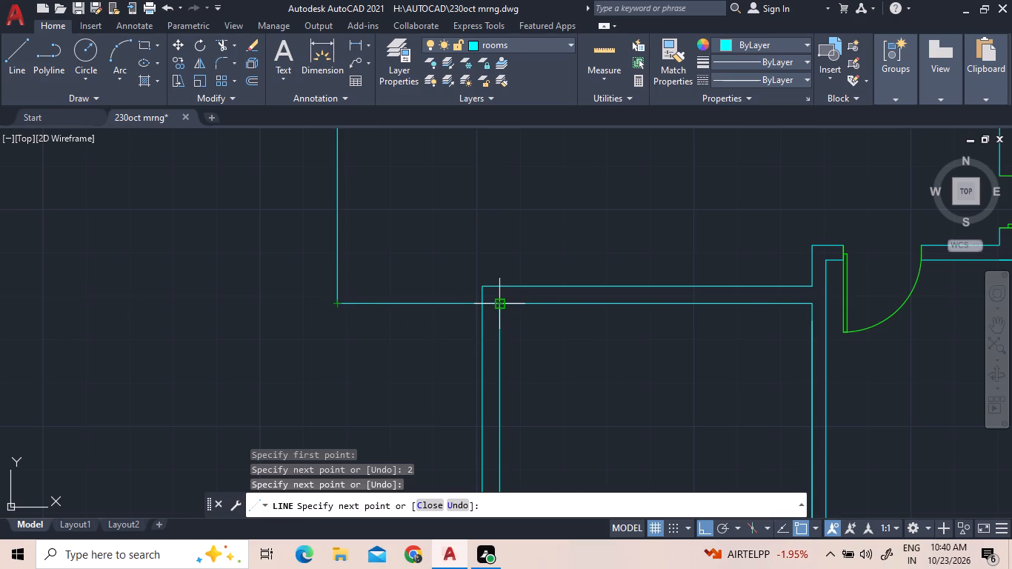
{"action": "left_click", "coordinate": [496, 307]}
{"action": "scroll", "coordinate": [491, 310], "scroll_direction": "down", "scroll_amount": 3}
{"action": "scroll", "coordinate": [495, 239], "scroll_direction": "up", "scroll_amount": 3}
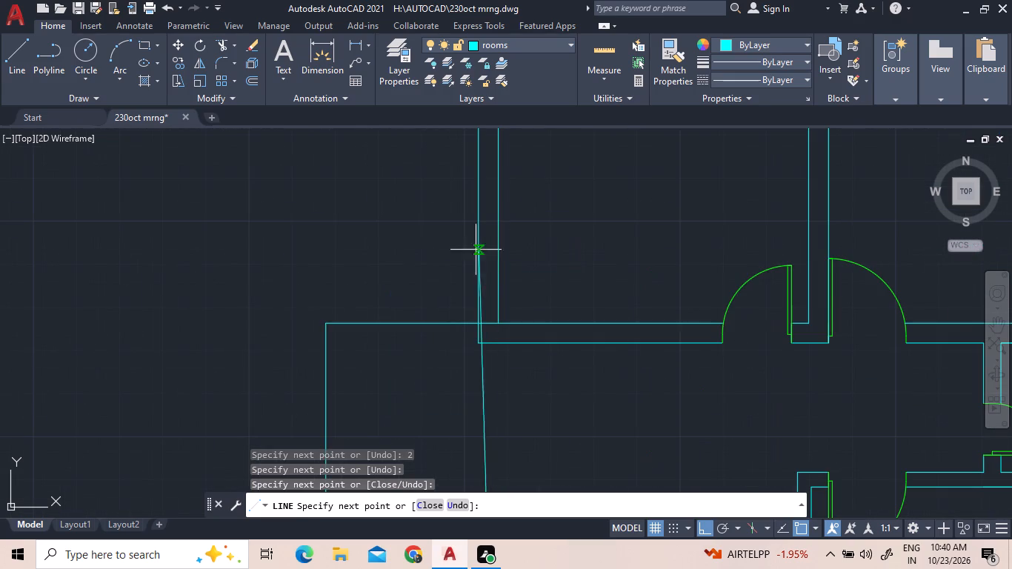
{"action": "key", "text": "Escape"}
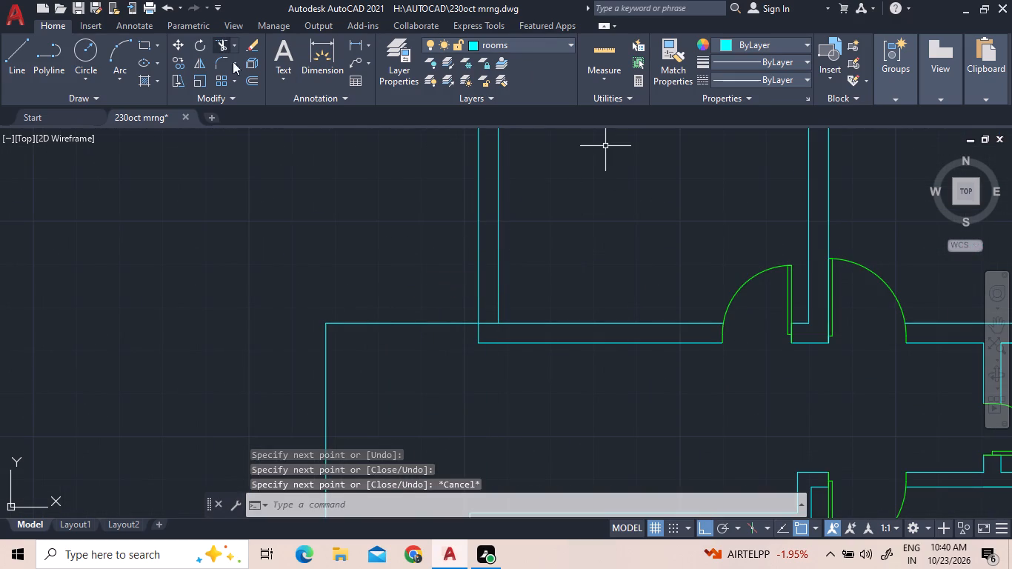
Offset the north, south and west lines of the new west projection inward by 0.2 to form its walls.
{"action": "left_click", "coordinate": [254, 76]}
{"action": "right_click", "coordinate": [306, 139]}
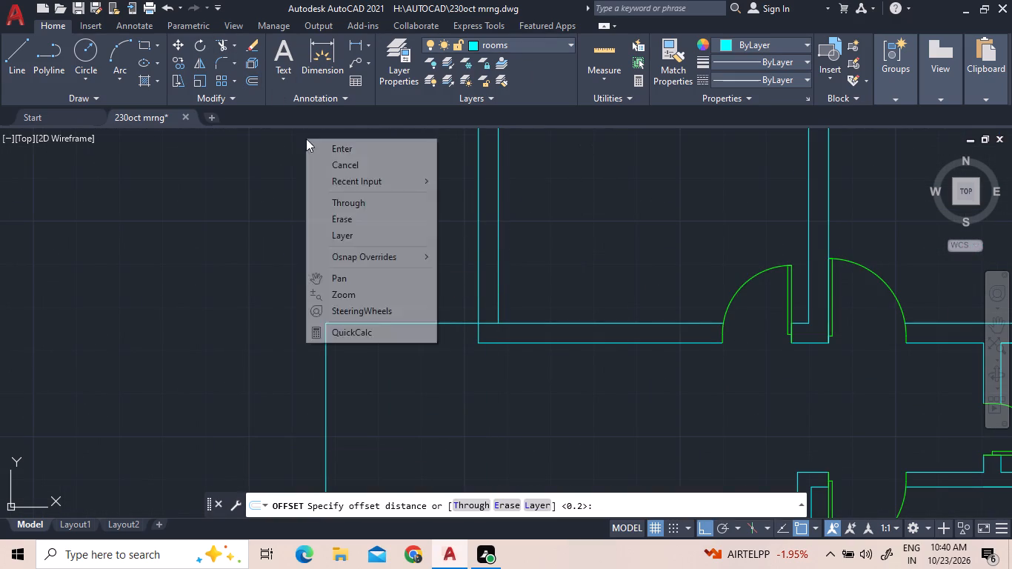
{"action": "left_click", "coordinate": [330, 153]}
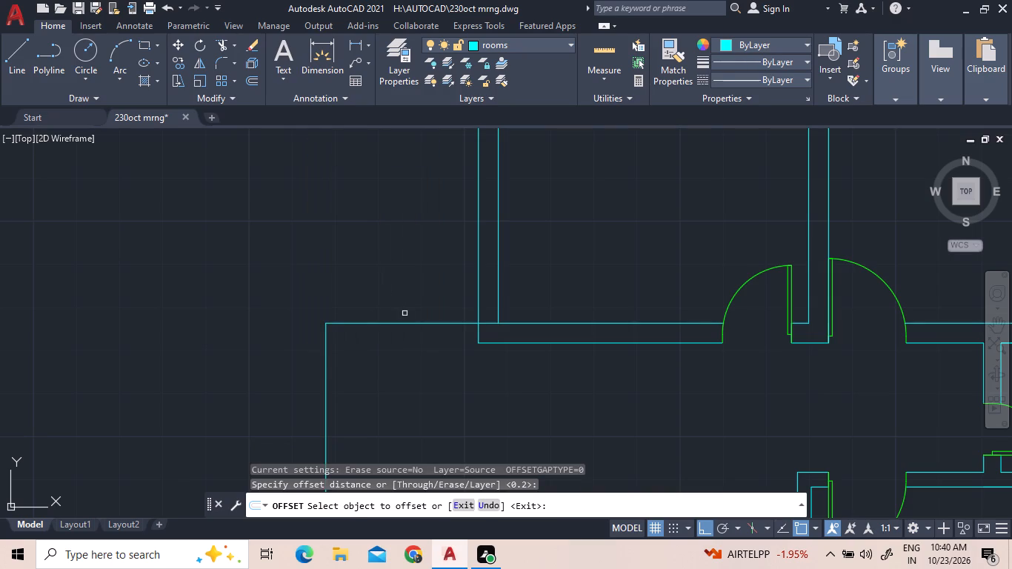
{"action": "left_click", "coordinate": [406, 322]}
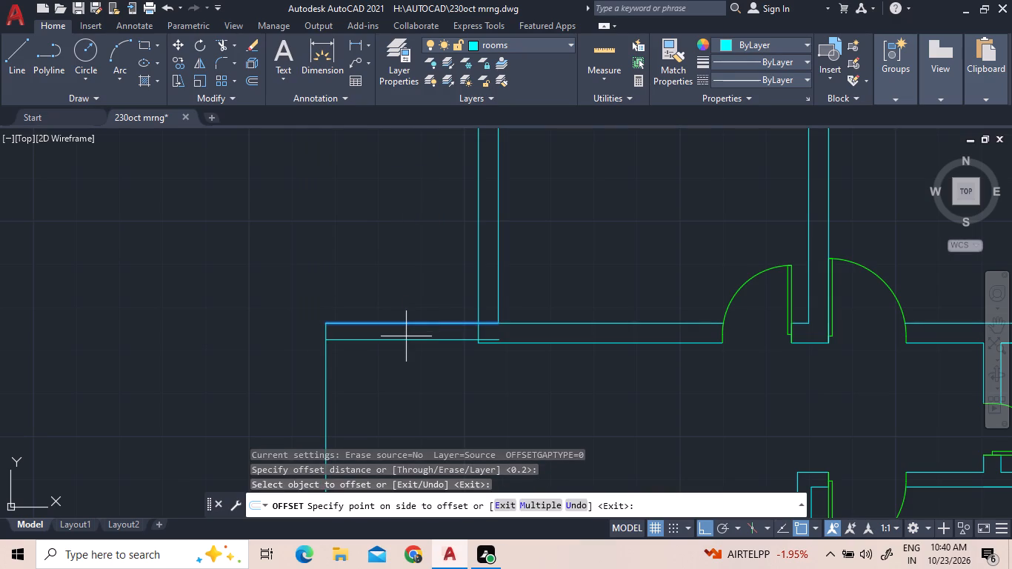
{"action": "left_click", "coordinate": [406, 336]}
{"action": "scroll", "coordinate": [415, 325], "scroll_direction": "down", "scroll_amount": 3}
{"action": "scroll", "coordinate": [407, 392], "scroll_direction": "up", "scroll_amount": 4}
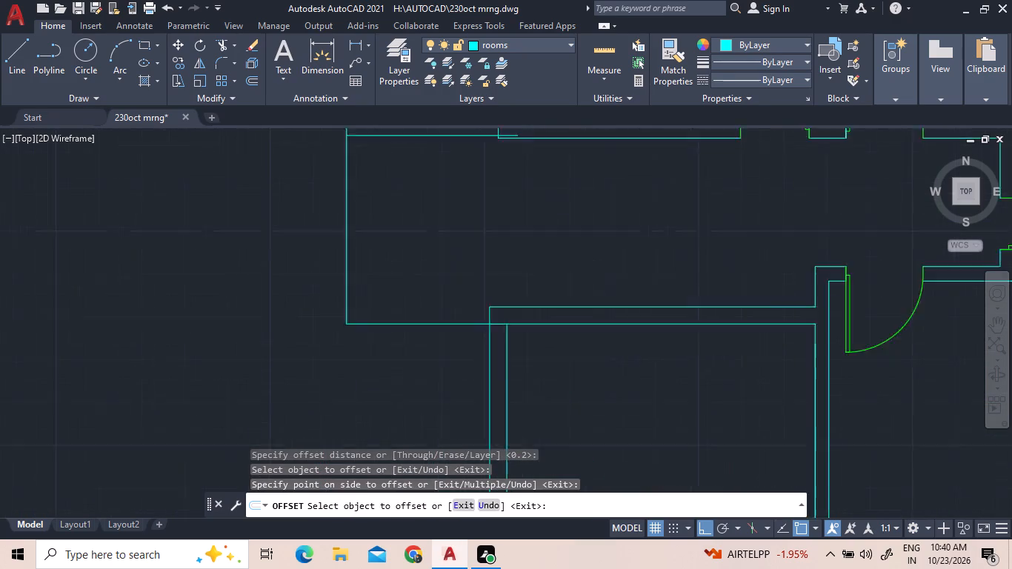
{"action": "left_click", "coordinate": [476, 283]}
{"action": "left_click", "coordinate": [491, 259]}
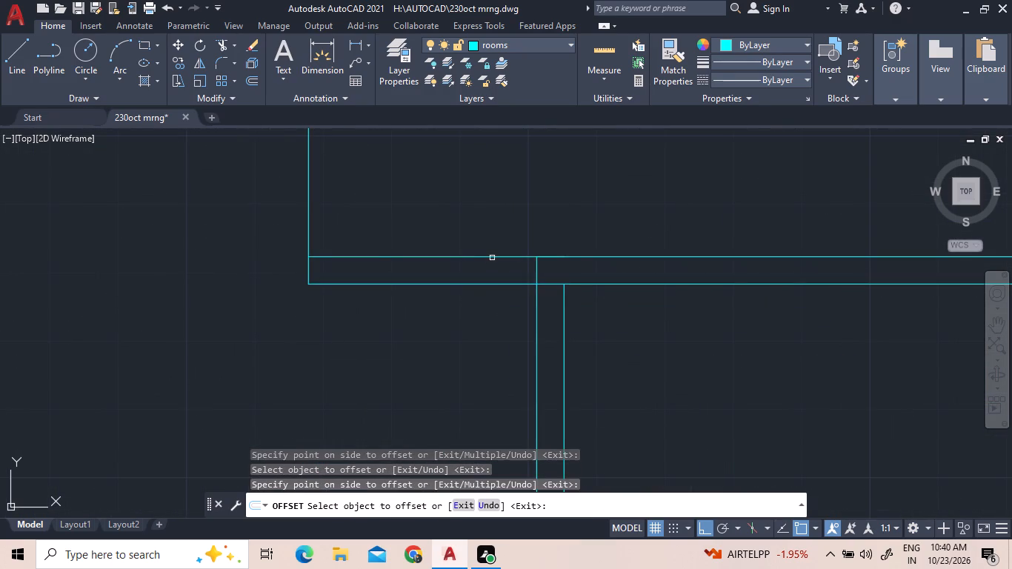
{"action": "scroll", "coordinate": [492, 264], "scroll_direction": "down", "scroll_amount": 4}
{"action": "left_click", "coordinate": [460, 250]}
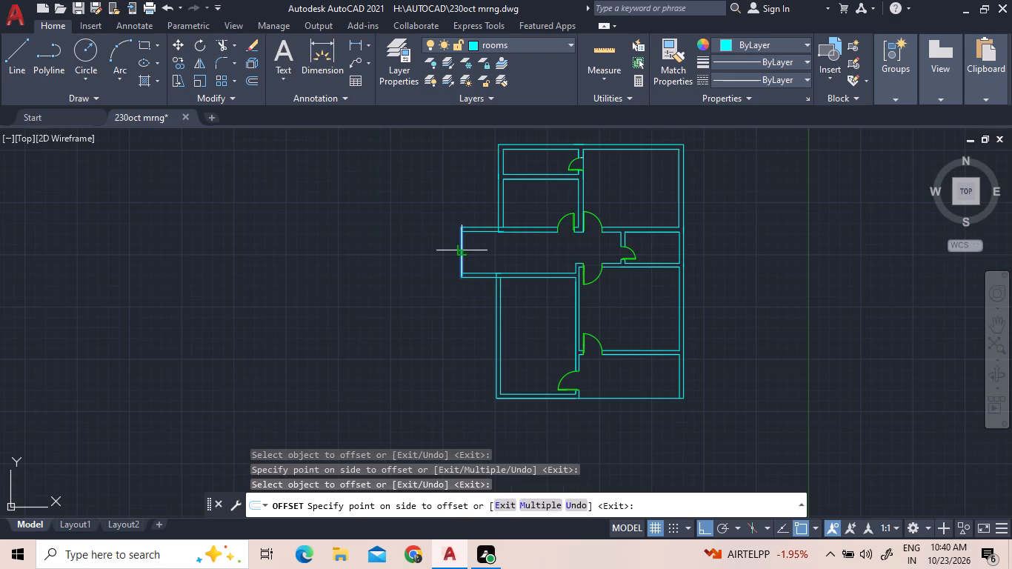
{"action": "left_click", "coordinate": [482, 257]}
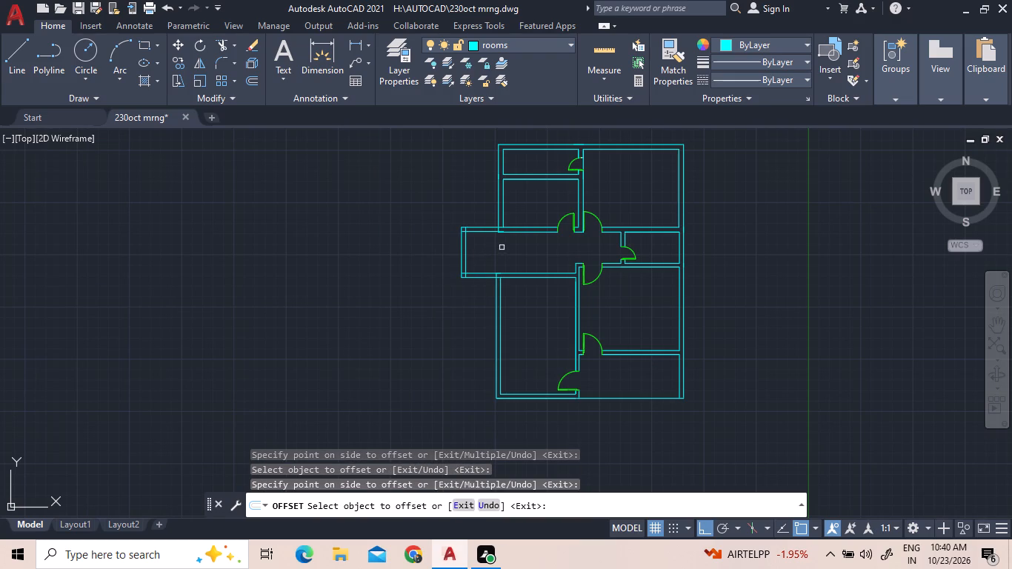
{"action": "scroll", "coordinate": [530, 235], "scroll_direction": "up", "scroll_amount": 2}
{"action": "scroll", "coordinate": [469, 198], "scroll_direction": "up", "scroll_amount": 3}
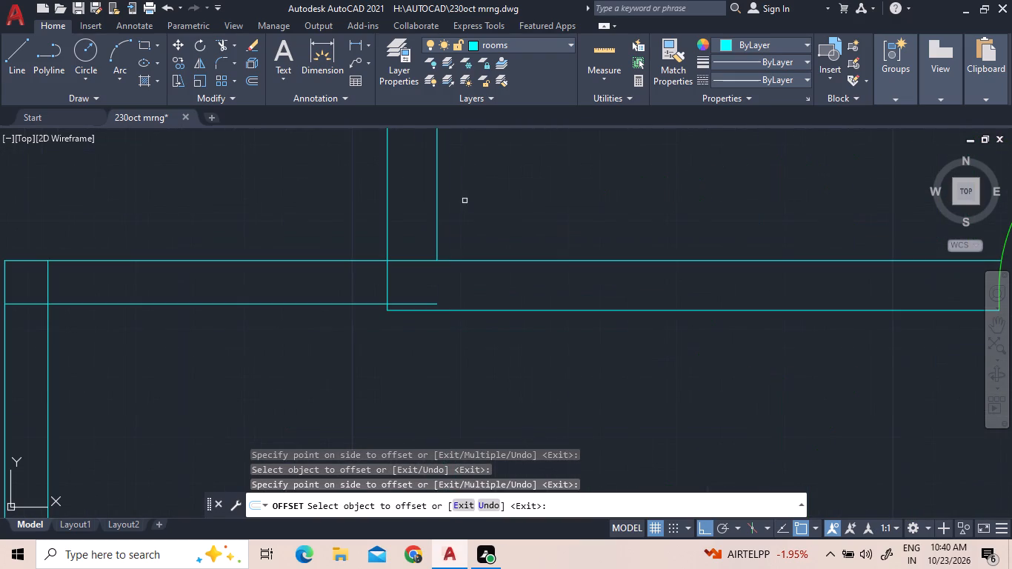
{"action": "key", "text": "Escape"}
Move the projection's offset north wall line down onto the upper west room's outer southwest corner, aligning it with that room's outer wall line.
{"action": "left_click", "coordinate": [373, 304]}
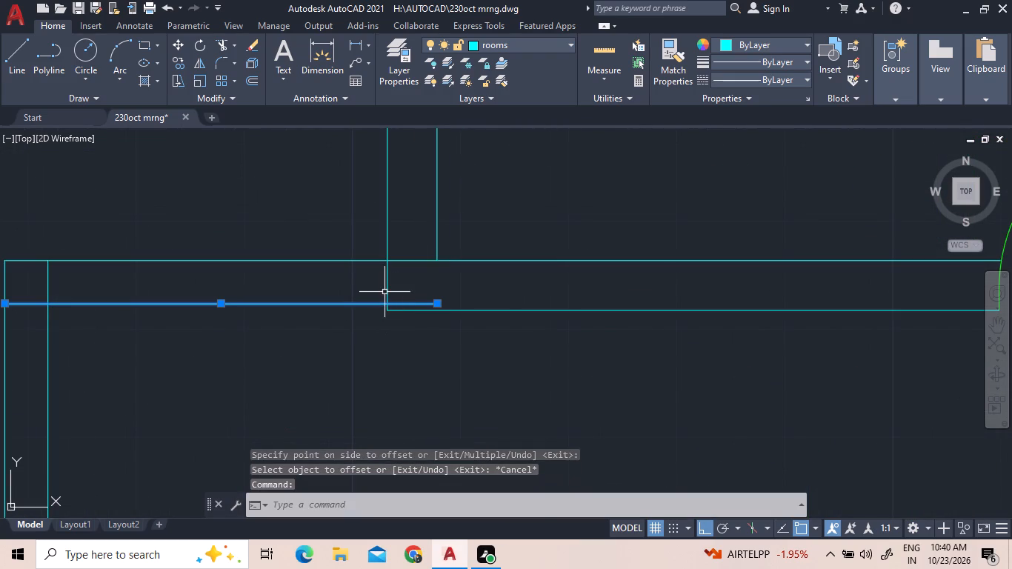
{"action": "right_click", "coordinate": [385, 292]}
{"action": "left_click", "coordinate": [426, 286]}
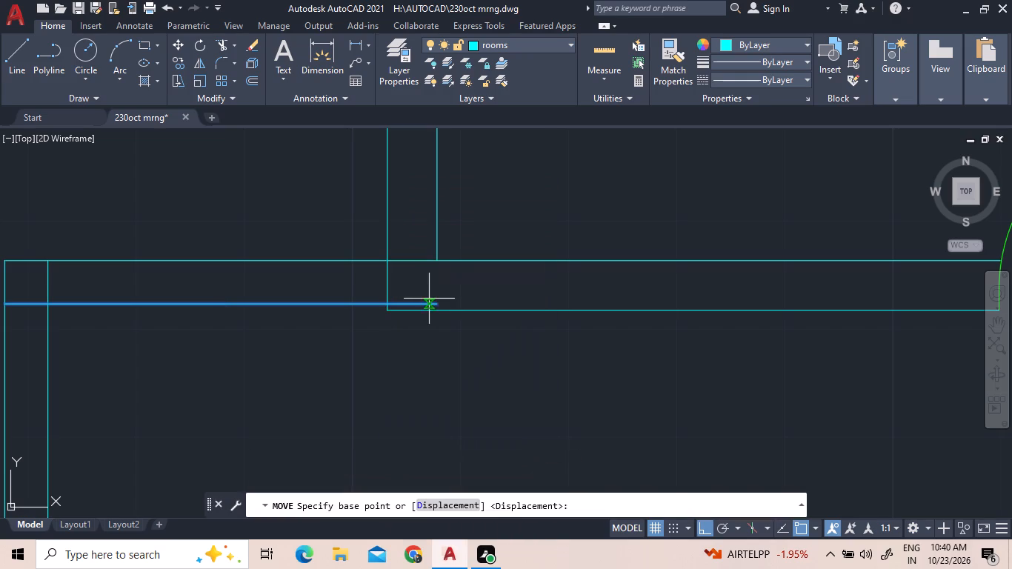
{"action": "scroll", "coordinate": [385, 311], "scroll_direction": "up", "scroll_amount": 5}
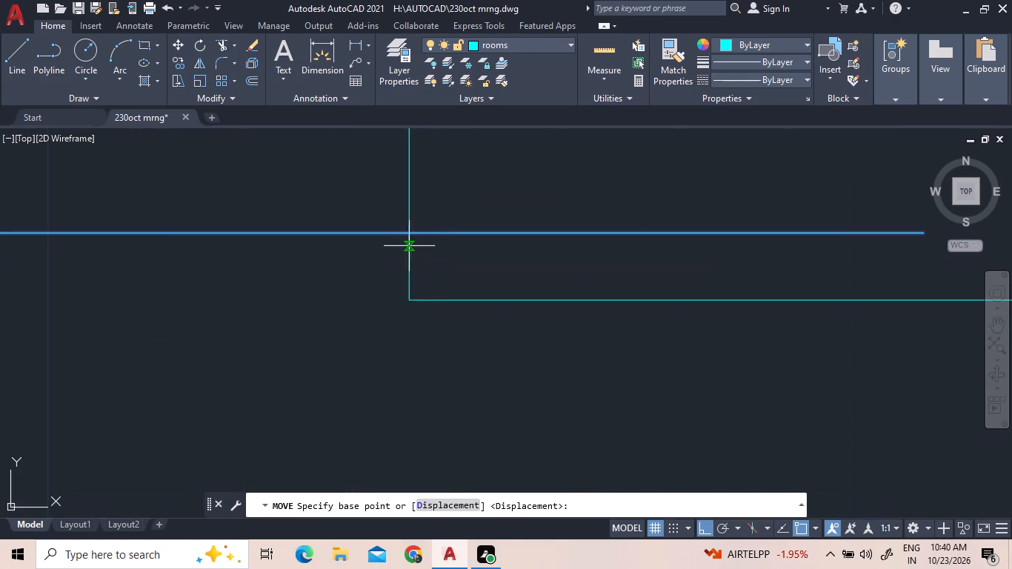
{"action": "left_click", "coordinate": [407, 231]}
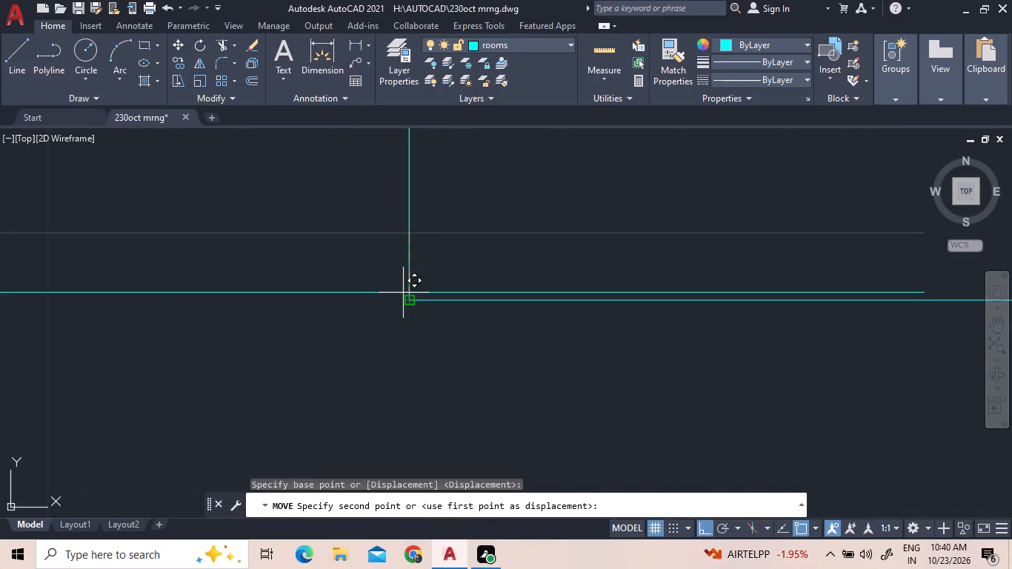
{"action": "left_click", "coordinate": [407, 299]}
{"action": "scroll", "coordinate": [546, 521], "scroll_direction": "down", "scroll_amount": 4}
{"action": "scroll", "coordinate": [484, 307], "scroll_direction": "down", "scroll_amount": 3}
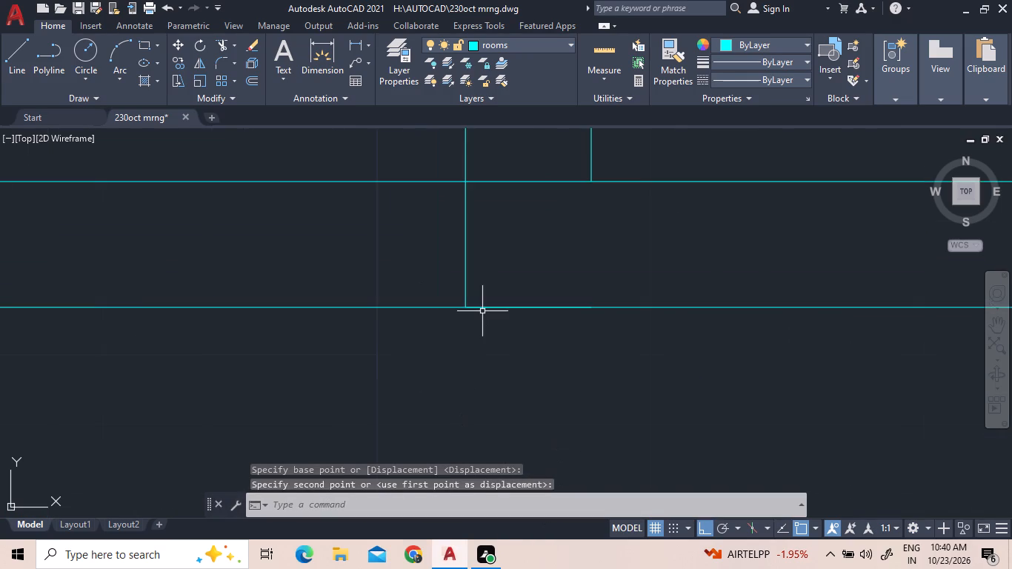
{"action": "scroll", "coordinate": [482, 311], "scroll_direction": "down", "scroll_amount": 6}
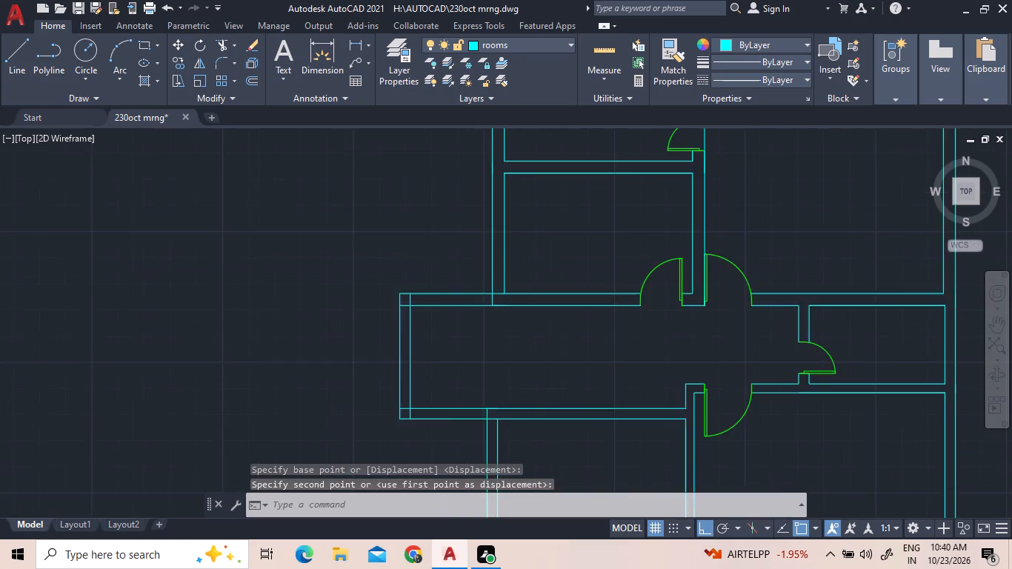
Examine how the projection's south wall line overlaps the southwest room's wall line at their junction.
{"action": "scroll", "coordinate": [501, 350], "scroll_direction": "up", "scroll_amount": 5}
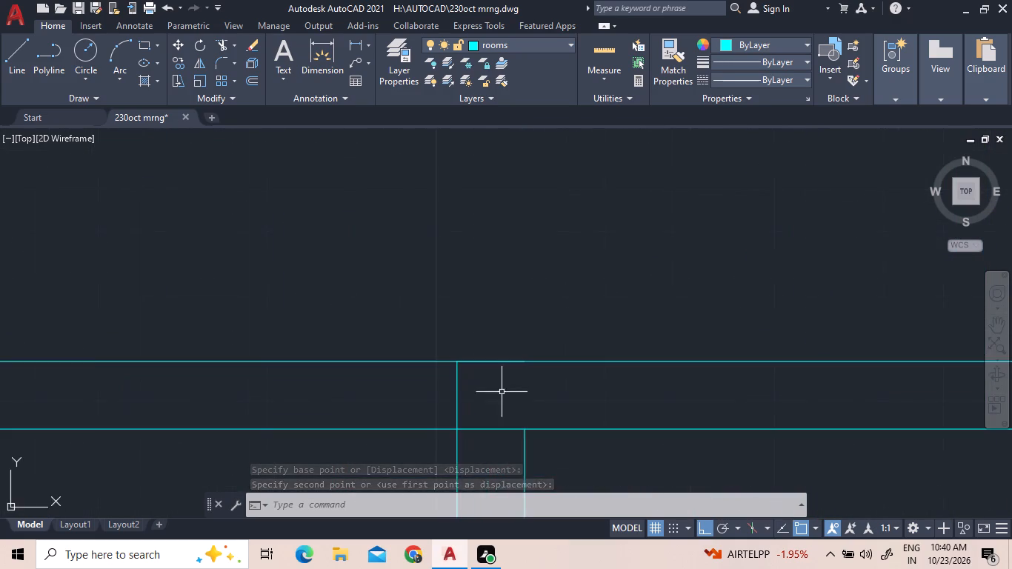
{"action": "scroll", "coordinate": [502, 377], "scroll_direction": "up", "scroll_amount": 3}
{"action": "scroll", "coordinate": [475, 319], "scroll_direction": "up", "scroll_amount": 2}
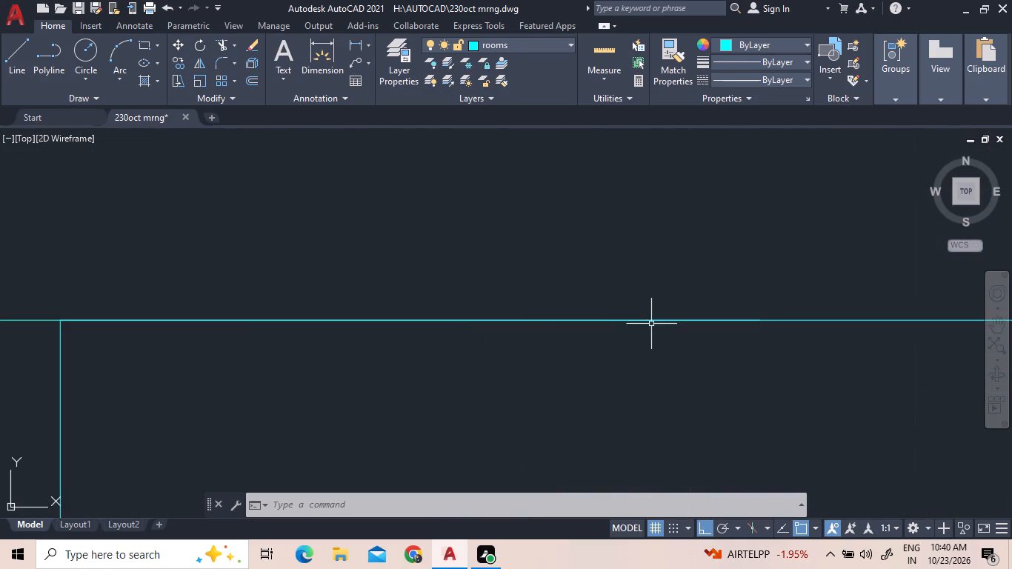
{"action": "scroll", "coordinate": [653, 340], "scroll_direction": "down", "scroll_amount": 3}
{"action": "left_click", "coordinate": [427, 339]}
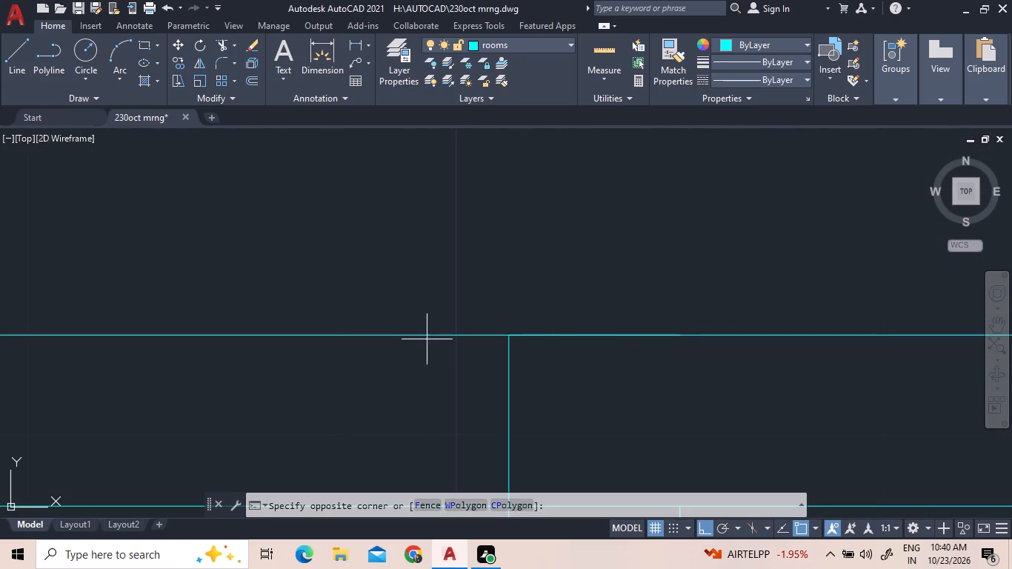
{"action": "left_click", "coordinate": [420, 314]}
{"action": "scroll", "coordinate": [506, 342], "scroll_direction": "up", "scroll_amount": 4}
{"action": "scroll", "coordinate": [506, 342], "scroll_direction": "down", "scroll_amount": 4}
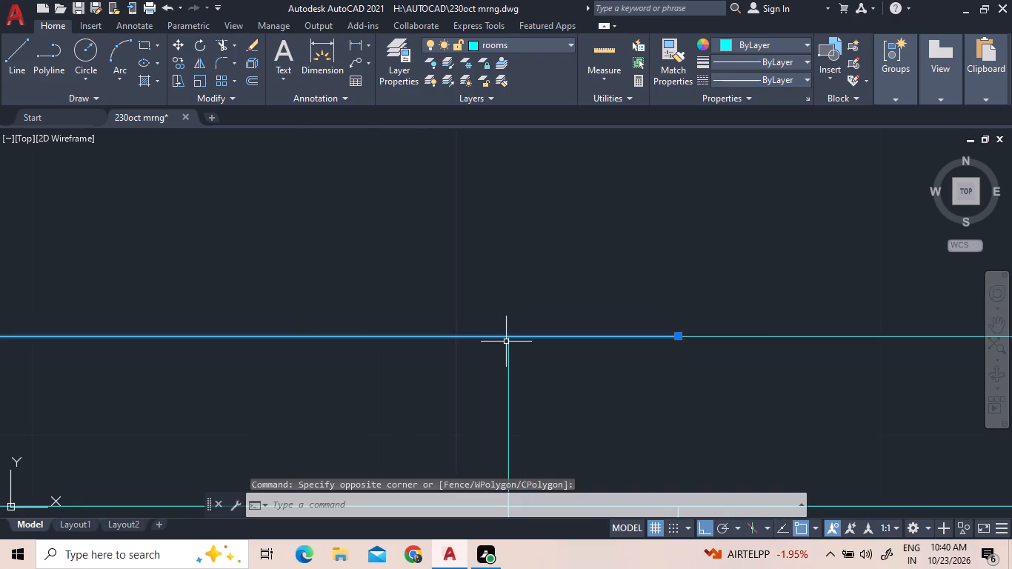
{"action": "key", "text": "Escape"}
{"action": "scroll", "coordinate": [506, 355], "scroll_direction": "down", "scroll_amount": 7}
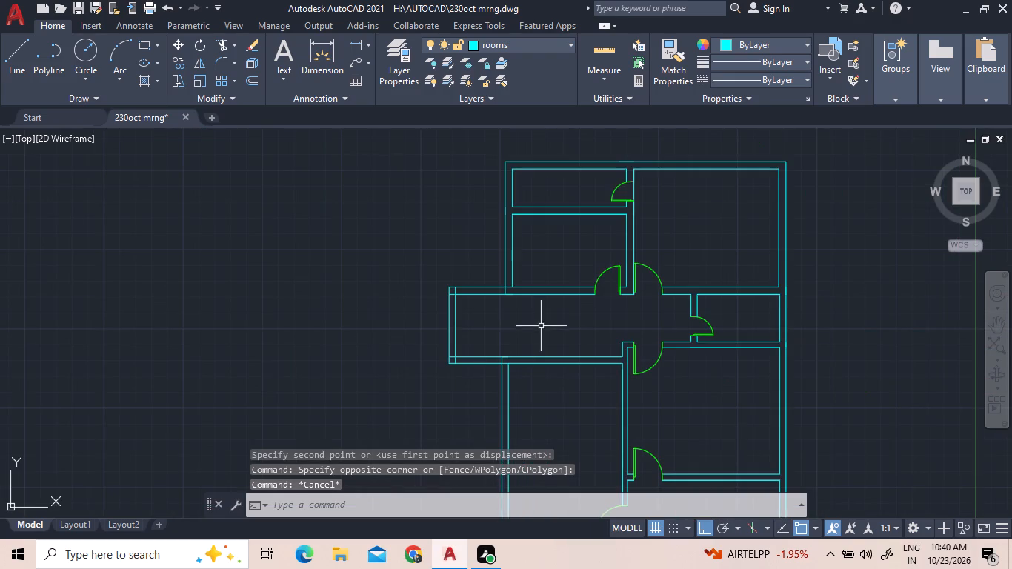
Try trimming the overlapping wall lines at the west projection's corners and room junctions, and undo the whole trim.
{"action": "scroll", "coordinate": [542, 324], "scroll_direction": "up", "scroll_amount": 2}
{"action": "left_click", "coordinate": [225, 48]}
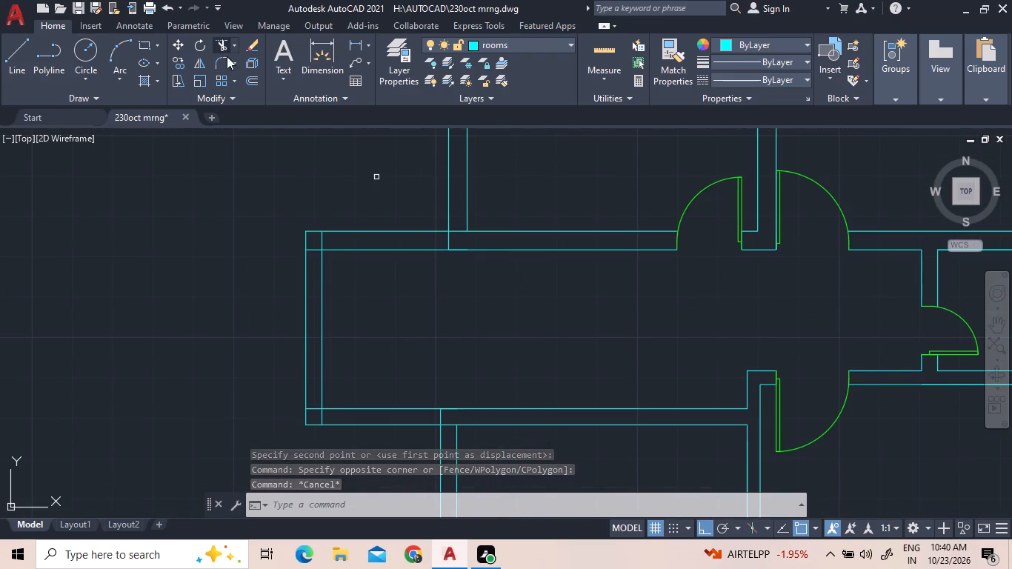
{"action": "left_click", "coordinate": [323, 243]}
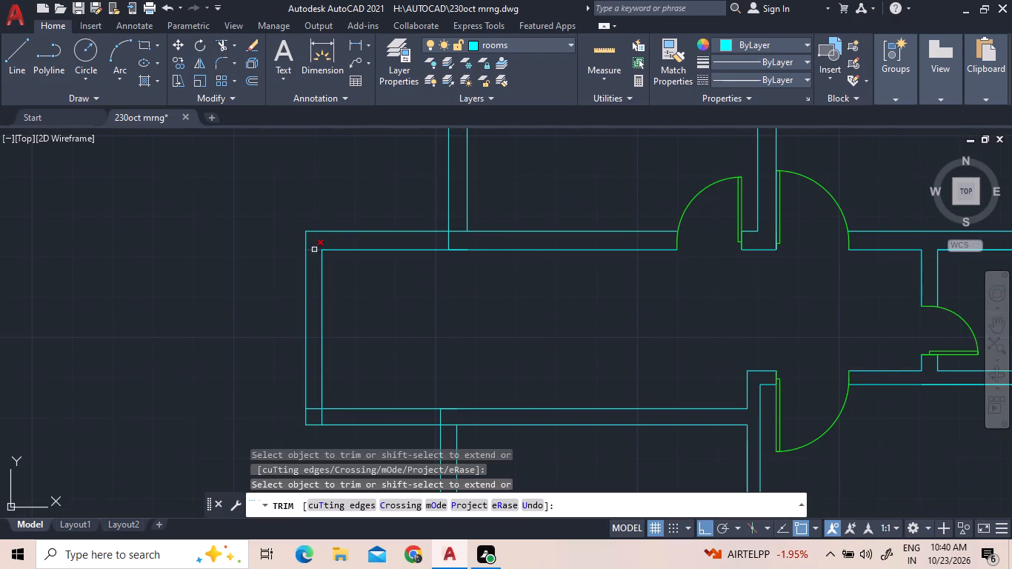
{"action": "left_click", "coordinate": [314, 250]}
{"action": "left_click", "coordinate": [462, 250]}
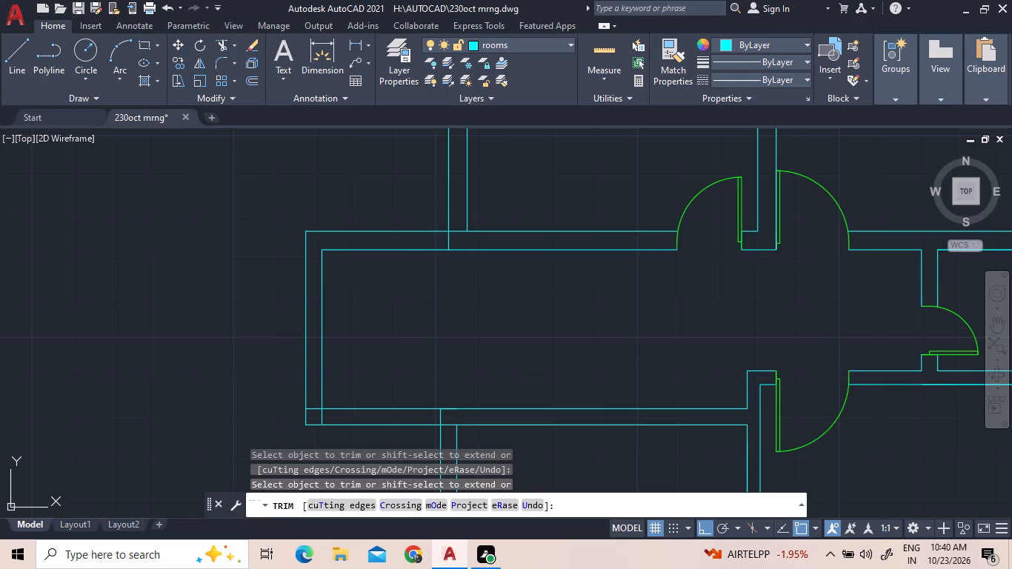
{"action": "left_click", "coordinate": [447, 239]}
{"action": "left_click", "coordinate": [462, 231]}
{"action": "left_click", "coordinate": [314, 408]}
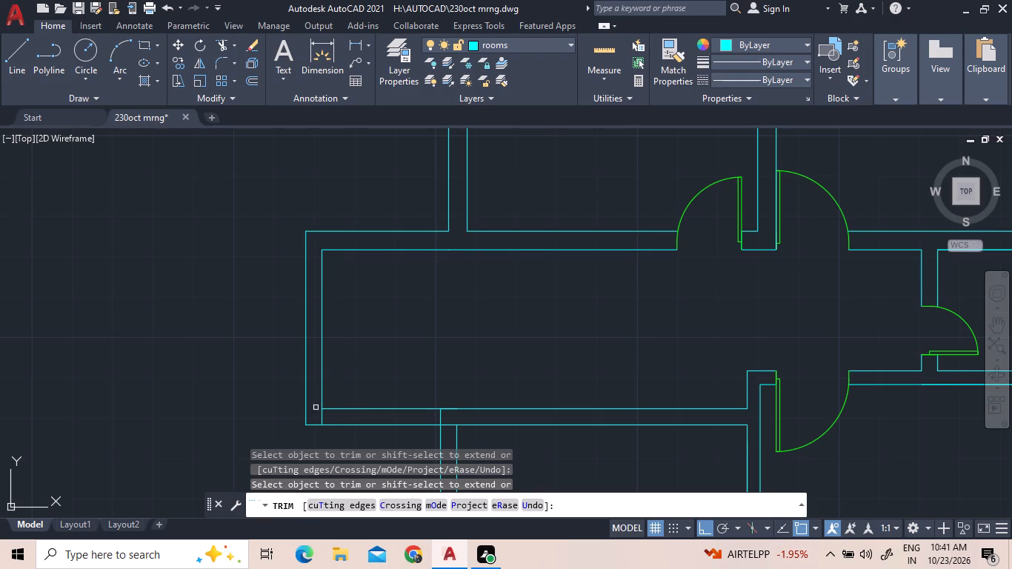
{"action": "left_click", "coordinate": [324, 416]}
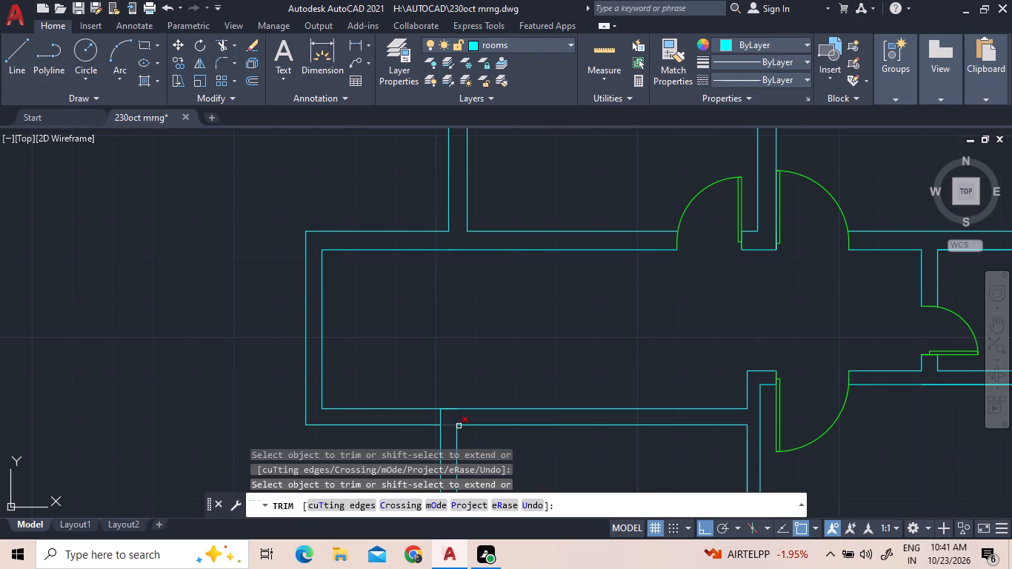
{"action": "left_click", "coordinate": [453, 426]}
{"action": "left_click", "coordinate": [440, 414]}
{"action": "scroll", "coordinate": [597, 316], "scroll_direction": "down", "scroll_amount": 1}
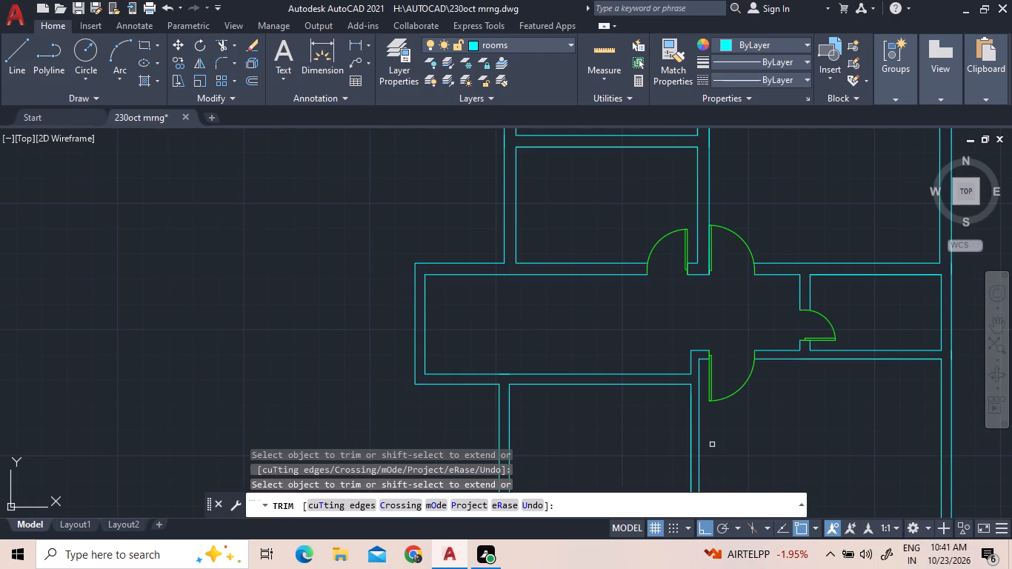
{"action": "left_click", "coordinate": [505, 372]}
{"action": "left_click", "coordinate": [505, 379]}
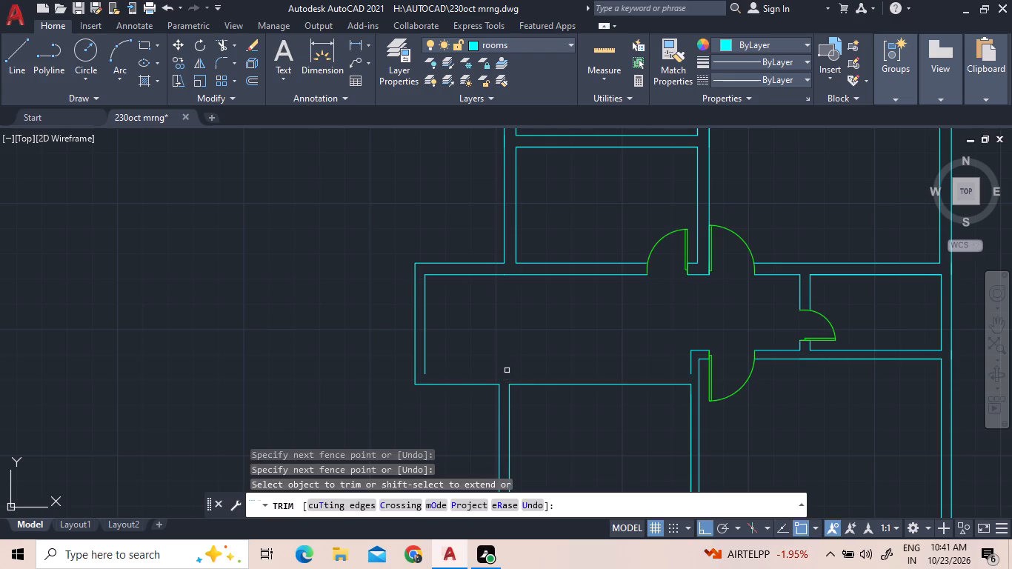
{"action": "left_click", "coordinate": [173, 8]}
Trim the crossing line ends at the west projection's two corners and open its wall junctions with the upper west and southwest rooms.
{"action": "left_click", "coordinate": [226, 44]}
{"action": "left_click", "coordinate": [315, 247]}
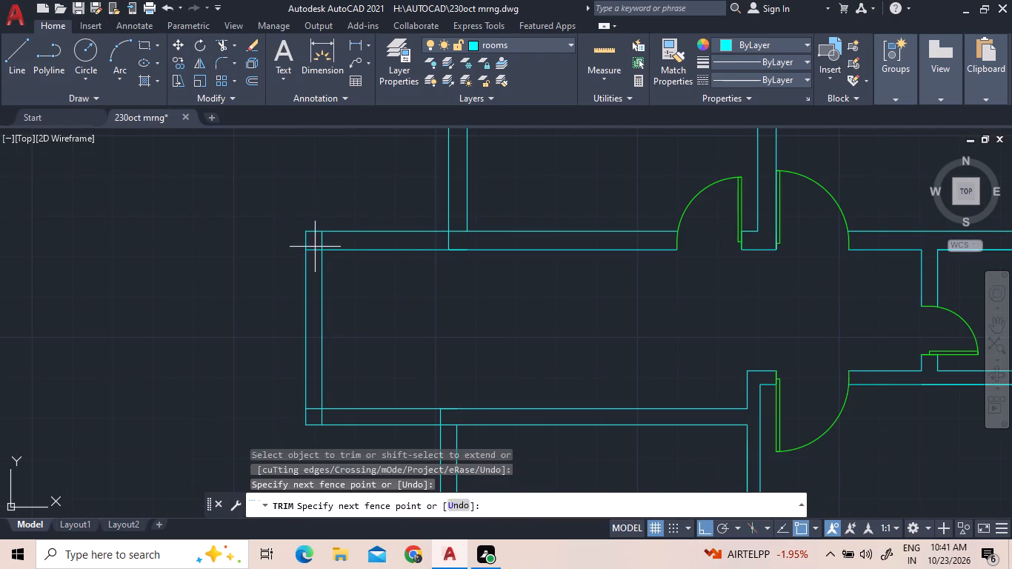
{"action": "double_click", "coordinate": [323, 242]}
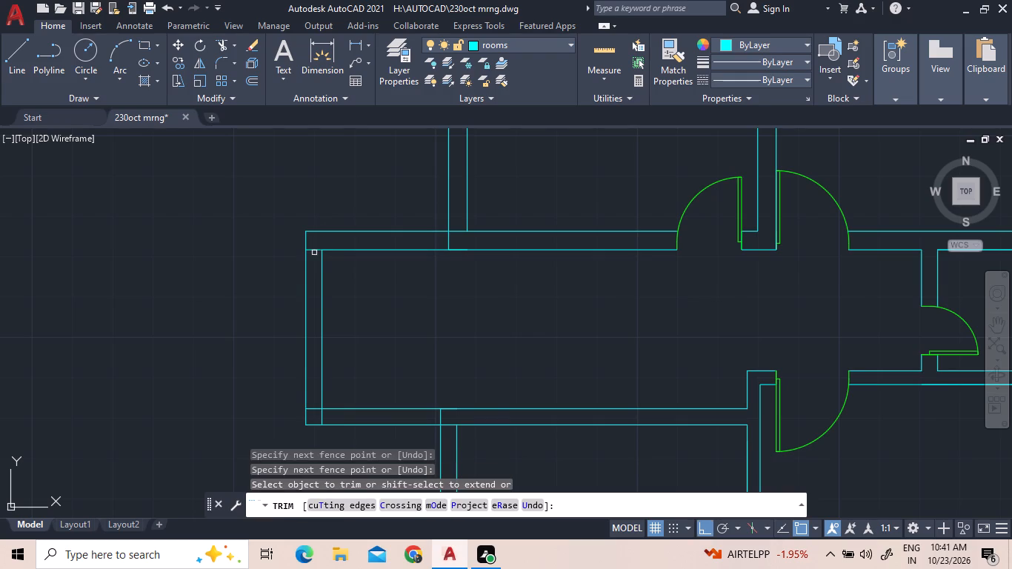
{"action": "left_click", "coordinate": [314, 253]}
{"action": "left_click", "coordinate": [316, 247]}
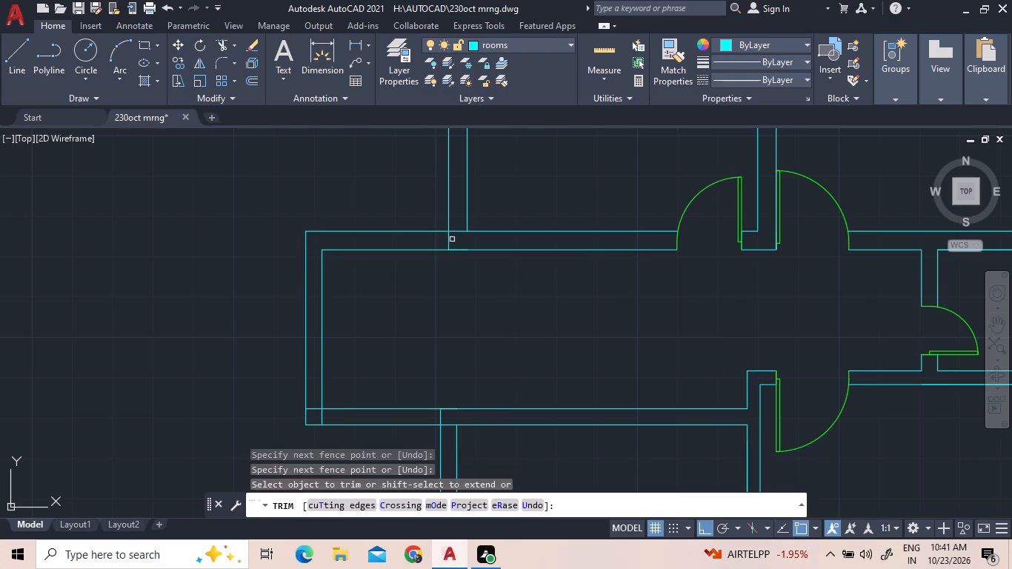
{"action": "left_click", "coordinate": [447, 241]}
{"action": "left_click", "coordinate": [458, 233]}
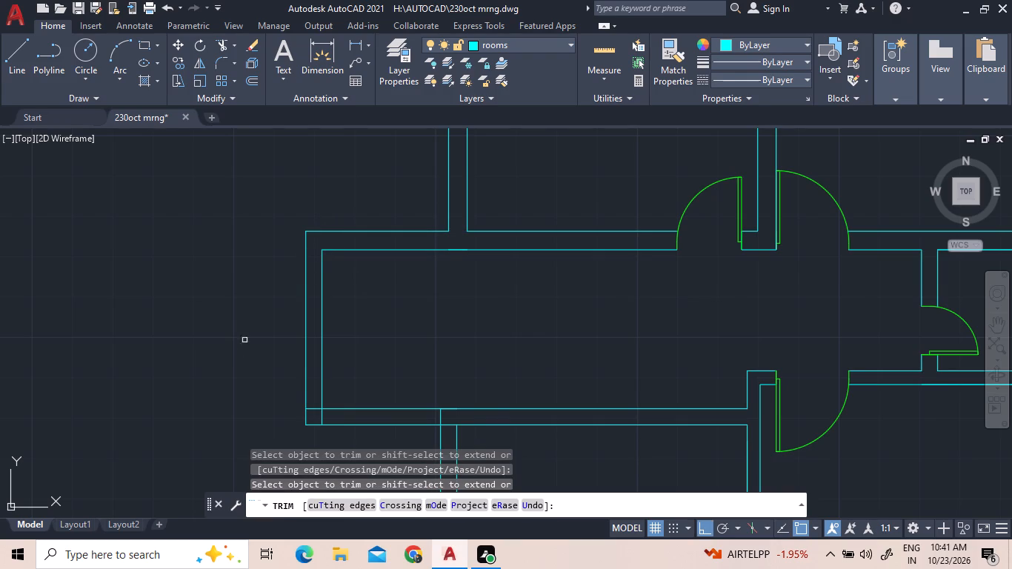
{"action": "left_click", "coordinate": [308, 408]}
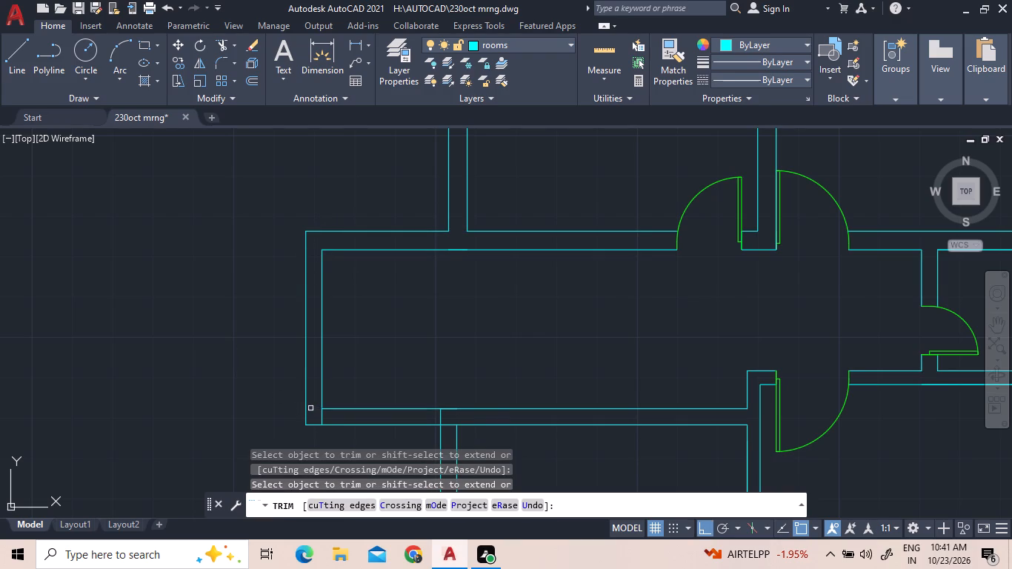
{"action": "left_click", "coordinate": [321, 413]}
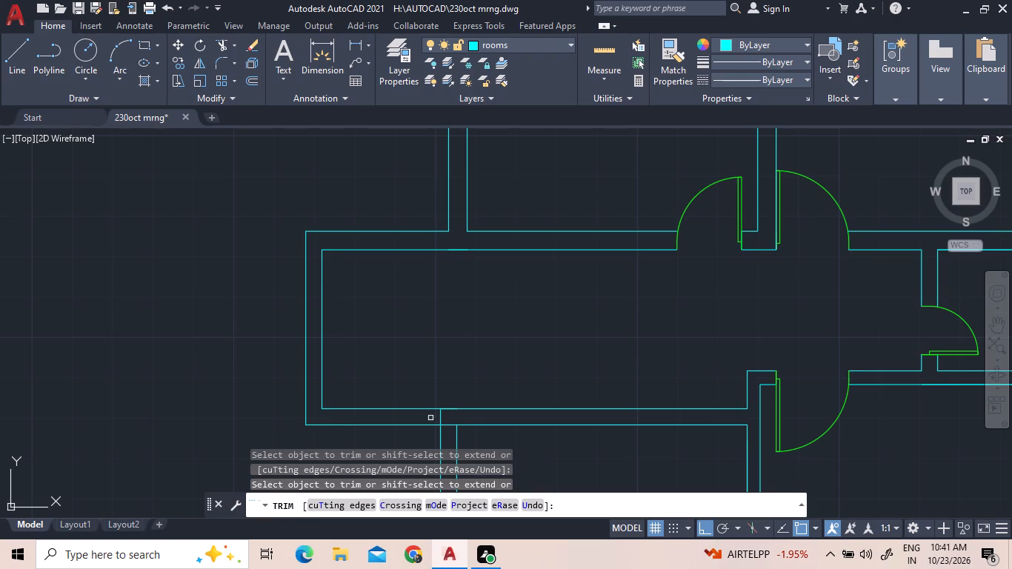
{"action": "left_click", "coordinate": [446, 422]}
{"action": "double_click", "coordinate": [435, 417]}
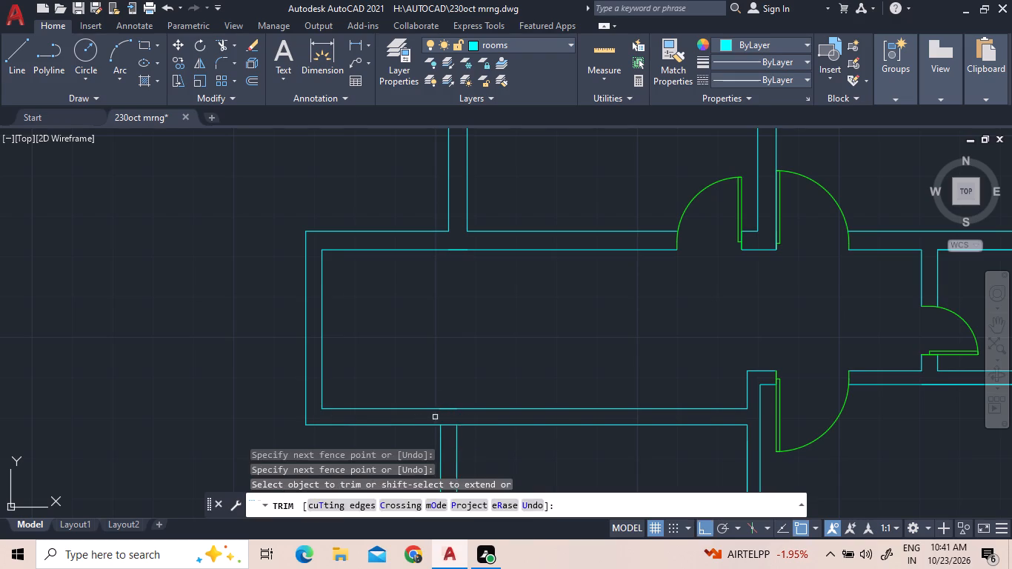
{"action": "left_click", "coordinate": [451, 432]}
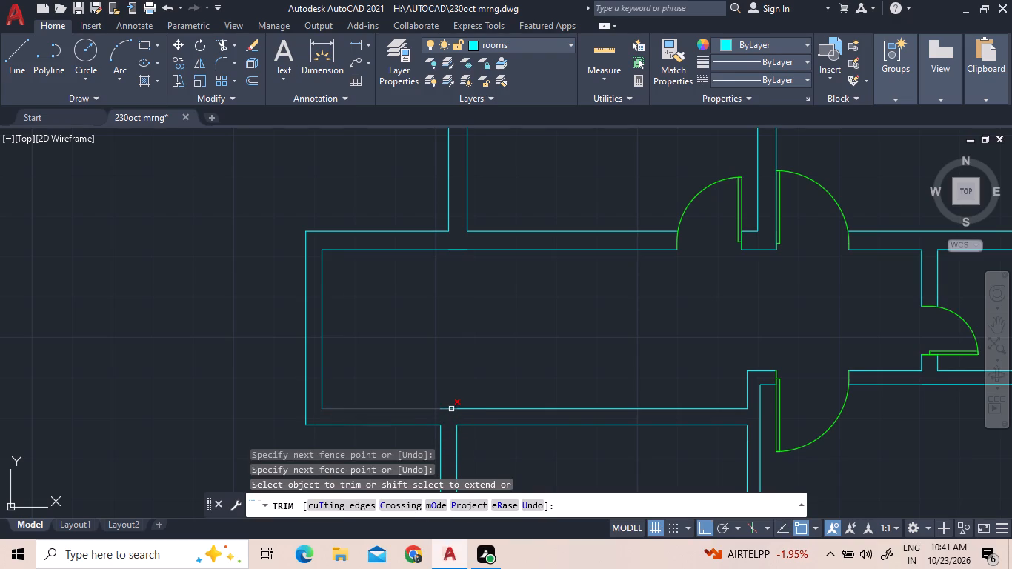
{"action": "right_click", "coordinate": [431, 364]}
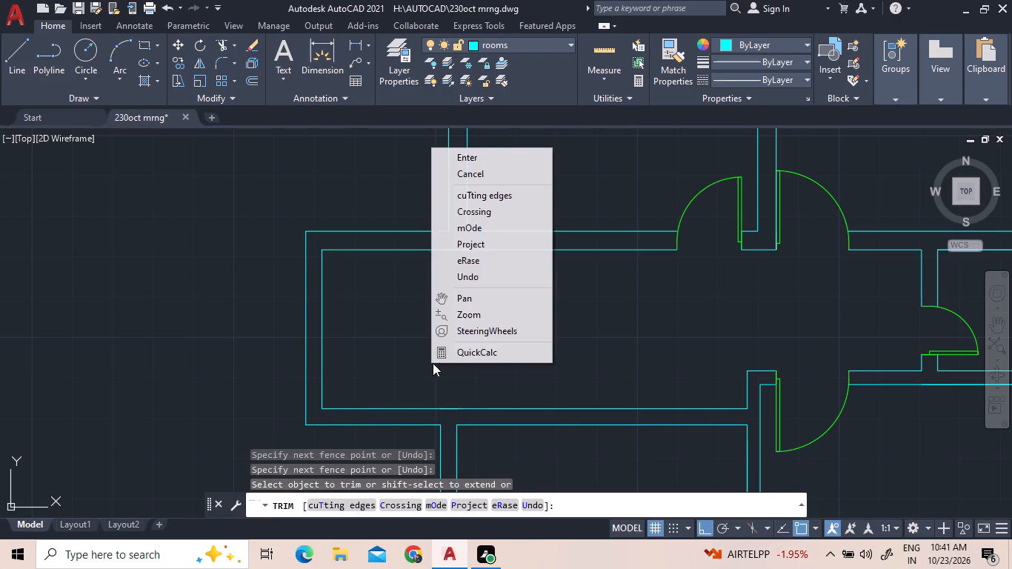
{"action": "left_click", "coordinate": [454, 156]}
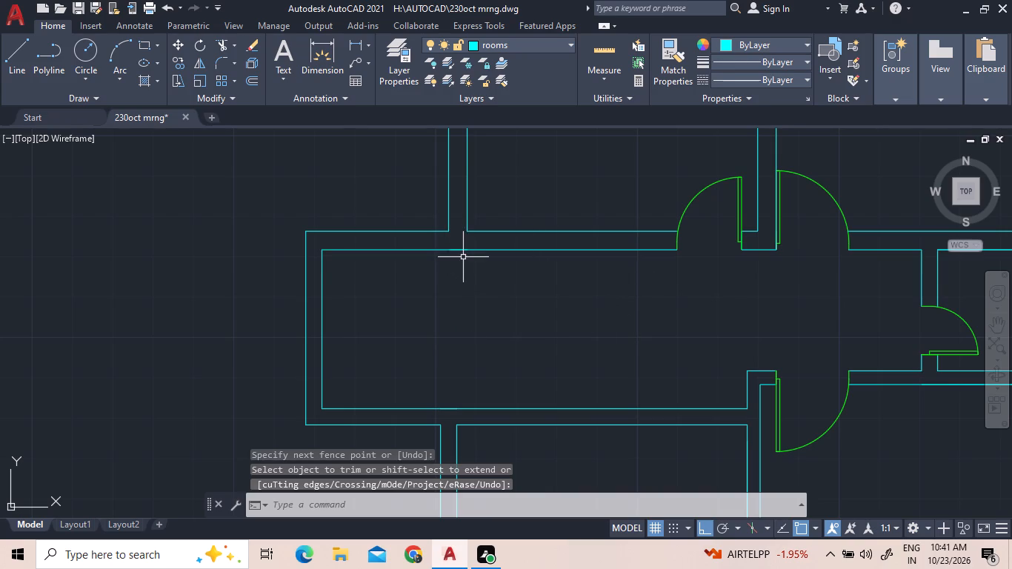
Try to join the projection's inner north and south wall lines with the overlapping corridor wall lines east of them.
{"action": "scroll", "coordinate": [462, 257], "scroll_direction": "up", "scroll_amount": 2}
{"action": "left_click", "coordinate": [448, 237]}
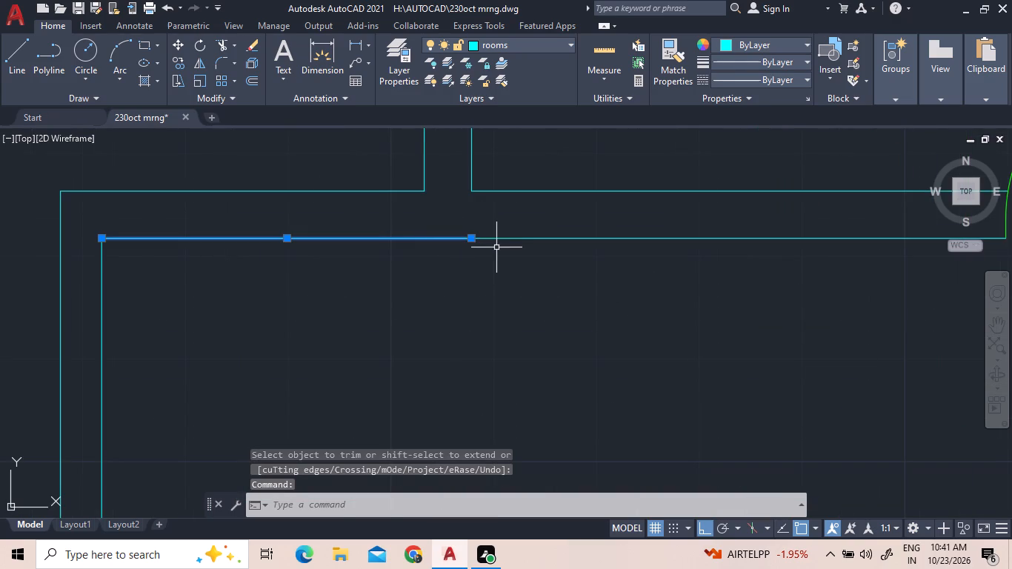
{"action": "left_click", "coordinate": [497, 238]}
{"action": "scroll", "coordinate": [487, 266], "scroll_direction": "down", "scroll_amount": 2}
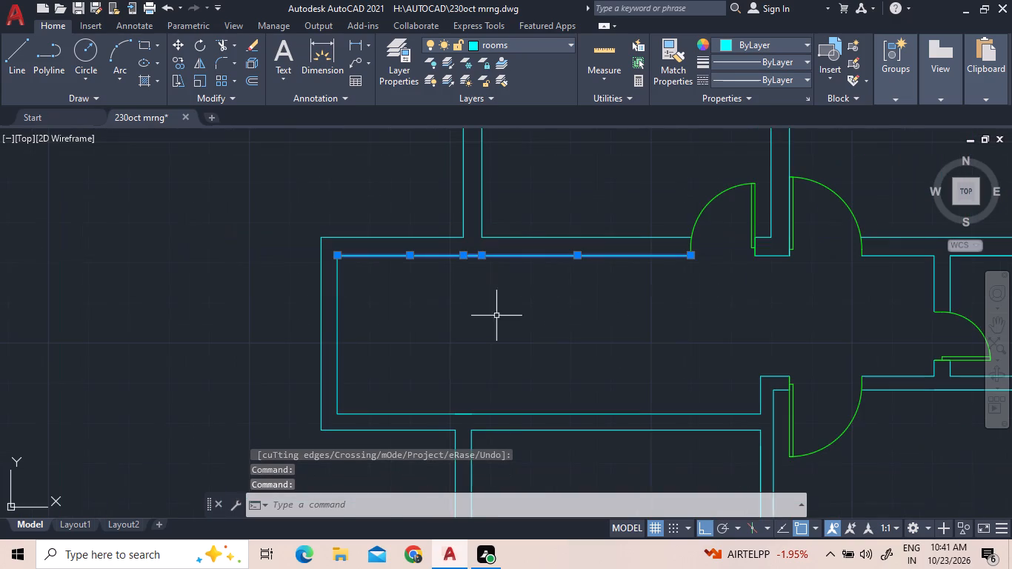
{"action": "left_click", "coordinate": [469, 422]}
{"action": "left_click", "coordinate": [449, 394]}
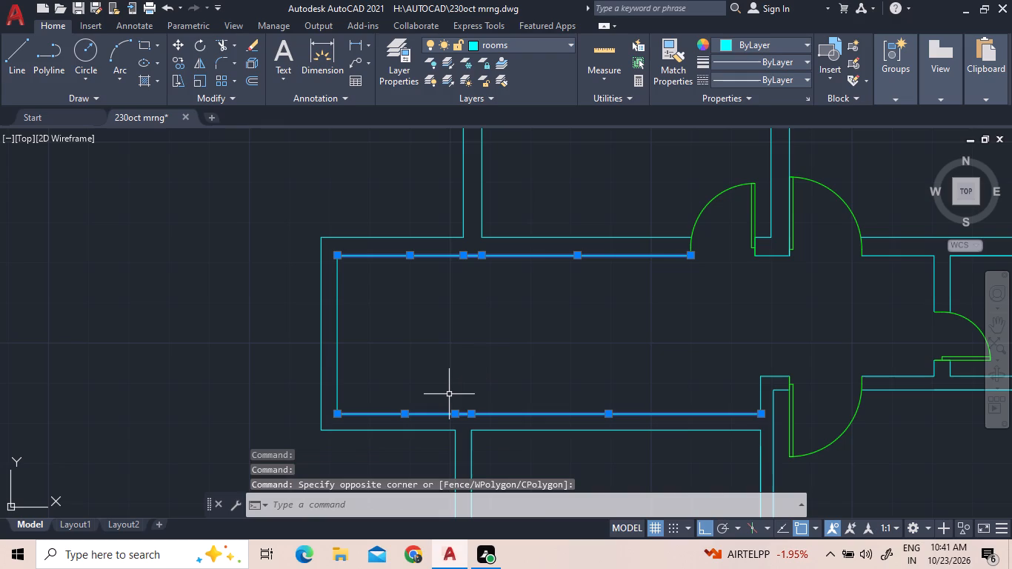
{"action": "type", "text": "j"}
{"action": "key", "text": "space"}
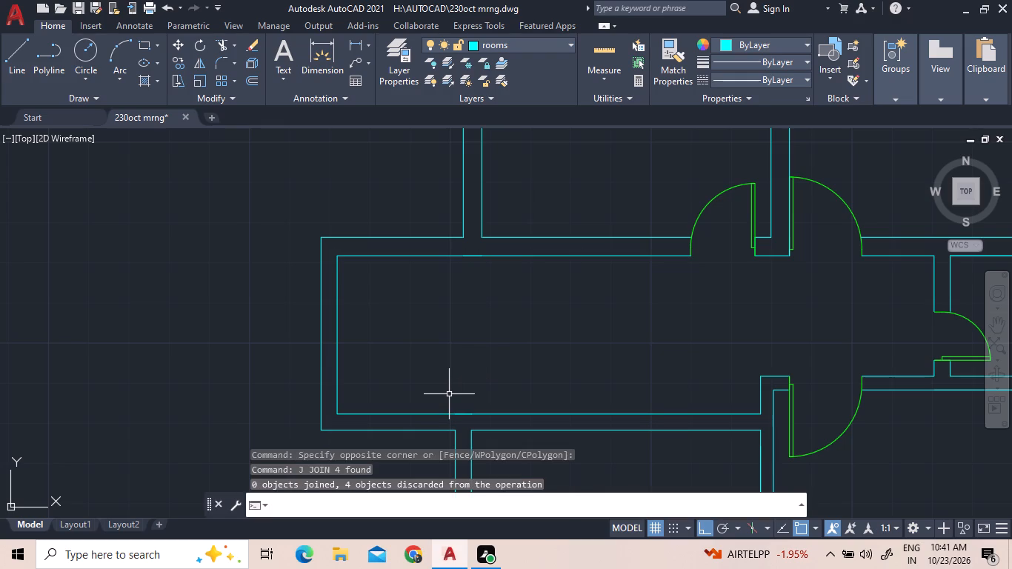
Join the projection's inner north, west and south wall lines into a polyline, including the two adjoining corridor wall lines in the selection.
{"action": "left_click", "coordinate": [478, 413]}
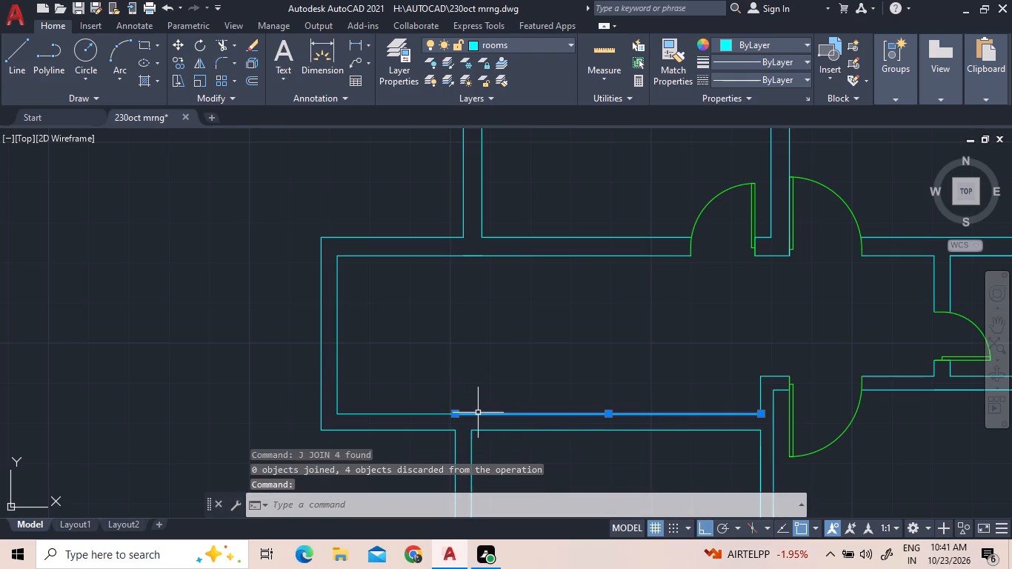
{"action": "left_click", "coordinate": [471, 256]}
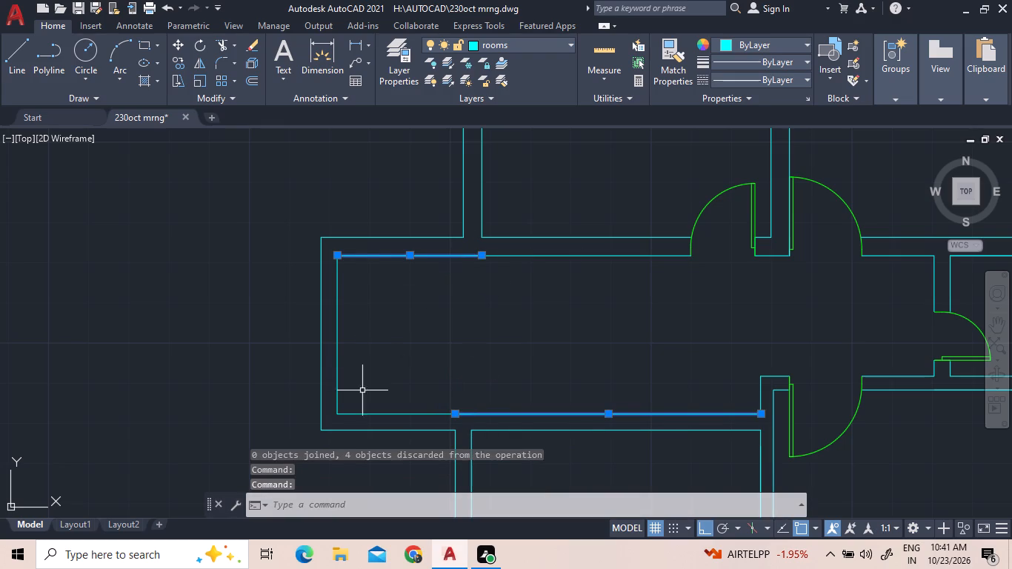
{"action": "left_click", "coordinate": [447, 422]}
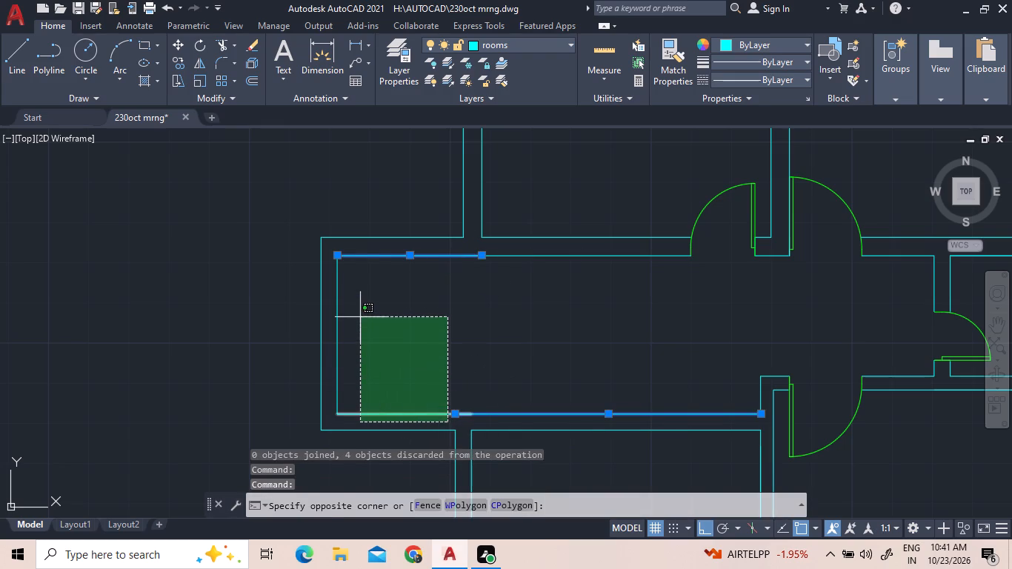
{"action": "left_click", "coordinate": [334, 302]}
{"action": "left_click", "coordinate": [571, 294]}
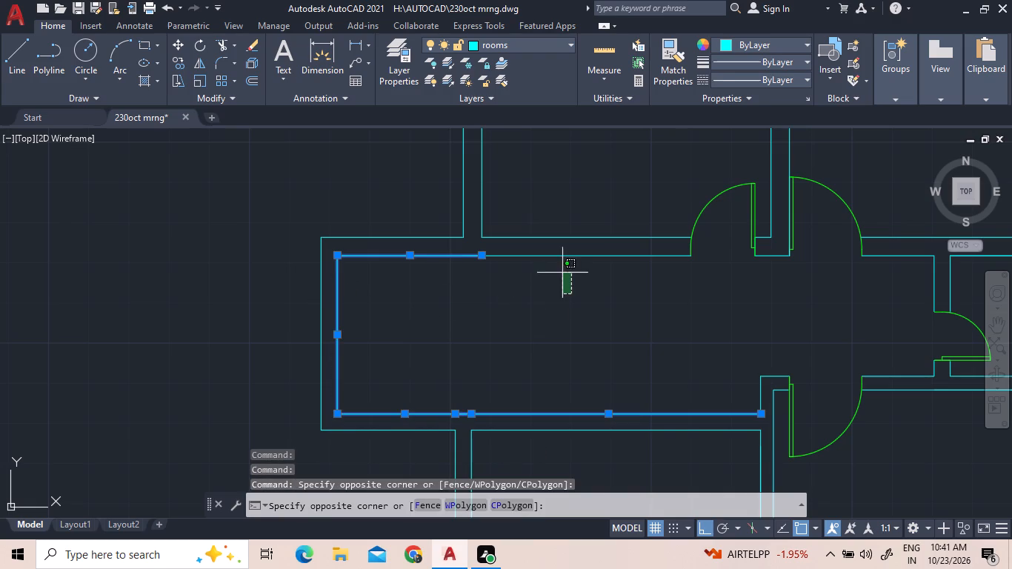
{"action": "left_click", "coordinate": [522, 251]}
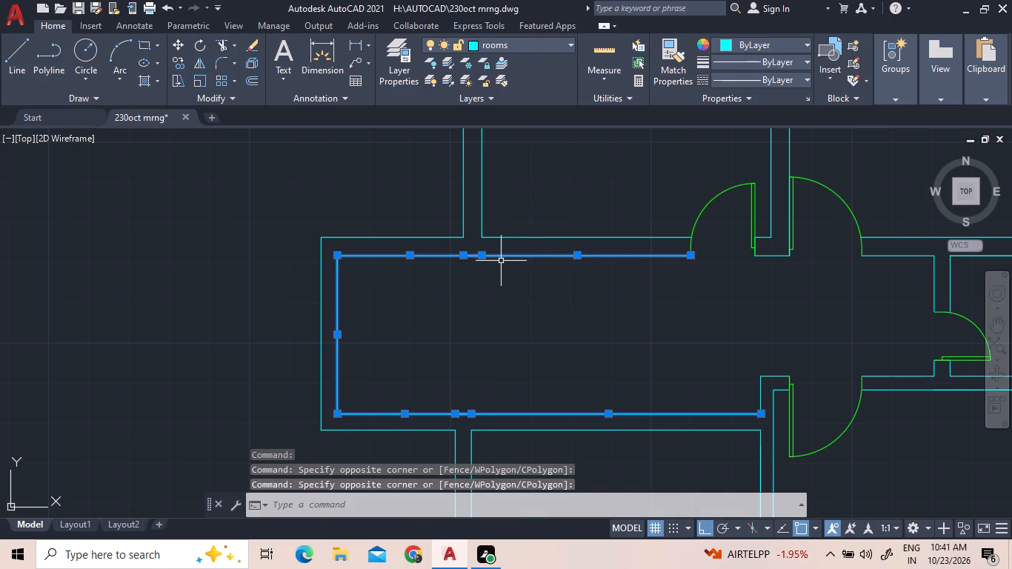
{"action": "key", "text": "j"}
{"action": "key", "text": "space"}
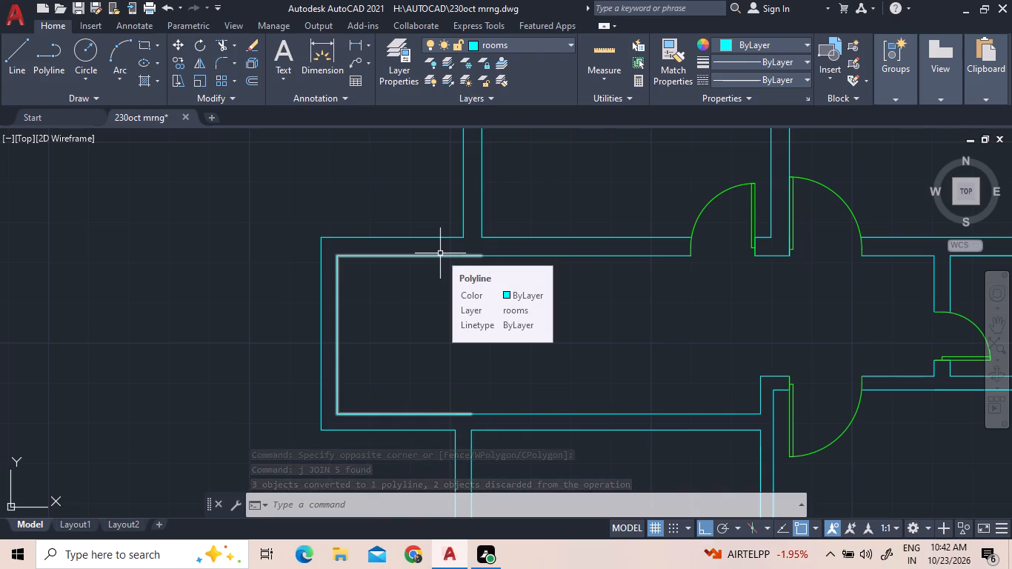
Explode the joined polyline along the west projection's inner north, west and south walls.
{"action": "scroll", "coordinate": [440, 253], "scroll_direction": "up", "scroll_amount": 2}
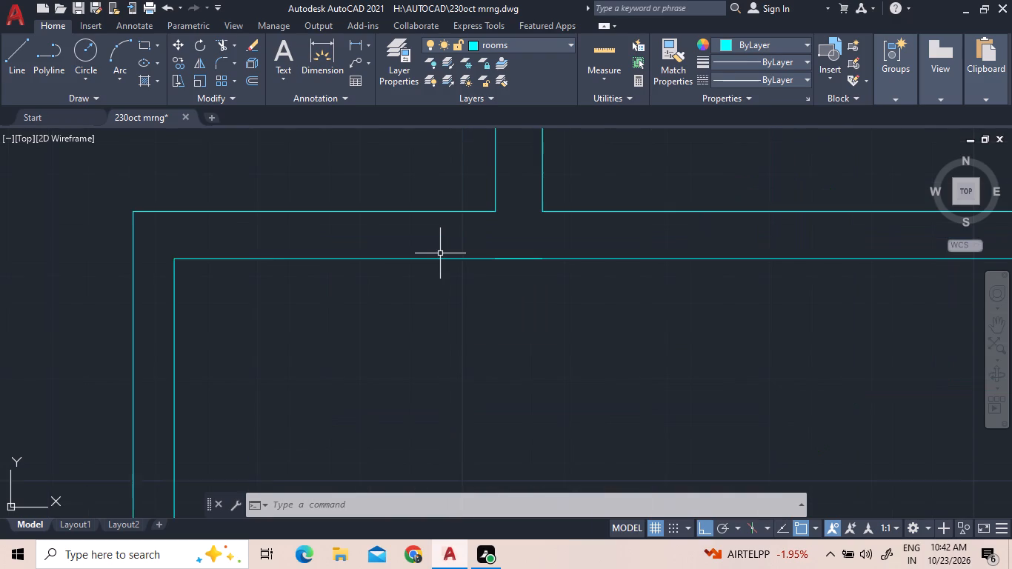
{"action": "scroll", "coordinate": [440, 253], "scroll_direction": "down", "scroll_amount": 2}
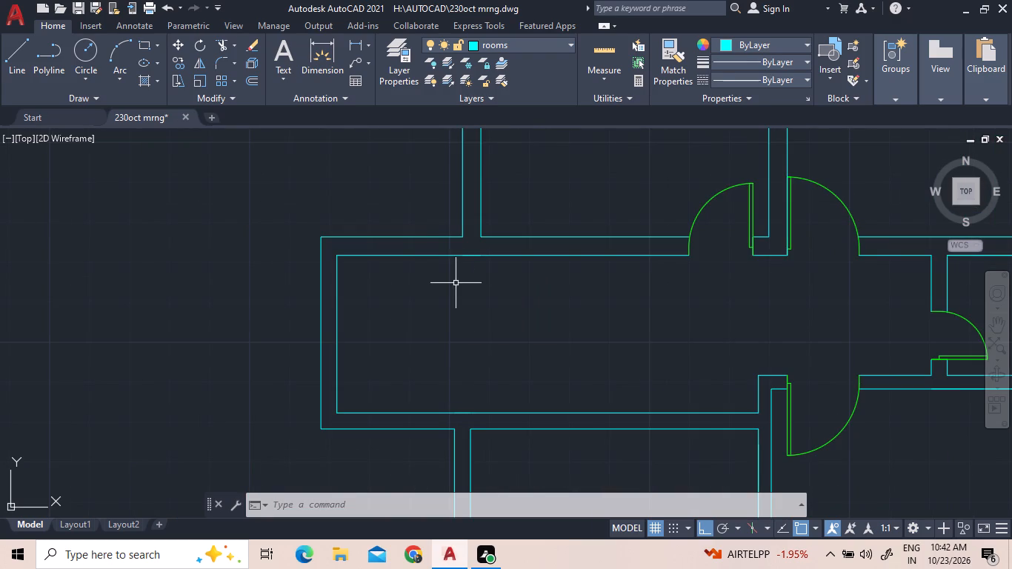
{"action": "scroll", "coordinate": [556, 302], "scroll_direction": "down", "scroll_amount": 1}
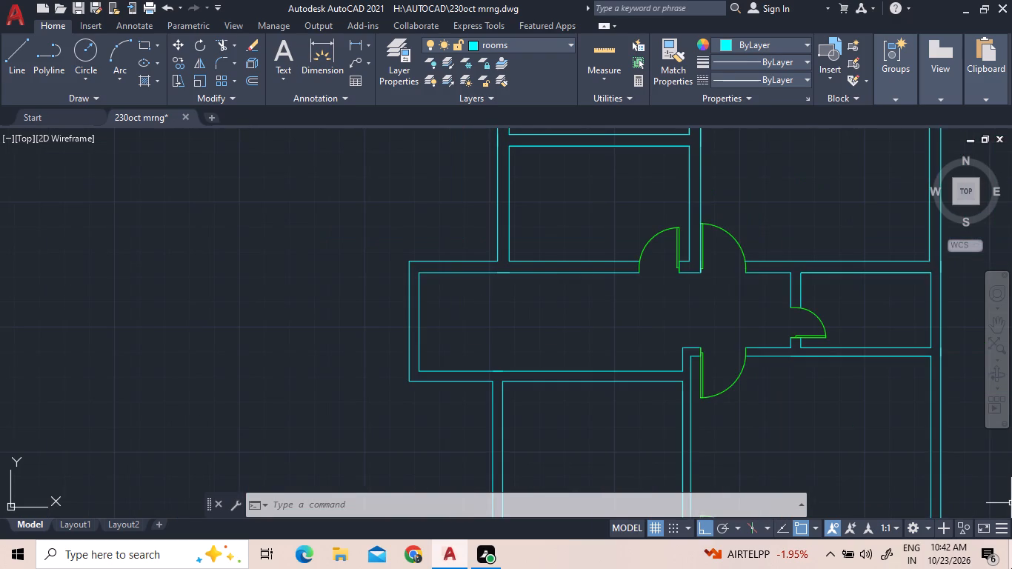
{"action": "middle_click_drag", "start_coordinate": [1006, 552], "coordinate": [686, 521]}
{"action": "middle_click_drag", "start_coordinate": [688, 438], "coordinate": [375, 418]}
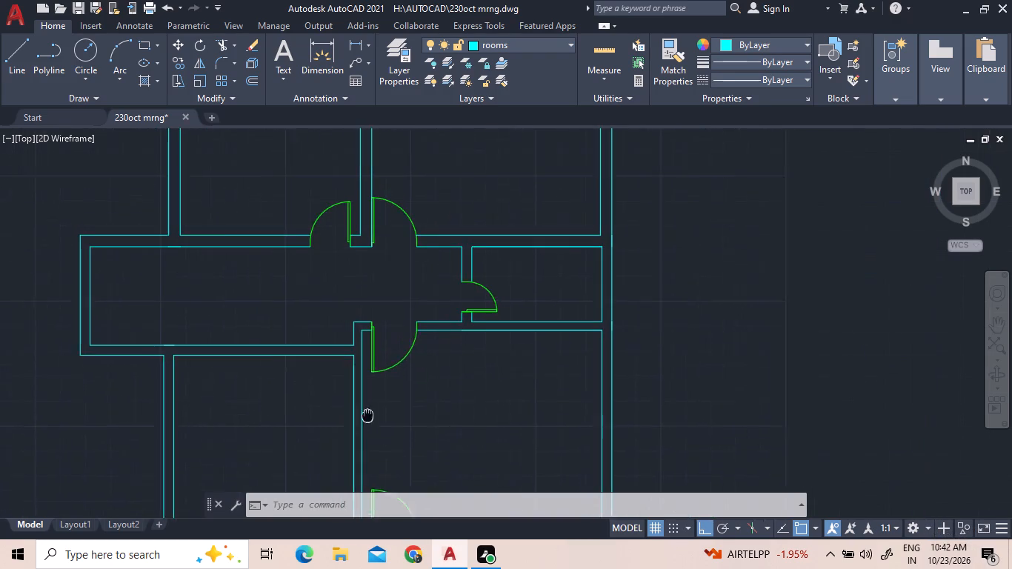
{"action": "middle_click_drag", "start_coordinate": [375, 418], "coordinate": [407, 420]}
{"action": "key", "text": "Escape"}
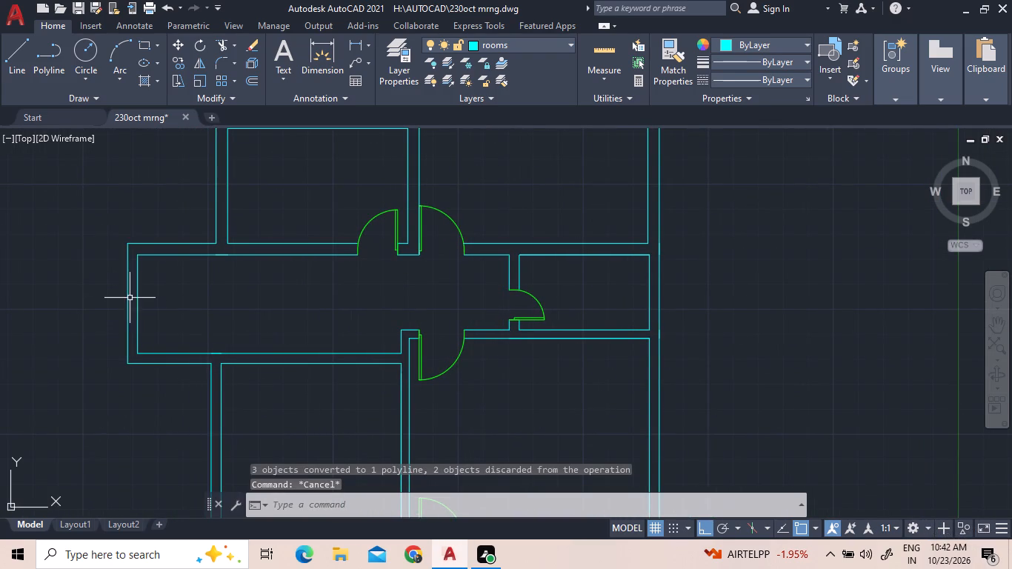
{"action": "left_click", "coordinate": [139, 298]}
{"action": "type", "text": "x"}
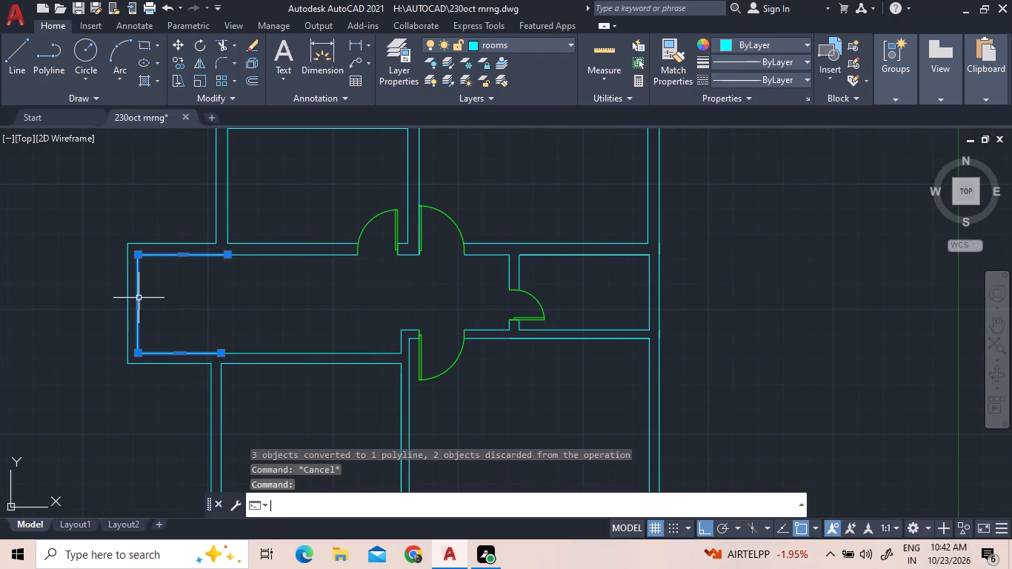
{"action": "key", "text": "space"}
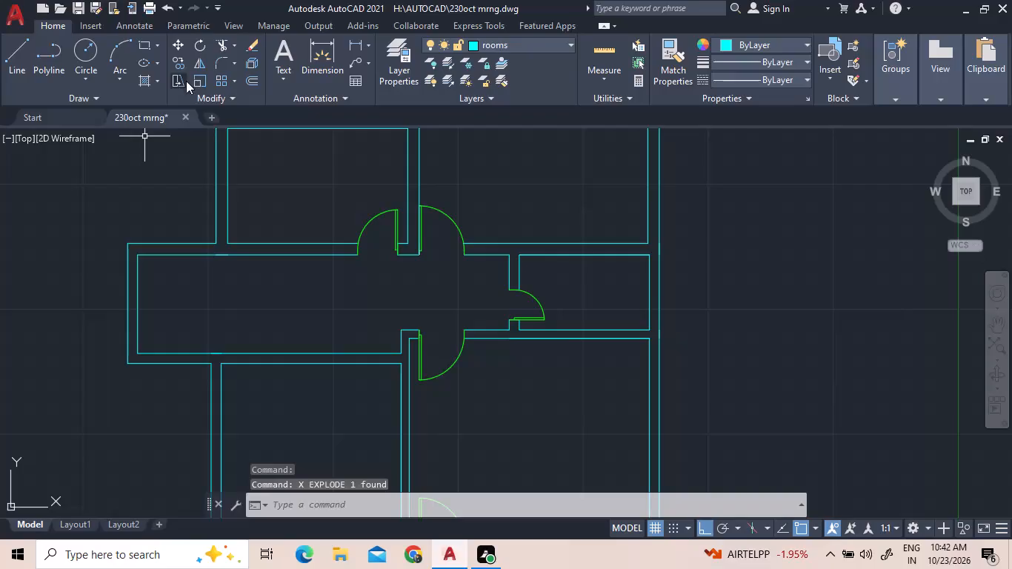
Offset the projection's inner west wall line 1.0 eastward, and offset the resulting line another 1.0 east.
{"action": "left_click", "coordinate": [255, 81]}
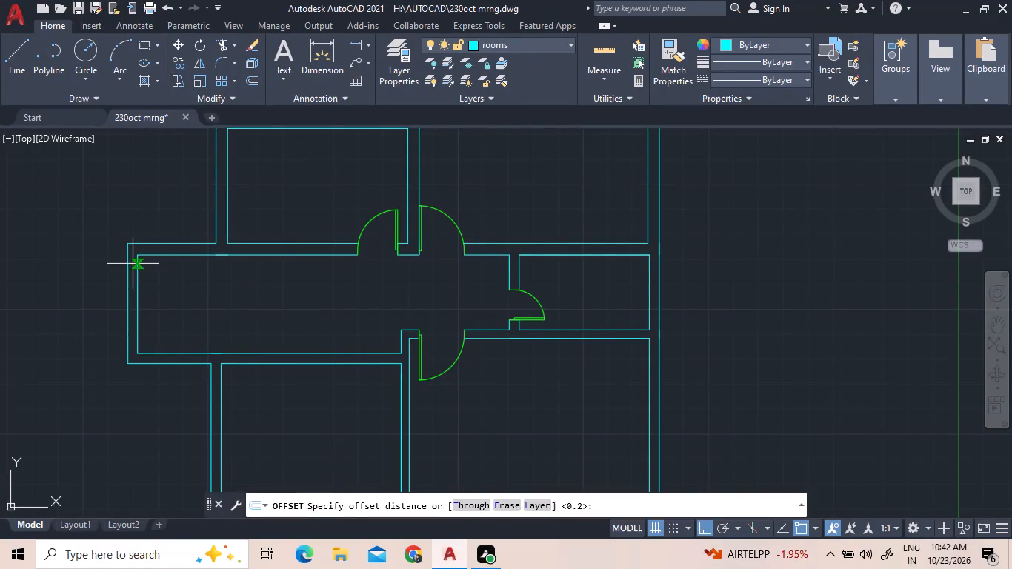
{"action": "type", "text": "1.0"}
{"action": "key", "text": "Return"}
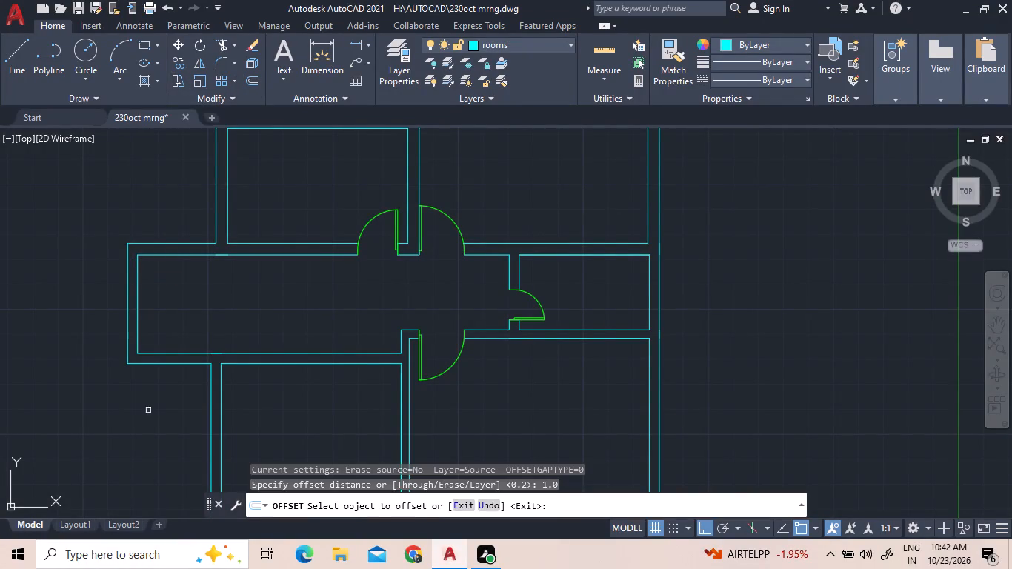
{"action": "left_click", "coordinate": [139, 313]}
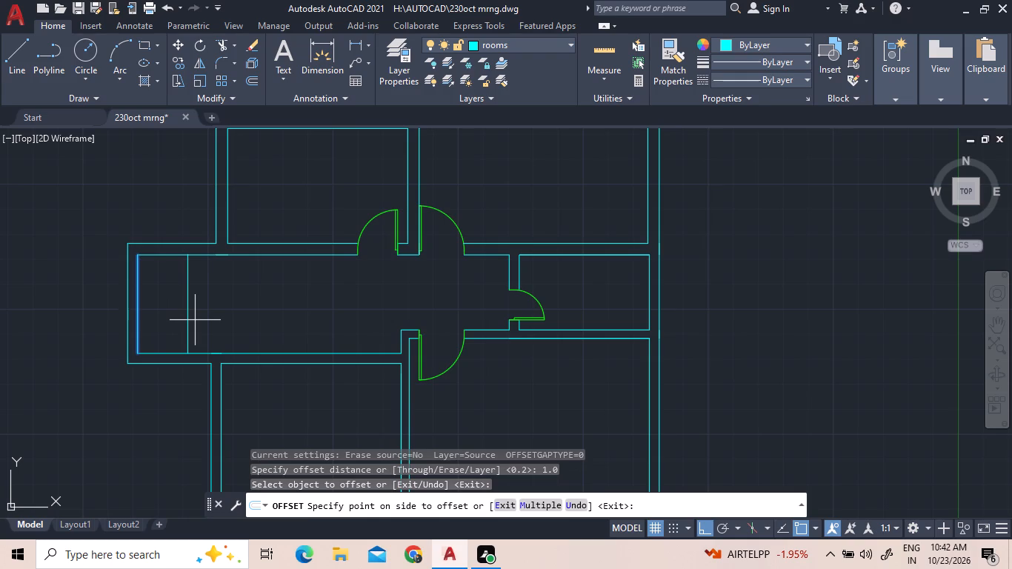
{"action": "left_click", "coordinate": [195, 320]}
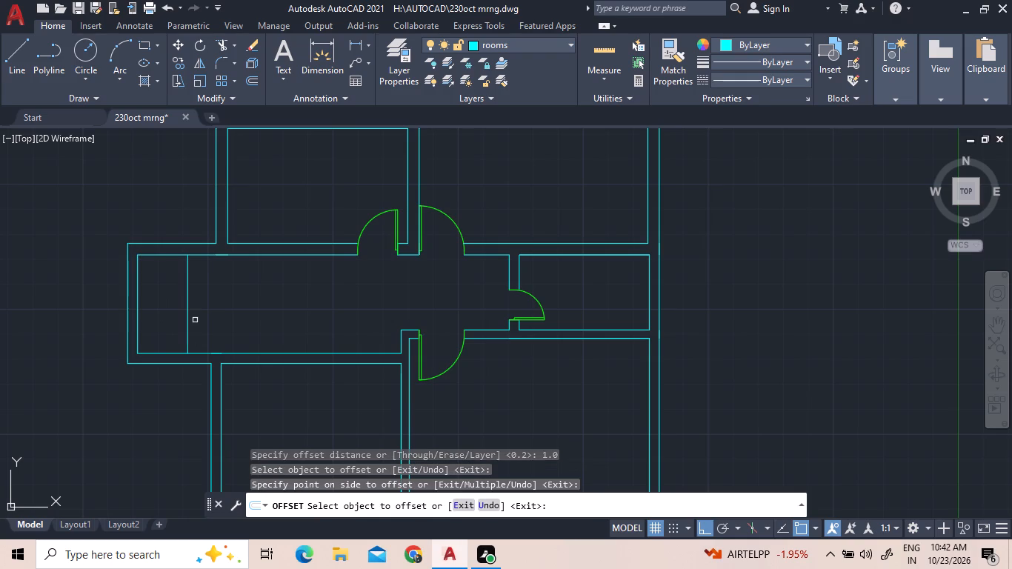
{"action": "left_click", "coordinate": [187, 319]}
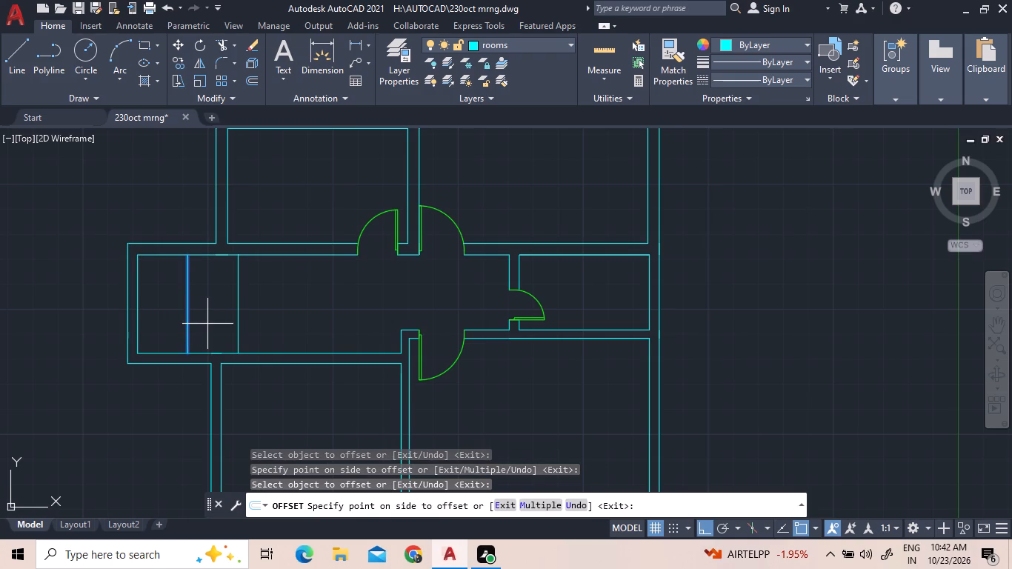
{"action": "left_click", "coordinate": [207, 324]}
{"action": "key", "text": "Escape"}
Delete the first offset line, the one nearer the projection's west wall, keeping the second.
{"action": "left_click", "coordinate": [207, 327]}
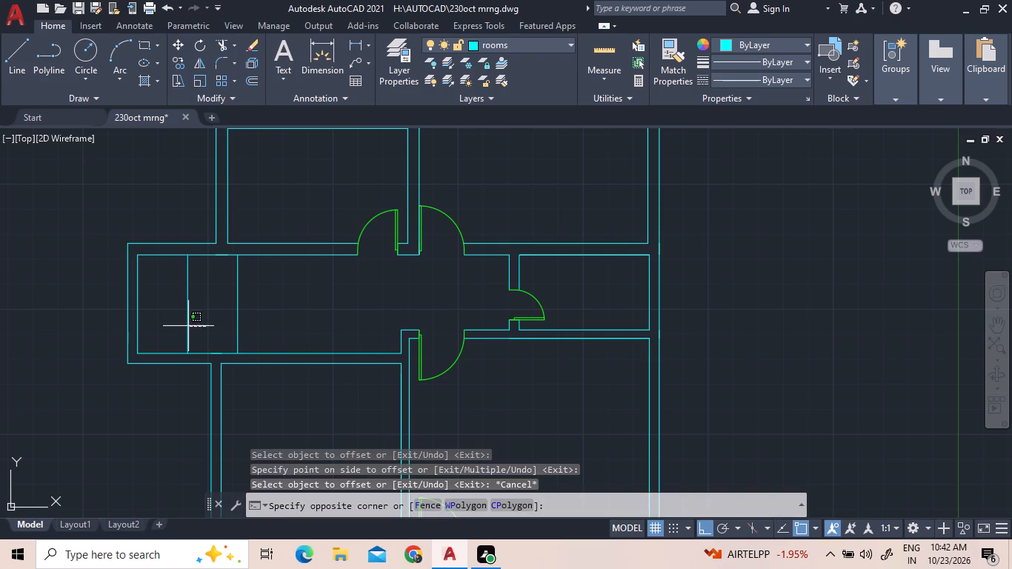
{"action": "left_click", "coordinate": [176, 326]}
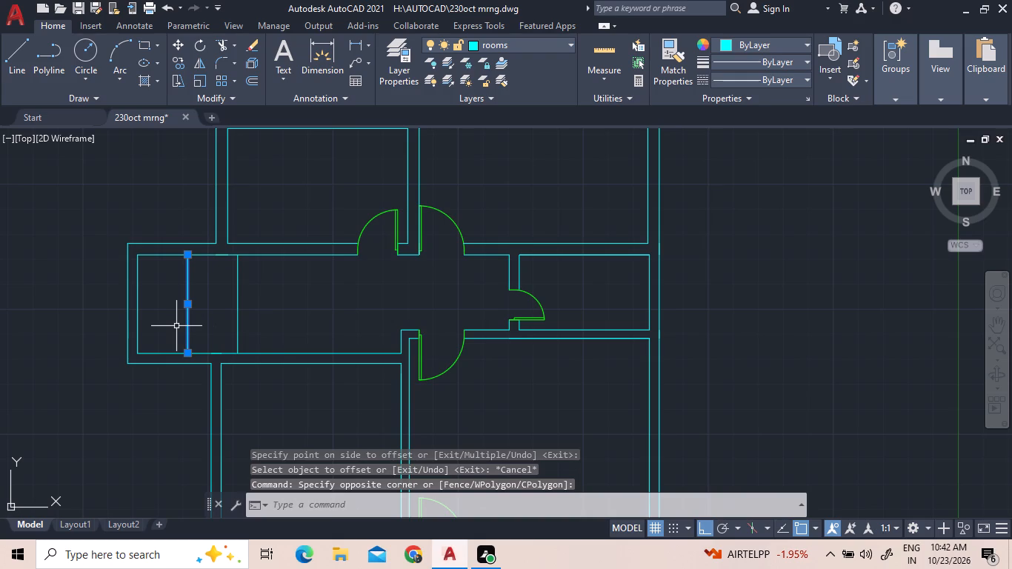
{"action": "key", "text": "Delete"}
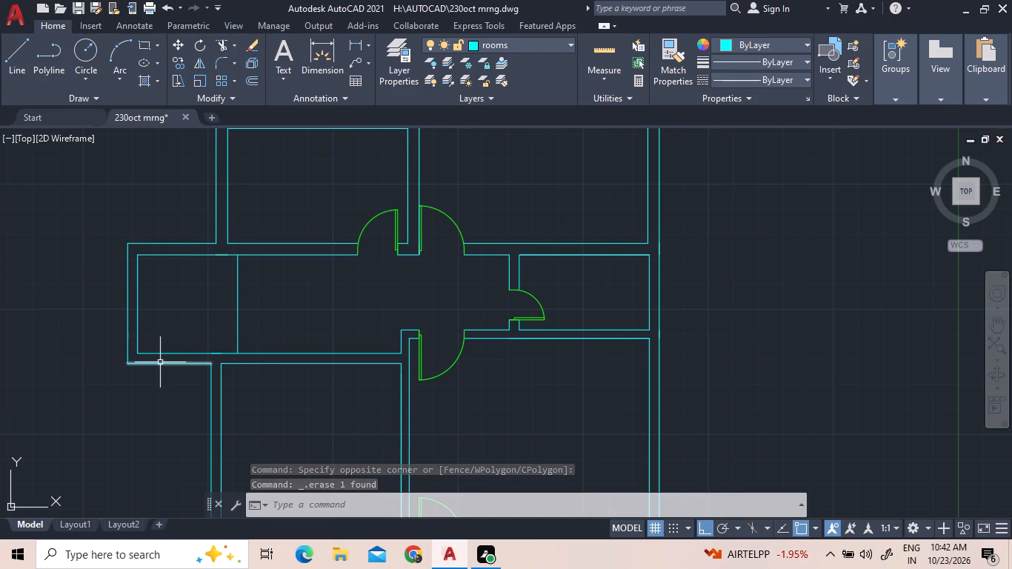
Draw a vertical line across the projection from its outer south to its outer north wall line, just east of the west wall.
{"action": "left_click", "coordinate": [8, 59]}
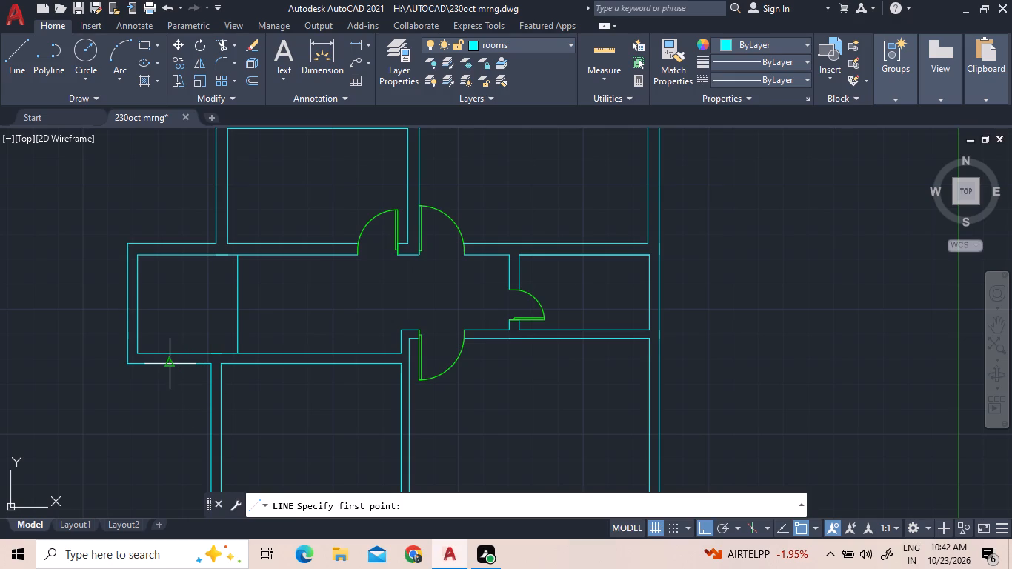
{"action": "left_click", "coordinate": [164, 363]}
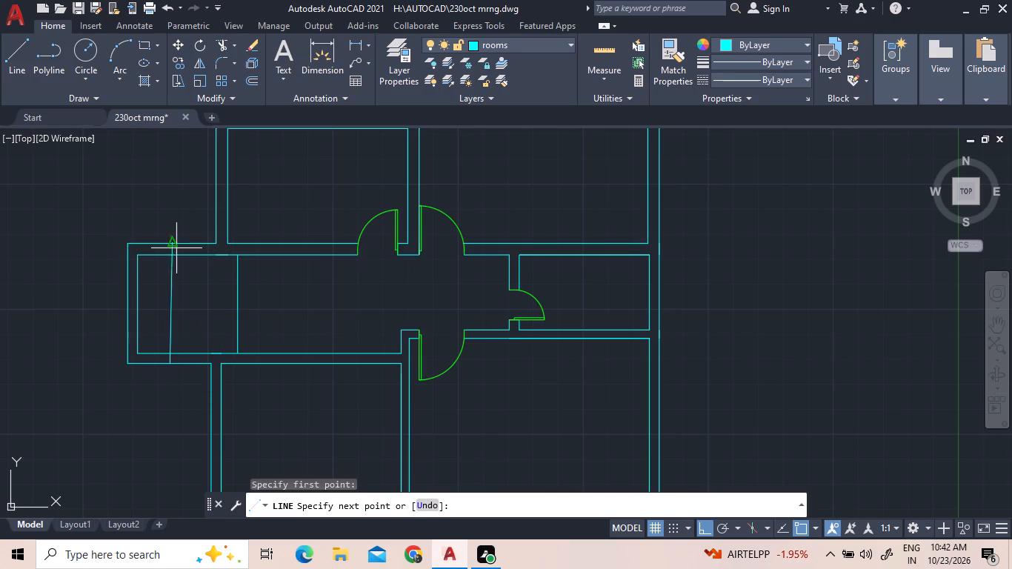
{"action": "left_click", "coordinate": [167, 245]}
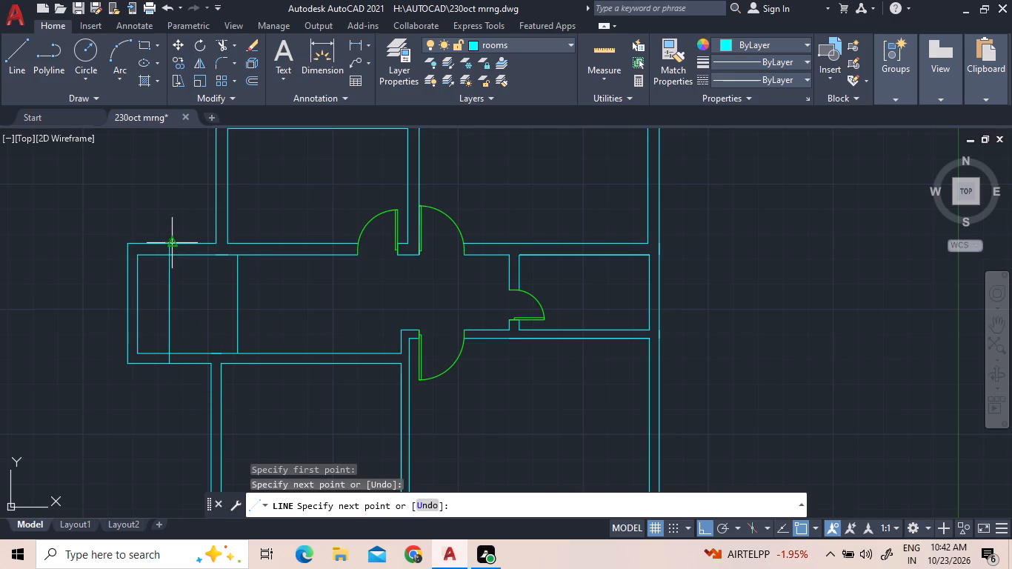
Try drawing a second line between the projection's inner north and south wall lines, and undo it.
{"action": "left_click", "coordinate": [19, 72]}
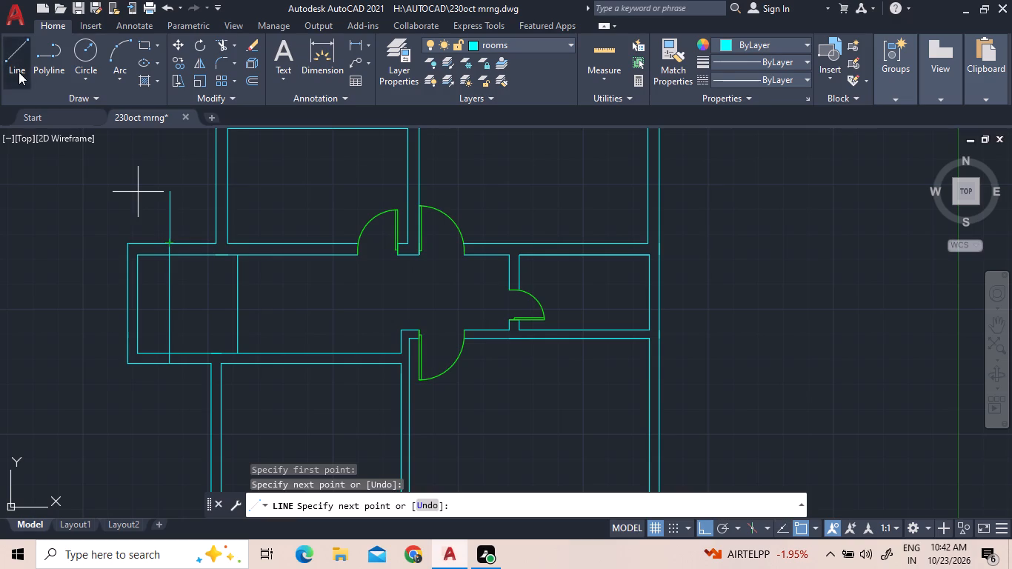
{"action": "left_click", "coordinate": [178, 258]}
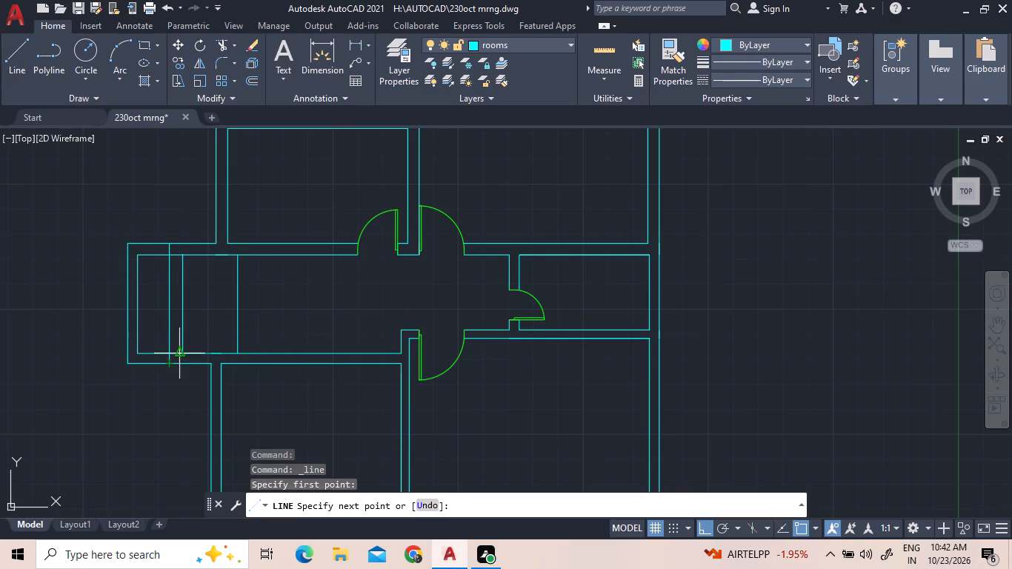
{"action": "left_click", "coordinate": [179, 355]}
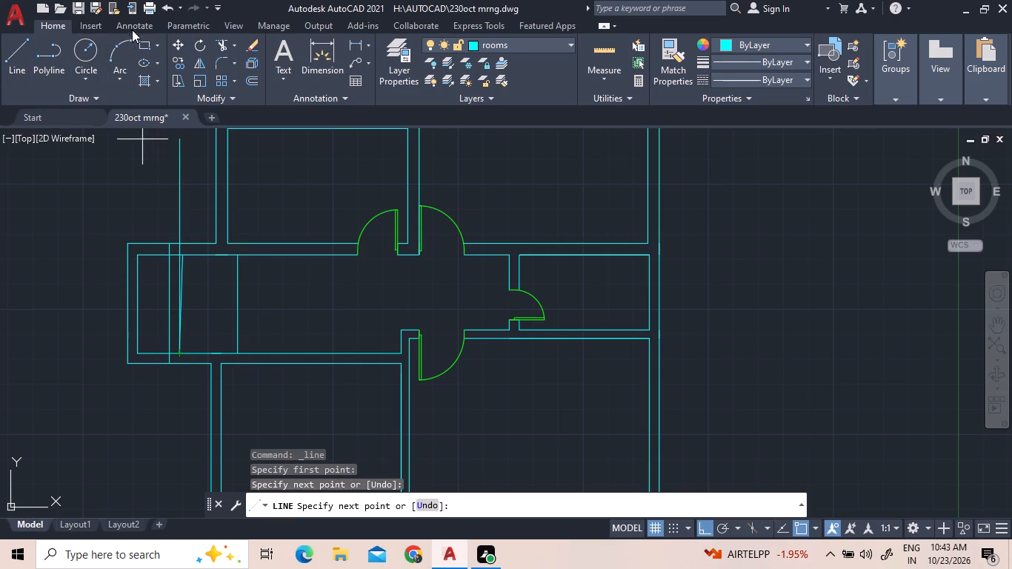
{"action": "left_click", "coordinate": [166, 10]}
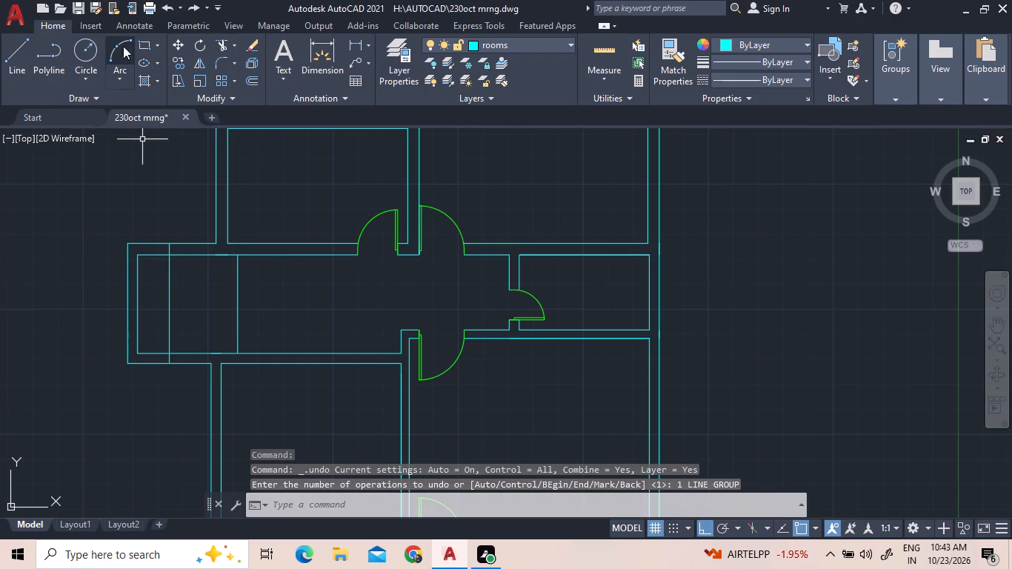
Draw a vertical line between the projection's inner north and south wall lines, just east of the new full-width line.
{"action": "left_click", "coordinate": [30, 53]}
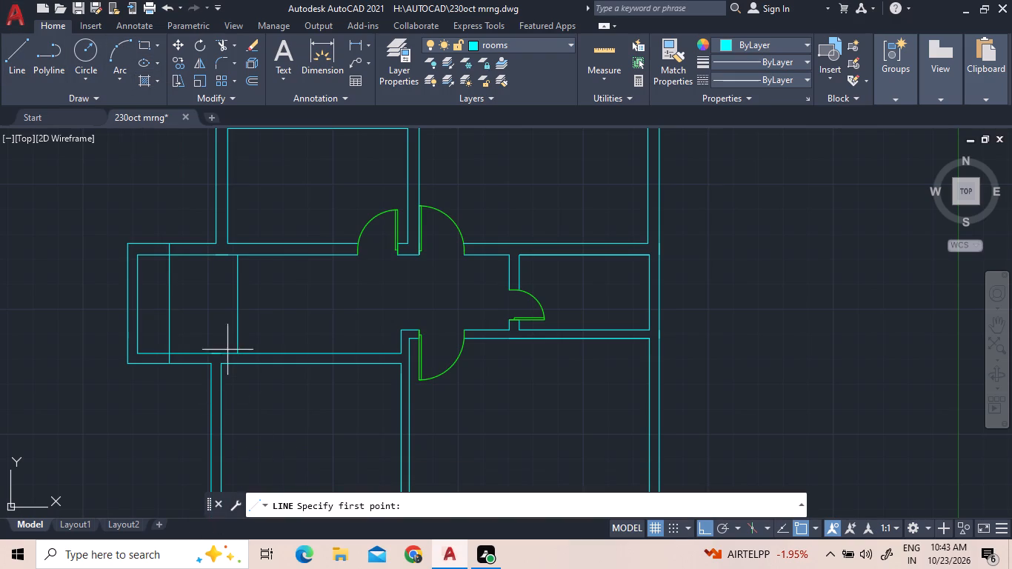
{"action": "left_click", "coordinate": [184, 258]}
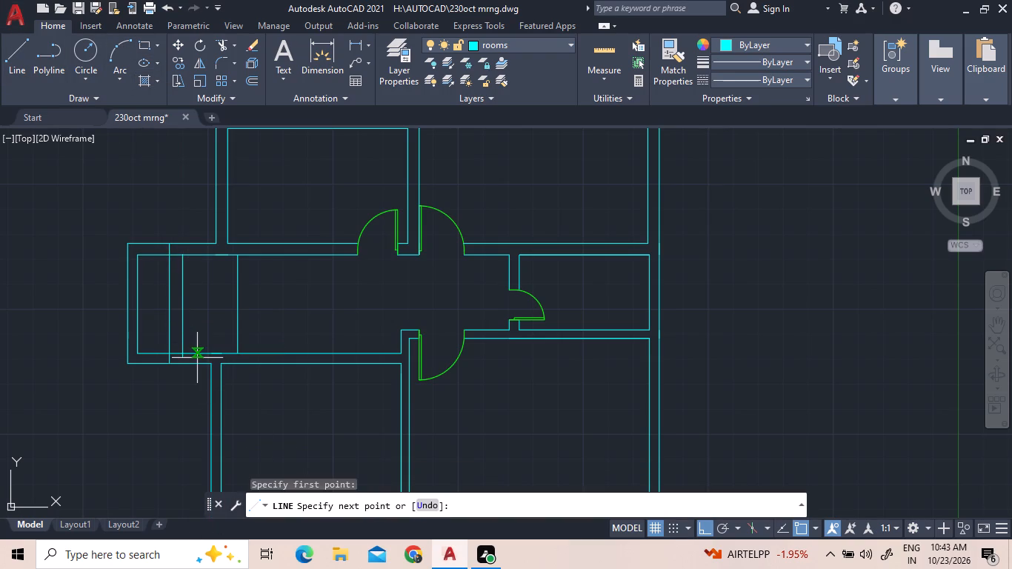
{"action": "left_click", "coordinate": [179, 355]}
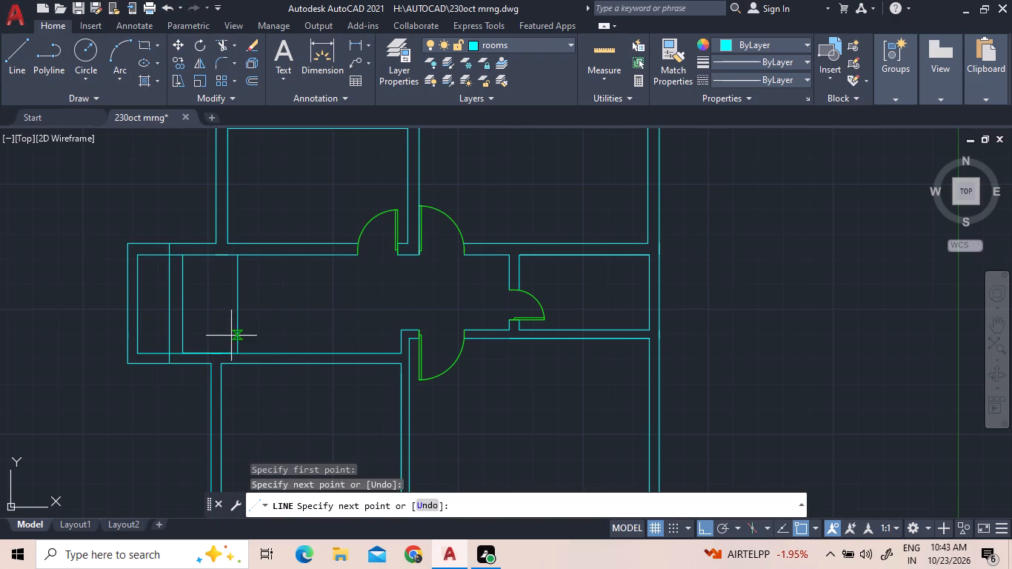
{"action": "right_click", "coordinate": [231, 335]}
{"action": "left_click", "coordinate": [260, 349]}
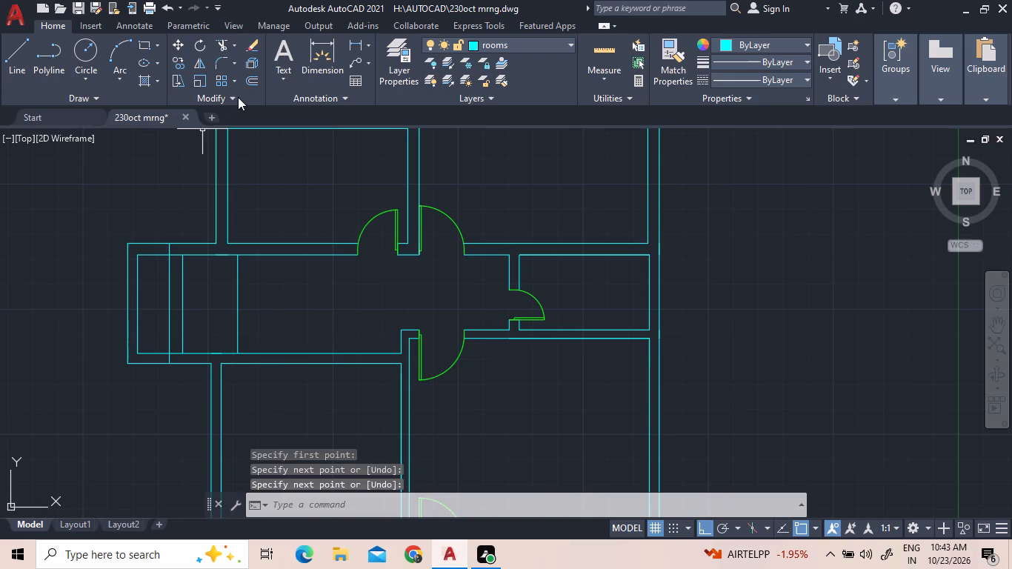
Trim away the projection's walls west of the two new lines, including the old west wall, and clear the crossing stubs at the new corners.
{"action": "left_click", "coordinate": [226, 47]}
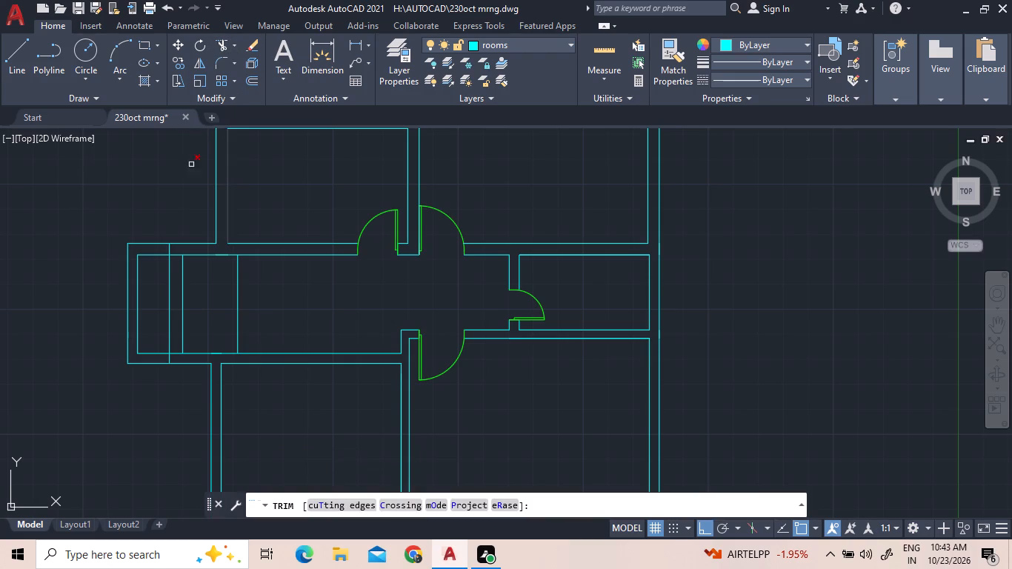
{"action": "left_click", "coordinate": [139, 202]}
{"action": "double_click", "coordinate": [156, 374]}
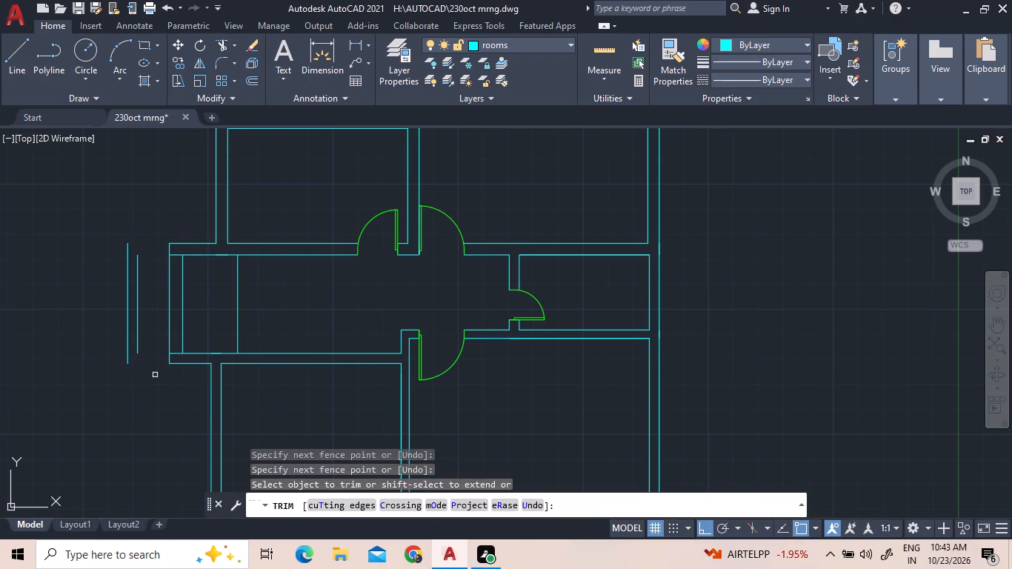
{"action": "left_click", "coordinate": [128, 279]}
{"action": "left_click", "coordinate": [133, 291]}
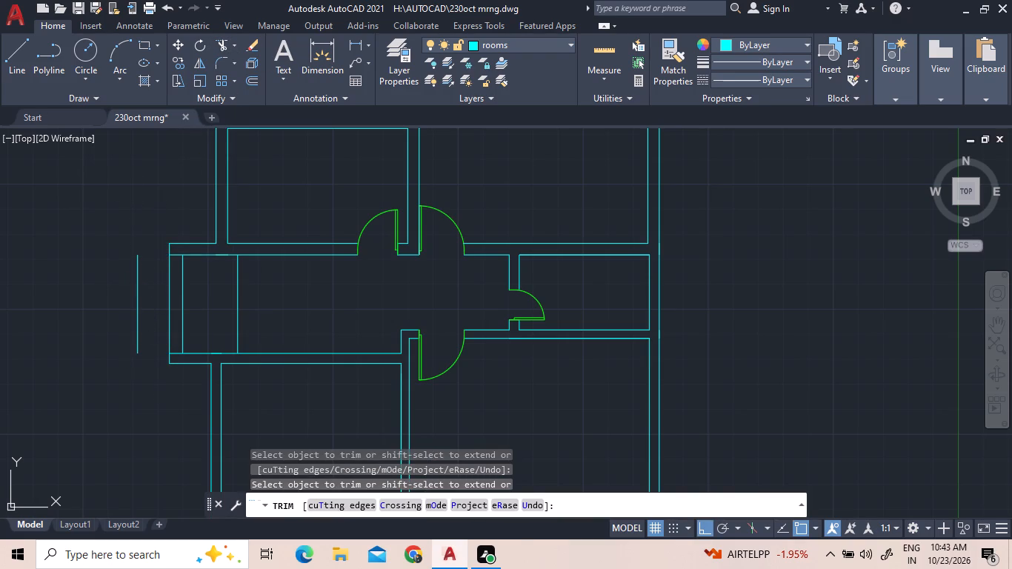
{"action": "left_click", "coordinate": [143, 287]}
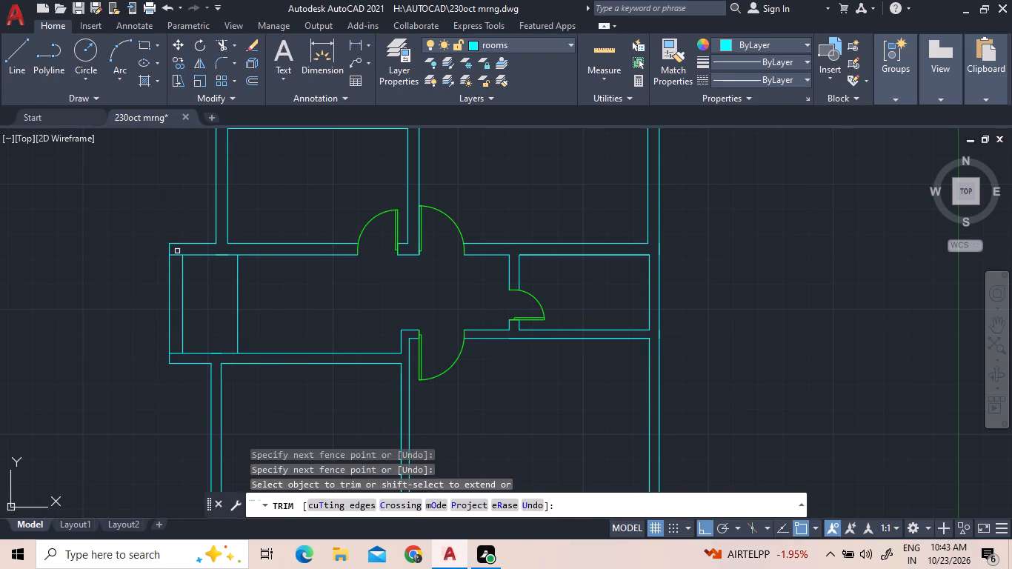
{"action": "left_click", "coordinate": [179, 259]}
{"action": "left_click", "coordinate": [177, 250]}
{"action": "left_click", "coordinate": [177, 353]}
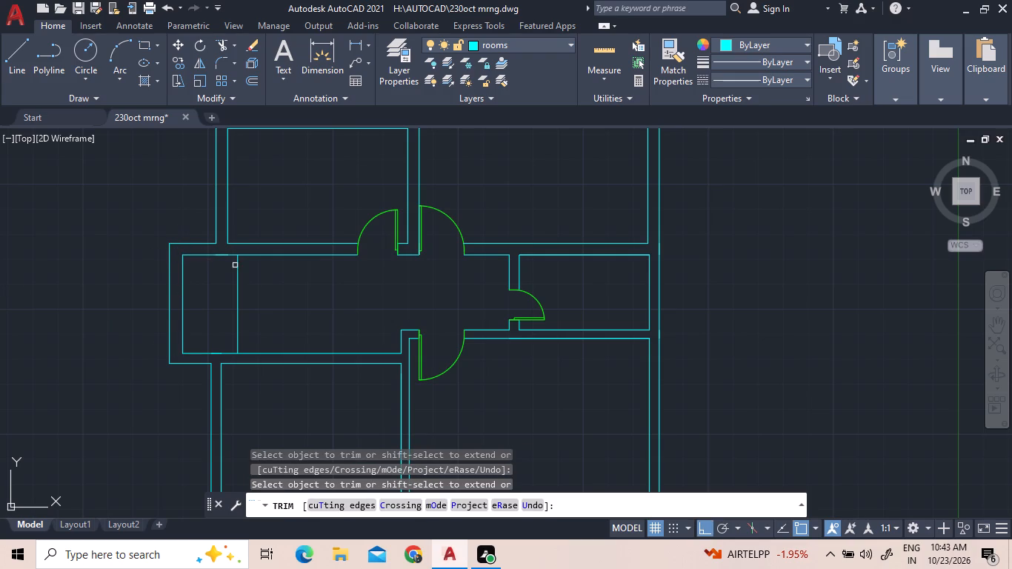
{"action": "right_click", "coordinate": [0, 282]}
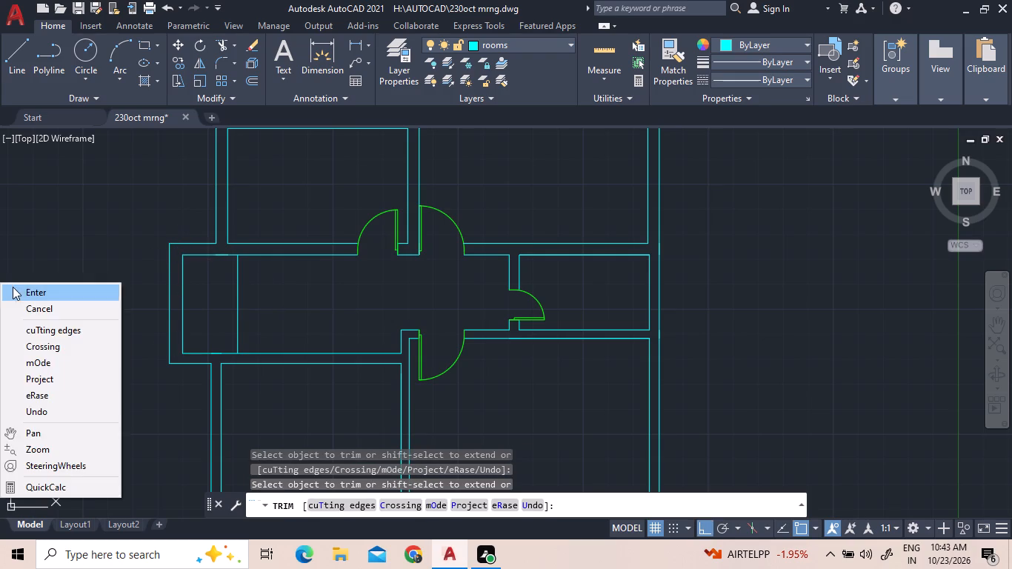
{"action": "left_click", "coordinate": [16, 289]}
Offset the vertical line inside the west projection eastward five times in succession at 0.2 spacing to start the stair treads.
{"action": "left_click", "coordinate": [250, 76]}
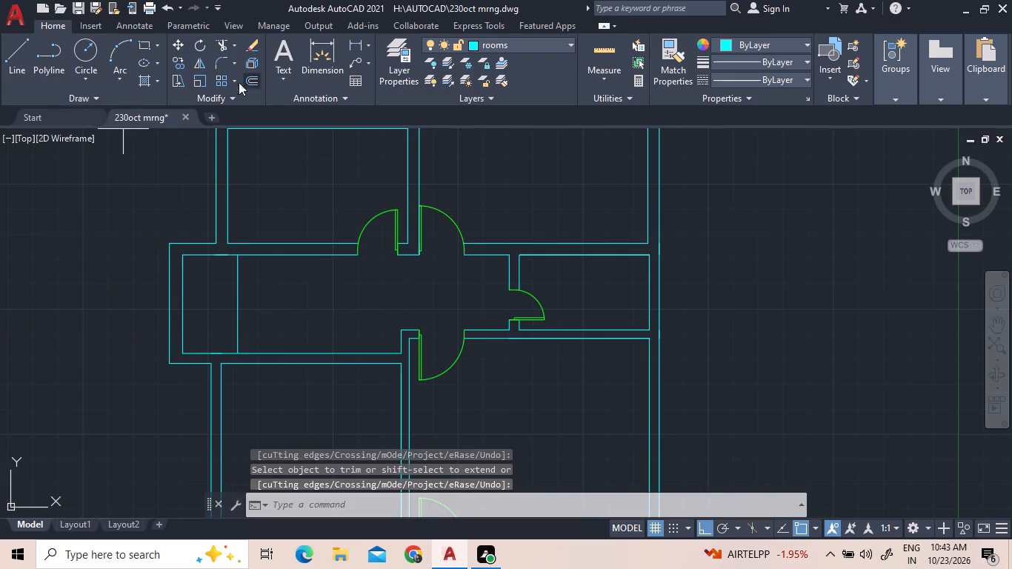
{"action": "type", "text": "0.2"}
{"action": "key", "text": "Return"}
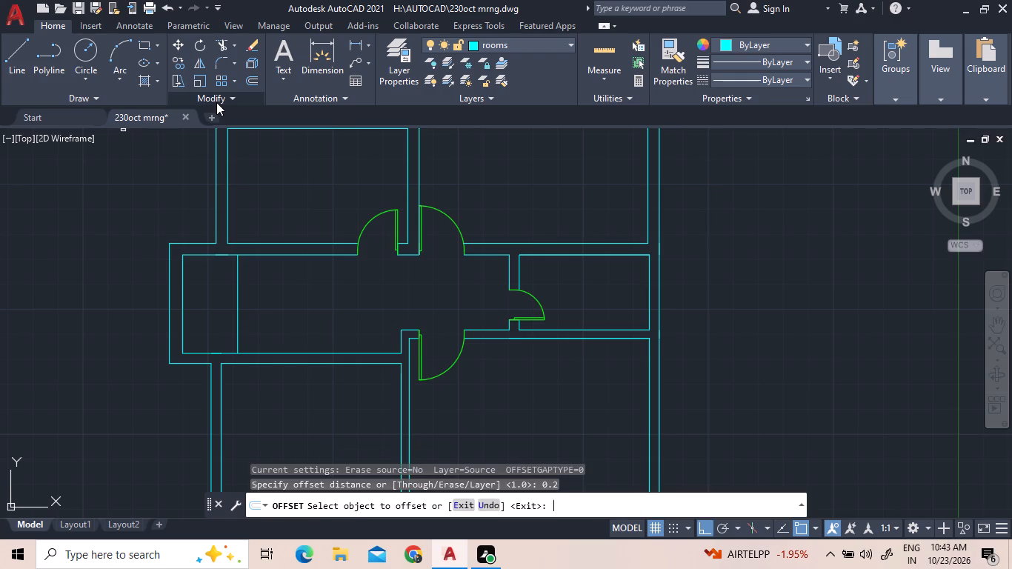
{"action": "left_click", "coordinate": [238, 345]}
{"action": "left_click", "coordinate": [252, 345]}
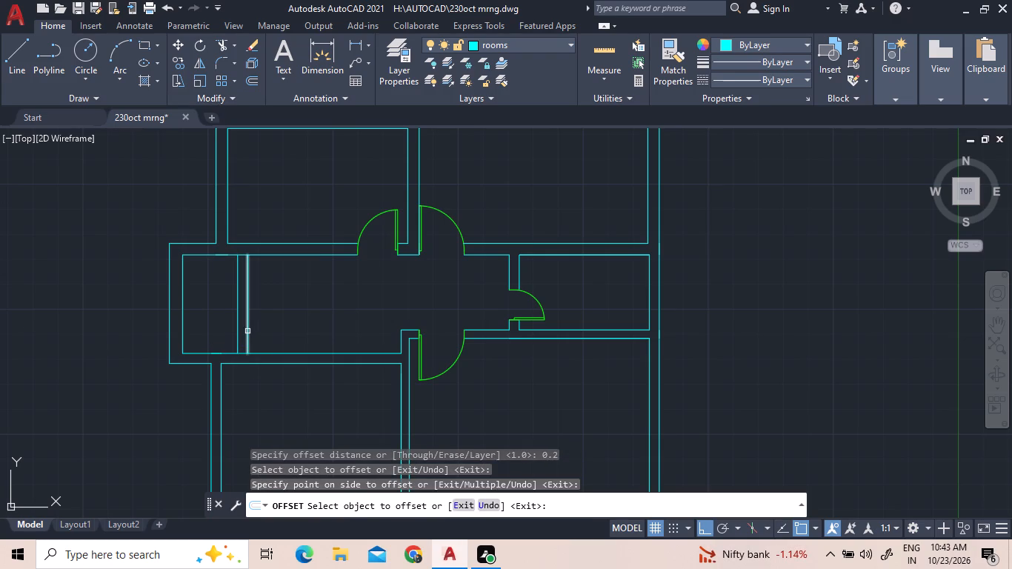
{"action": "left_click", "coordinate": [247, 331]}
{"action": "left_click", "coordinate": [284, 319]}
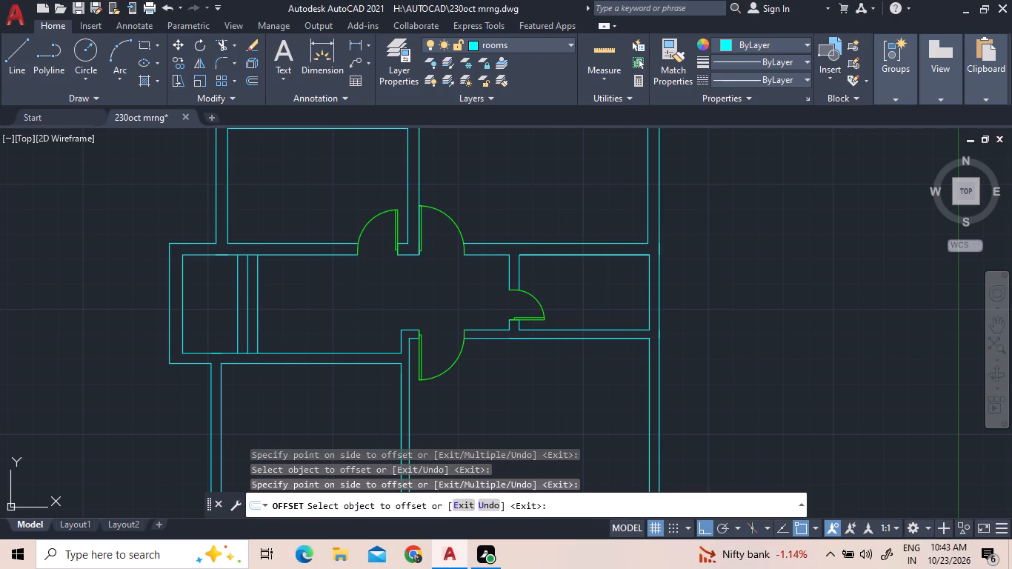
{"action": "left_click", "coordinate": [259, 296]}
{"action": "left_click", "coordinate": [277, 304]}
{"action": "left_click", "coordinate": [267, 299]}
{"action": "left_click", "coordinate": [294, 306]}
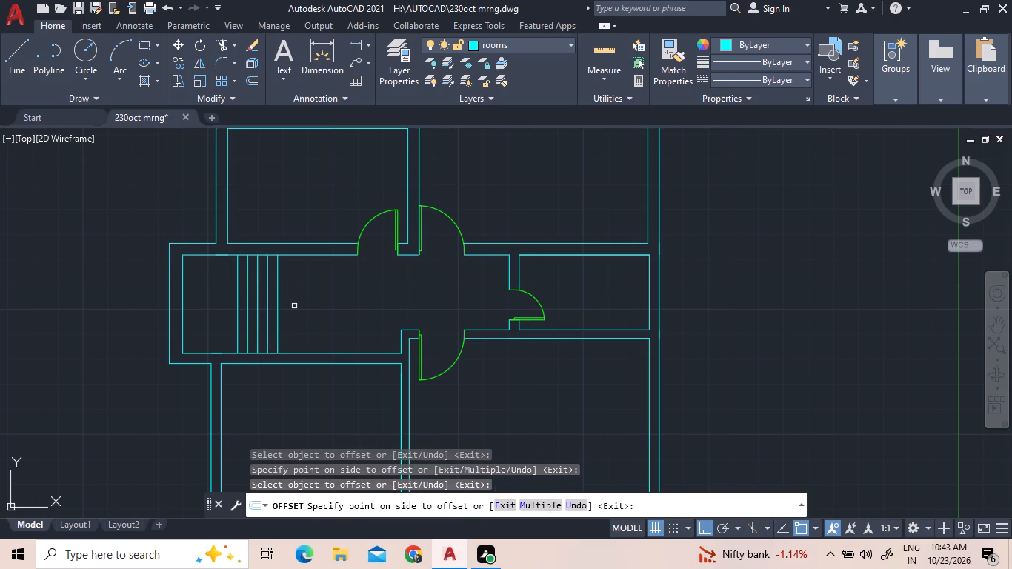
{"action": "left_click", "coordinate": [277, 296]}
{"action": "left_click", "coordinate": [303, 299]}
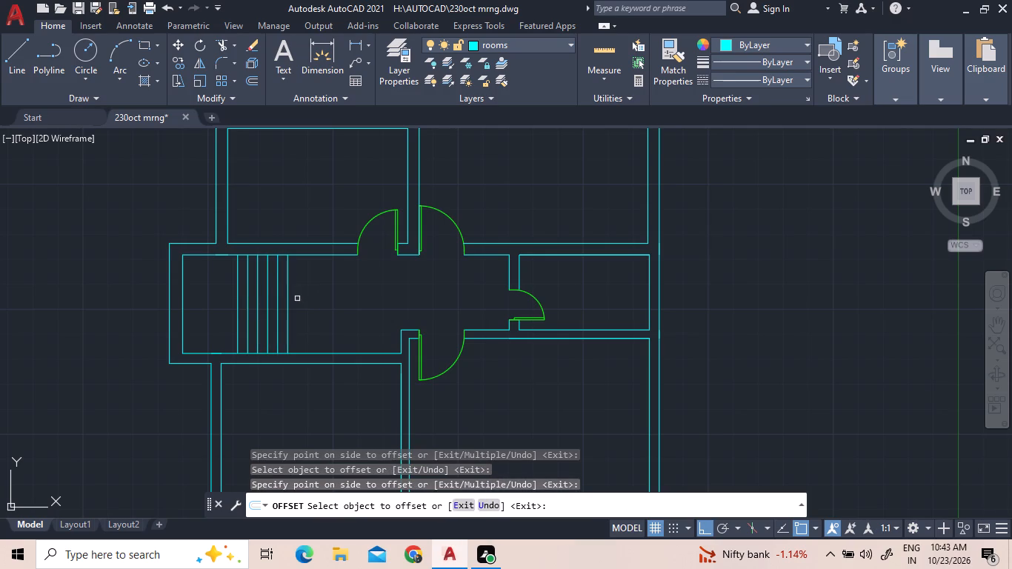
Continue the stair treads with five more successive 0.2 offsets eastward from the easternmost tread line.
{"action": "left_click", "coordinate": [288, 297]}
{"action": "left_click", "coordinate": [335, 317]}
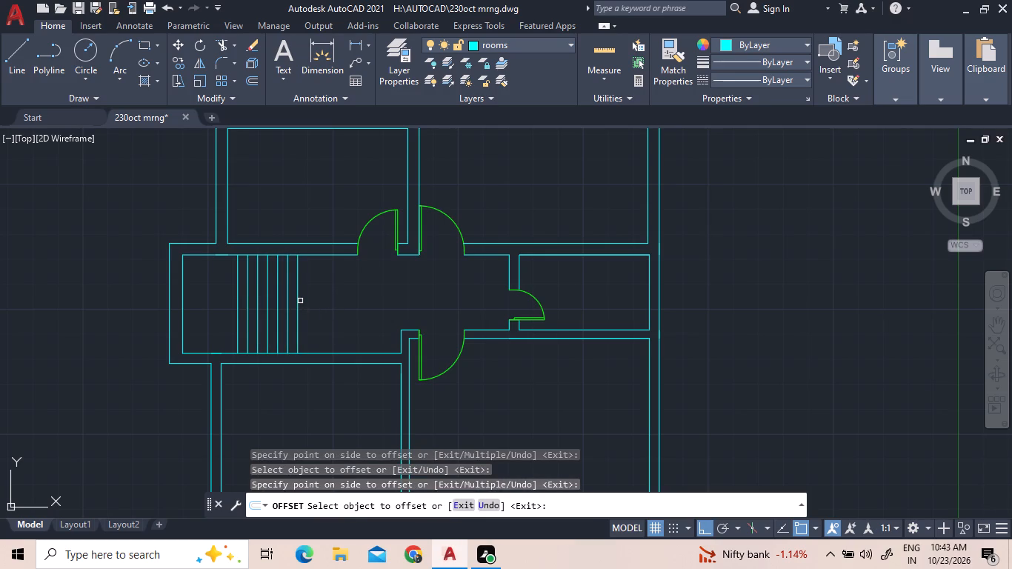
{"action": "left_click", "coordinate": [300, 301]}
{"action": "left_click", "coordinate": [298, 301]}
{"action": "left_click", "coordinate": [316, 305]}
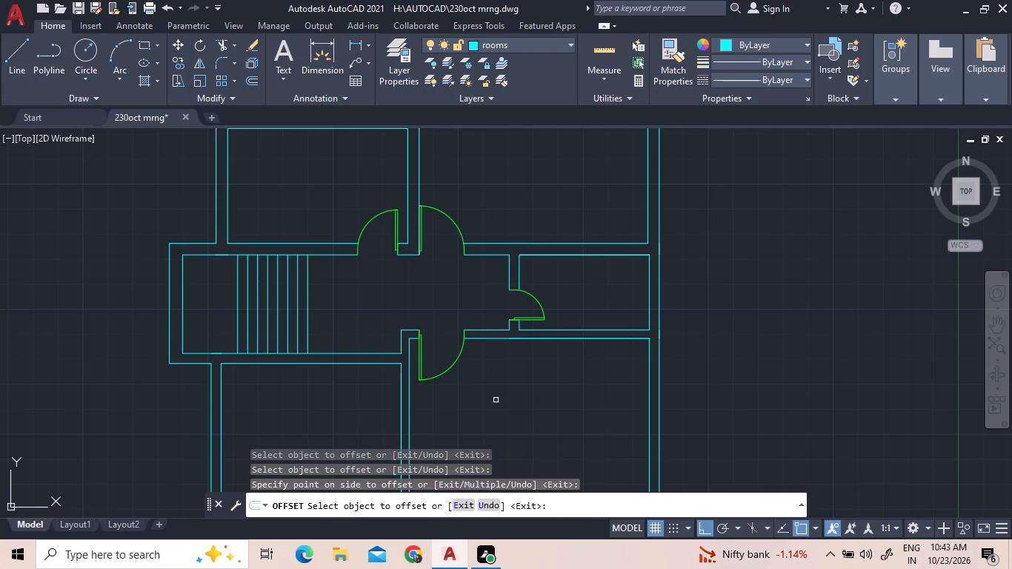
{"action": "left_click", "coordinate": [306, 320]}
{"action": "left_click", "coordinate": [383, 320]}
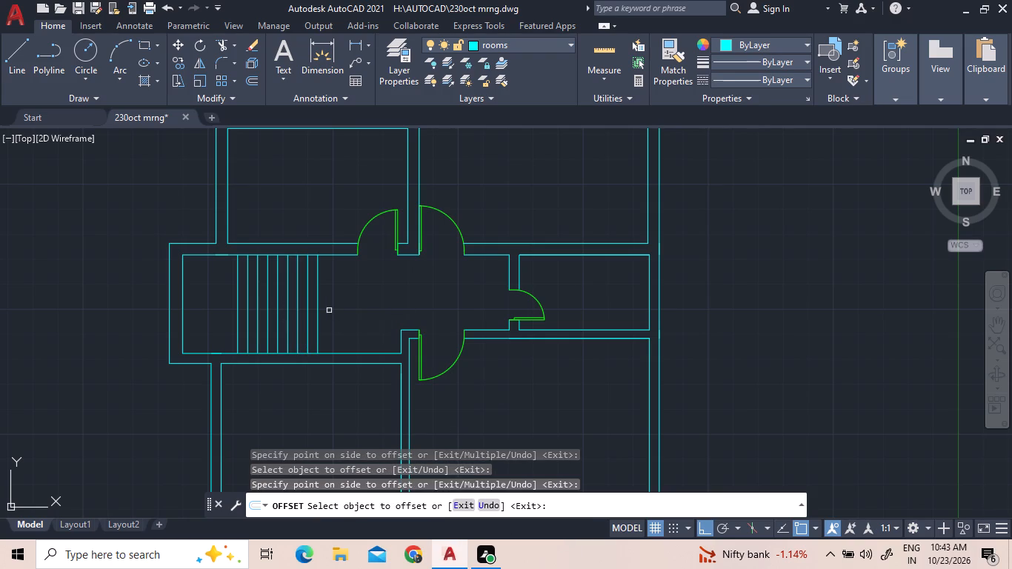
{"action": "left_click", "coordinate": [319, 312]}
{"action": "left_click", "coordinate": [364, 319]}
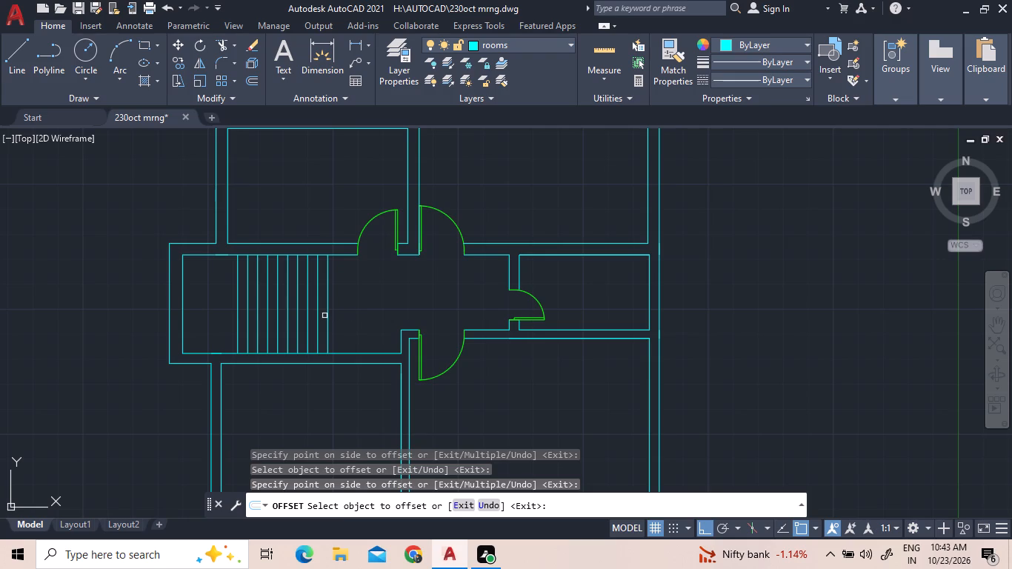
{"action": "left_click", "coordinate": [329, 314]}
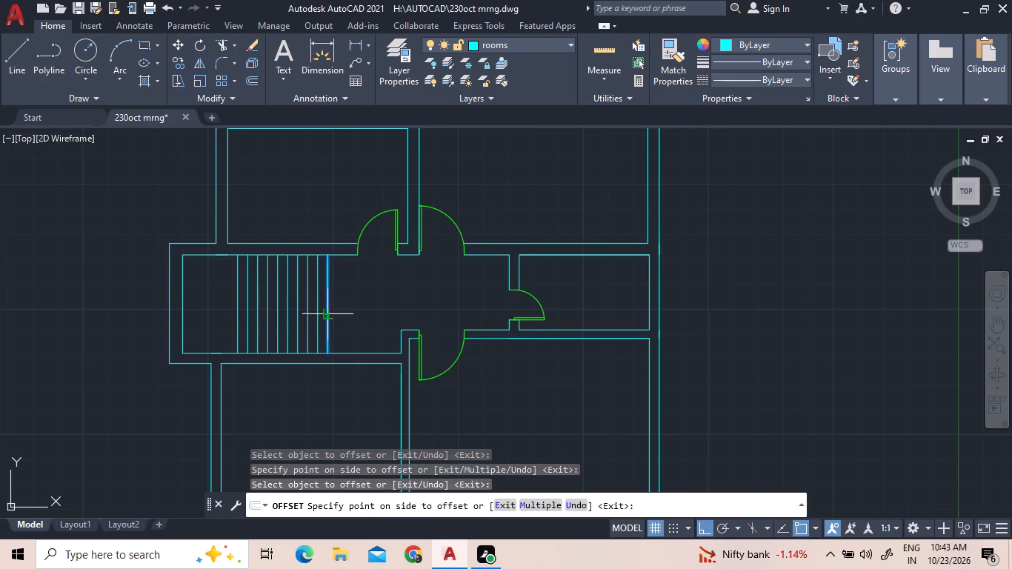
{"action": "left_click", "coordinate": [344, 316]}
{"action": "right_click", "coordinate": [355, 316]}
{"action": "left_click", "coordinate": [372, 322]}
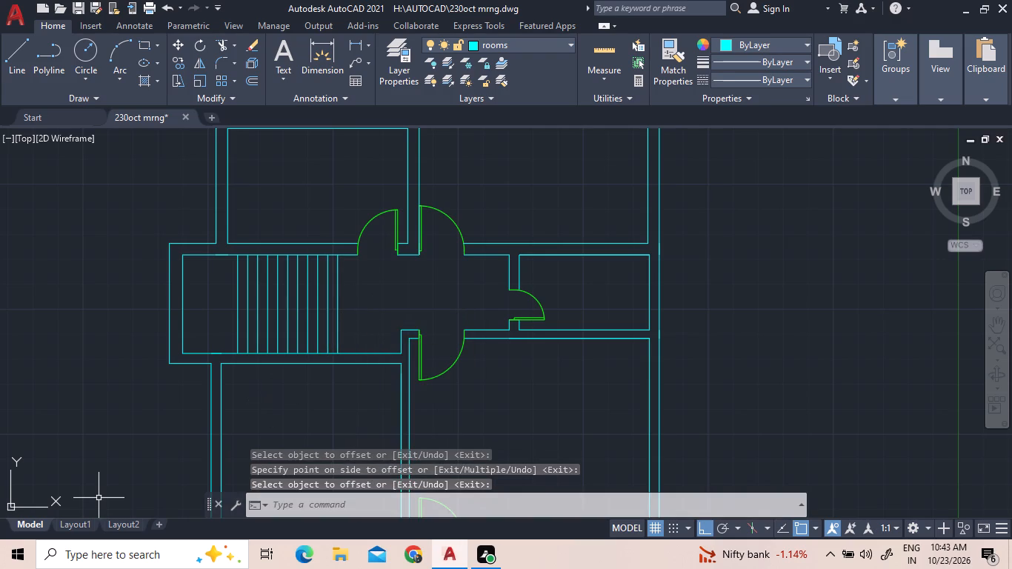
Measure the spacing and length of the stair tread lines.
{"action": "left_click", "coordinate": [605, 39]}
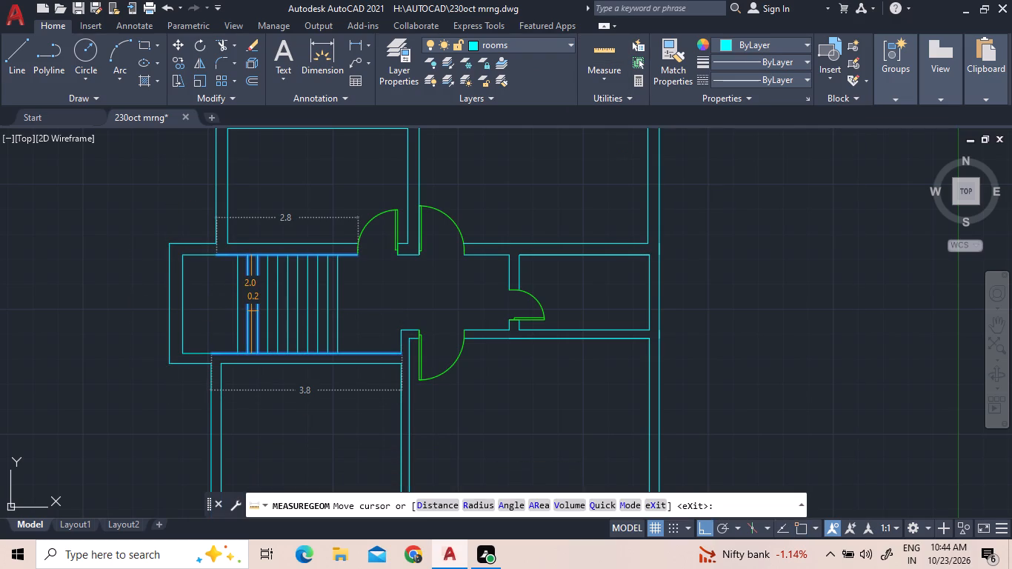
{"action": "scroll", "coordinate": [249, 317], "scroll_direction": "up", "scroll_amount": 2}
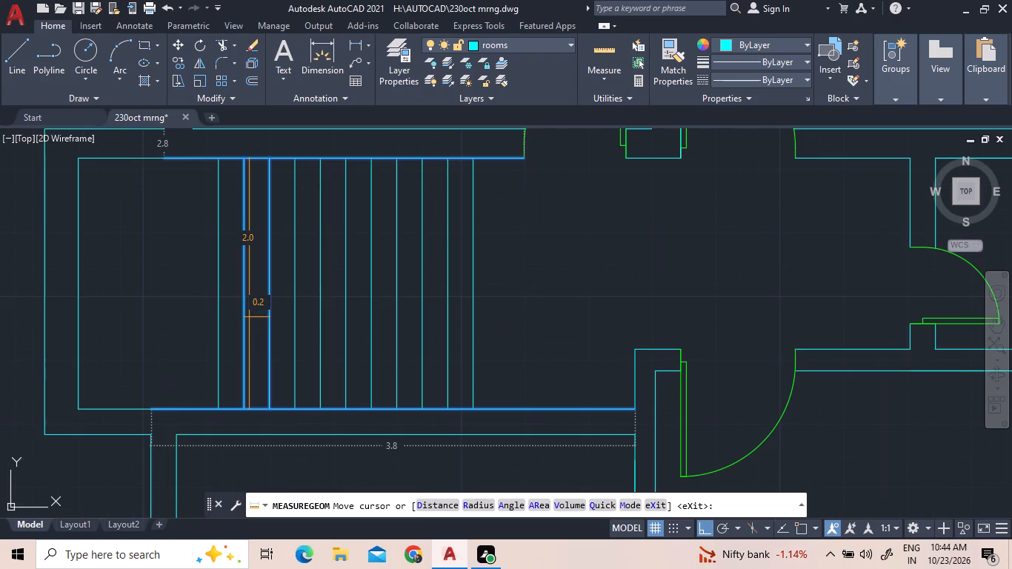
{"action": "key", "text": "Escape"}
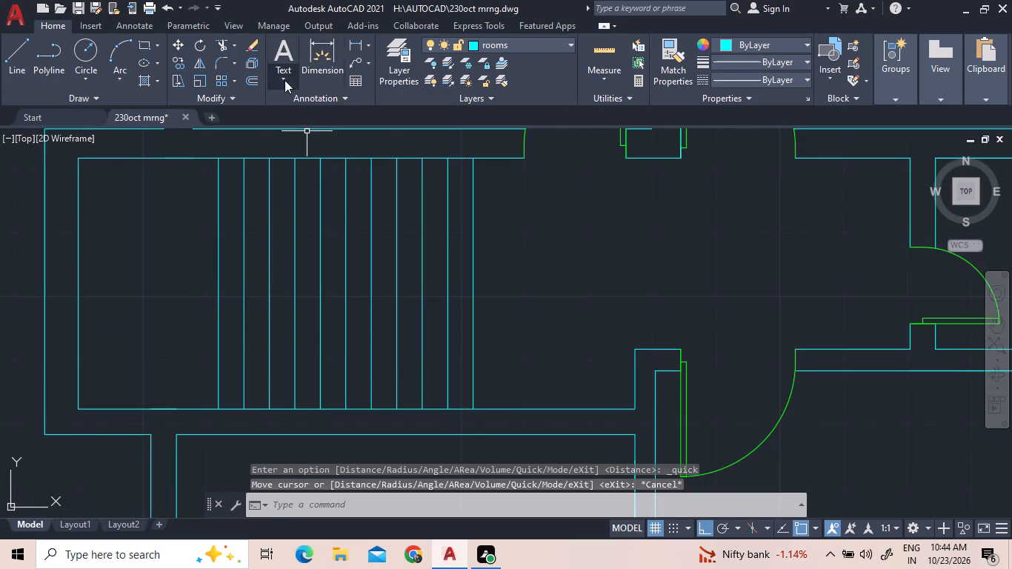
Offset the projection's inner north and inner south wall lines 0.9 inward, across the stair treads.
{"action": "left_click", "coordinate": [258, 82]}
{"action": "key", "text": "0"}
{"action": "key", "text": "period"}
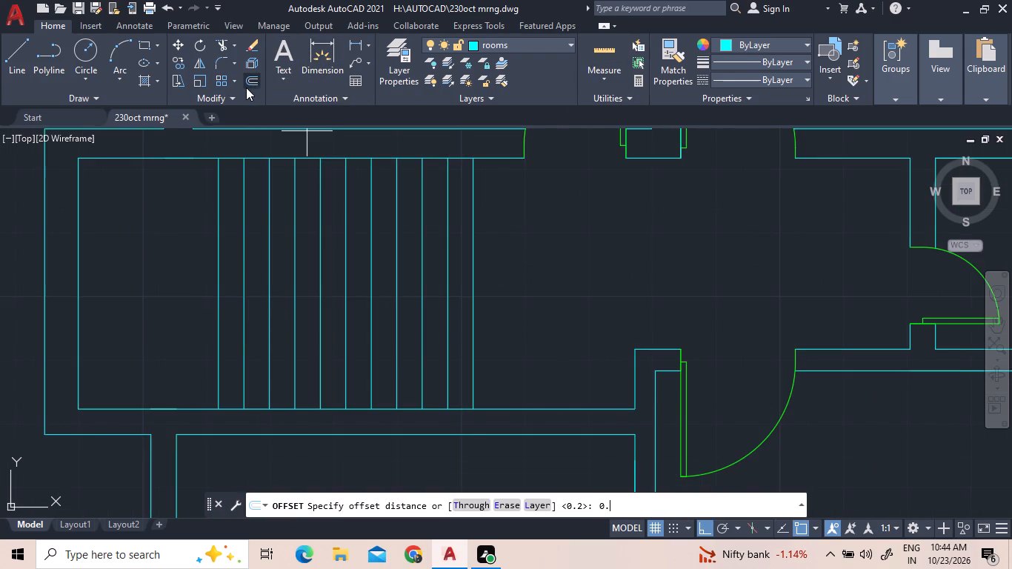
{"action": "key", "text": "6"}
{"action": "key", "text": "BackSpace"}
{"action": "key", "text": "9"}
{"action": "key", "text": "Return"}
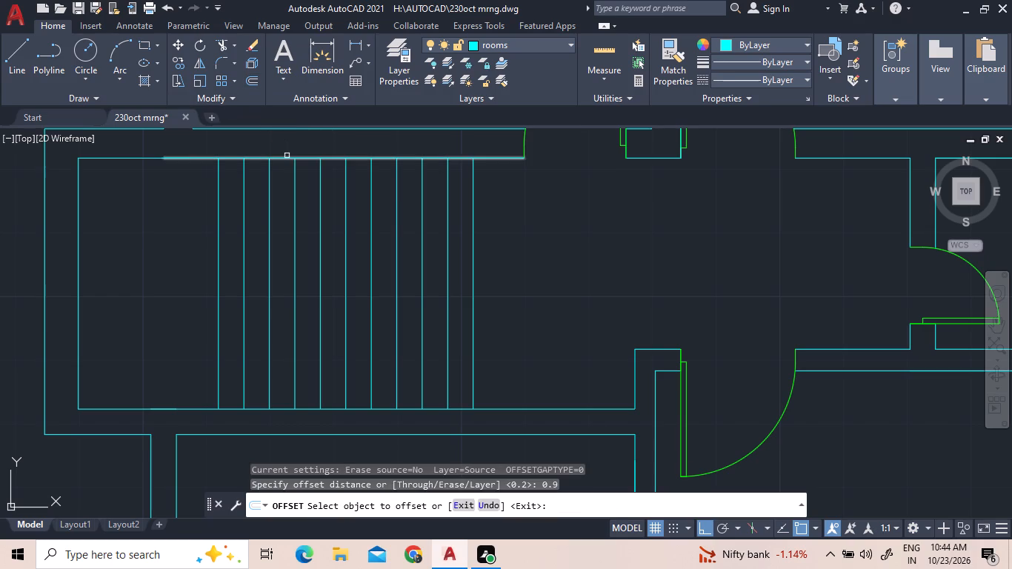
{"action": "left_click", "coordinate": [287, 156]}
{"action": "scroll", "coordinate": [279, 224], "scroll_direction": "down", "scroll_amount": 2}
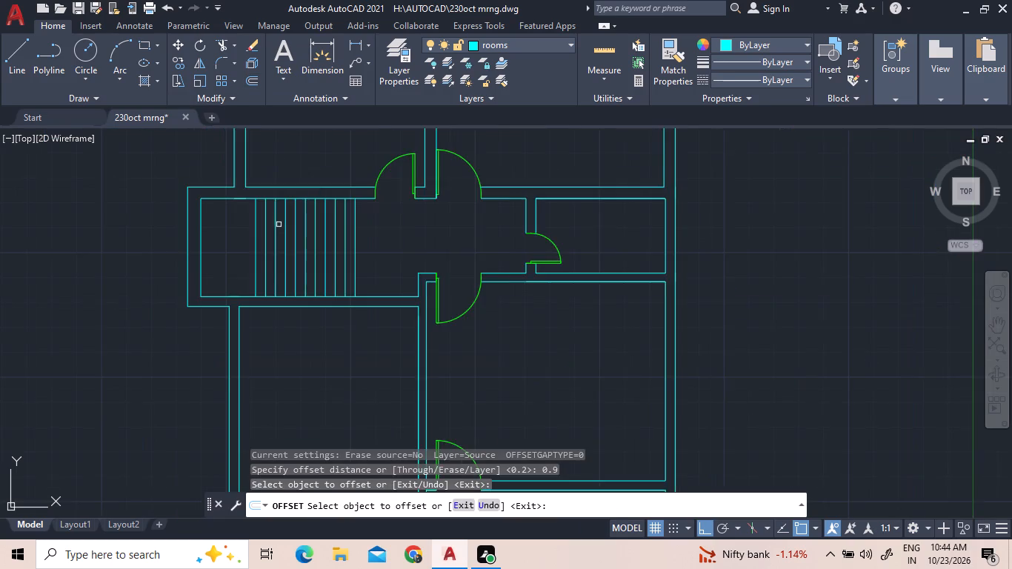
{"action": "scroll", "coordinate": [279, 224], "scroll_direction": "down", "scroll_amount": 2}
{"action": "scroll", "coordinate": [307, 207], "scroll_direction": "up", "scroll_amount": 3}
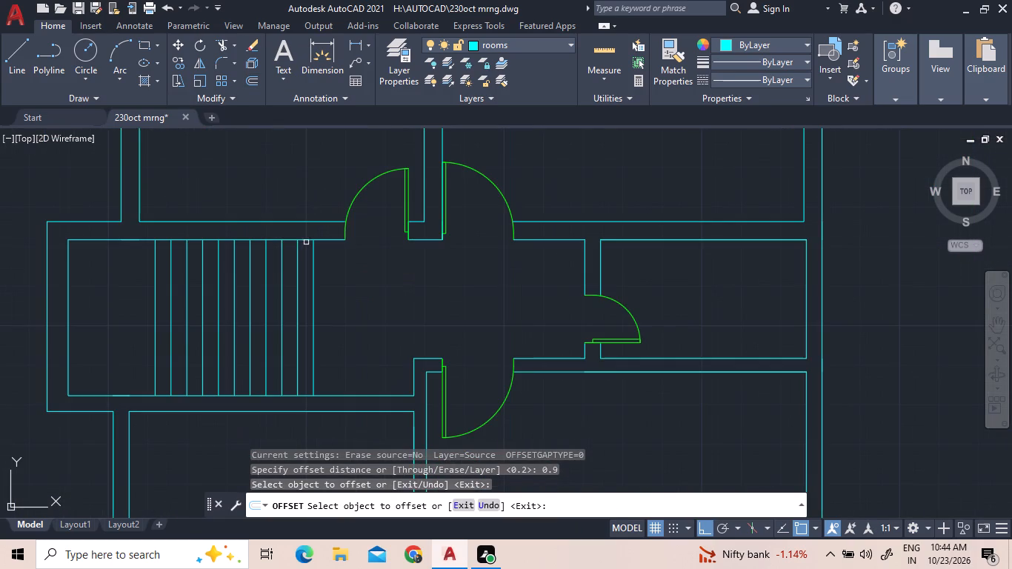
{"action": "left_click", "coordinate": [306, 241]}
{"action": "left_click", "coordinate": [304, 254]}
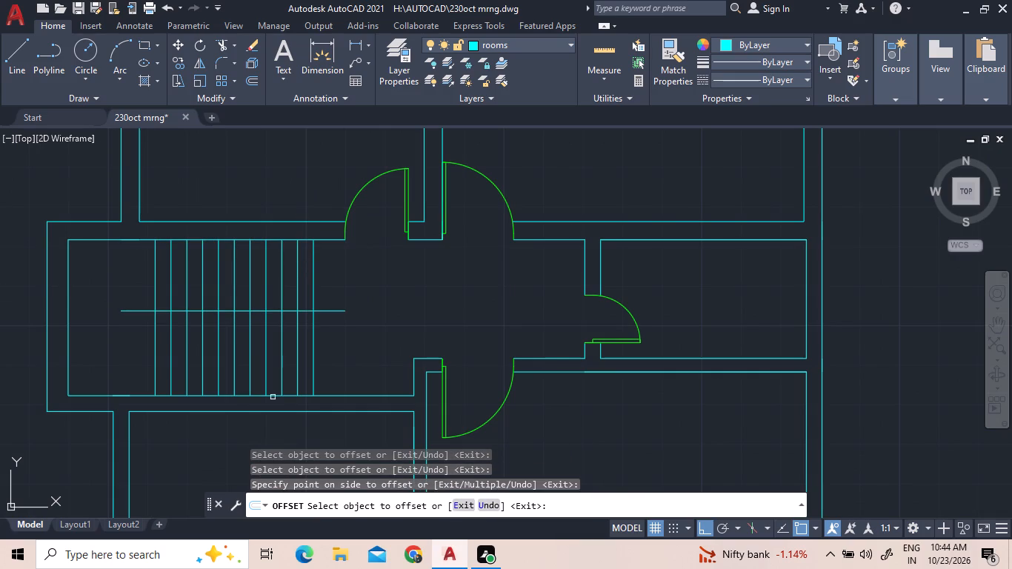
{"action": "left_click", "coordinate": [287, 396]}
{"action": "left_click", "coordinate": [304, 361]}
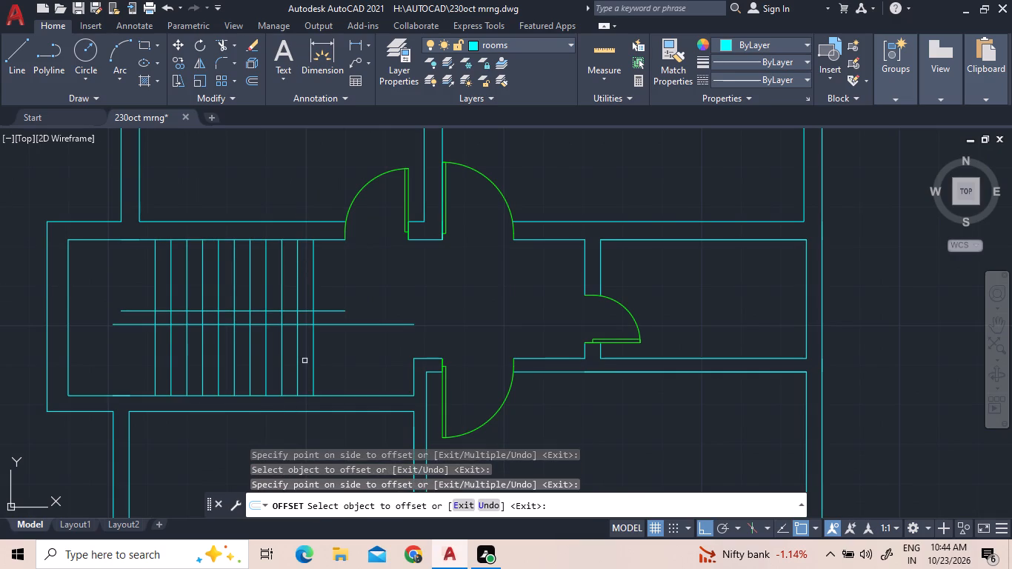
Trim both horizontal stair lines where they extend west of the first tread and east of the last tread.
{"action": "left_click", "coordinate": [219, 40]}
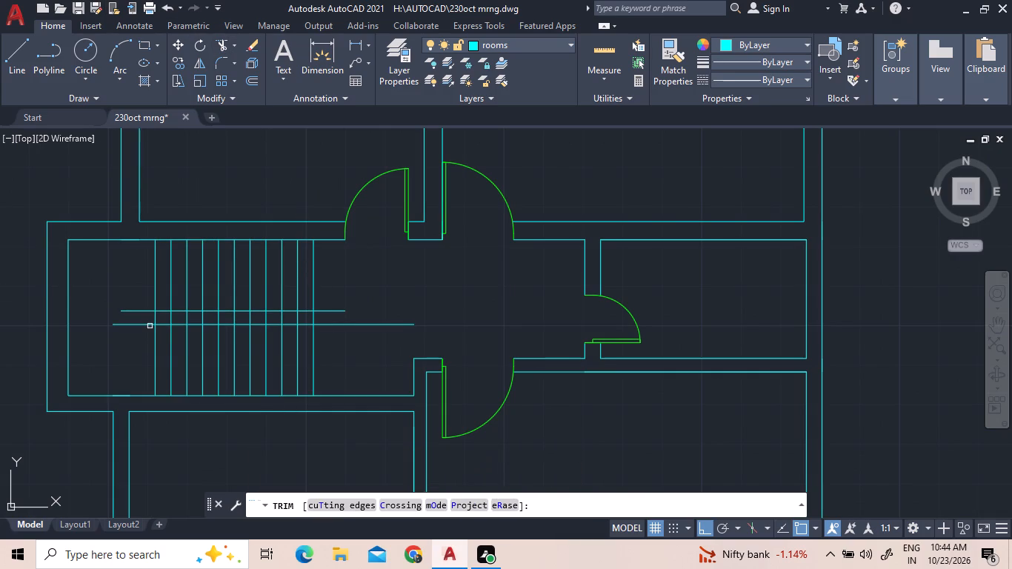
{"action": "left_click", "coordinate": [150, 325]}
{"action": "left_click", "coordinate": [139, 306]}
{"action": "left_click", "coordinate": [139, 326]}
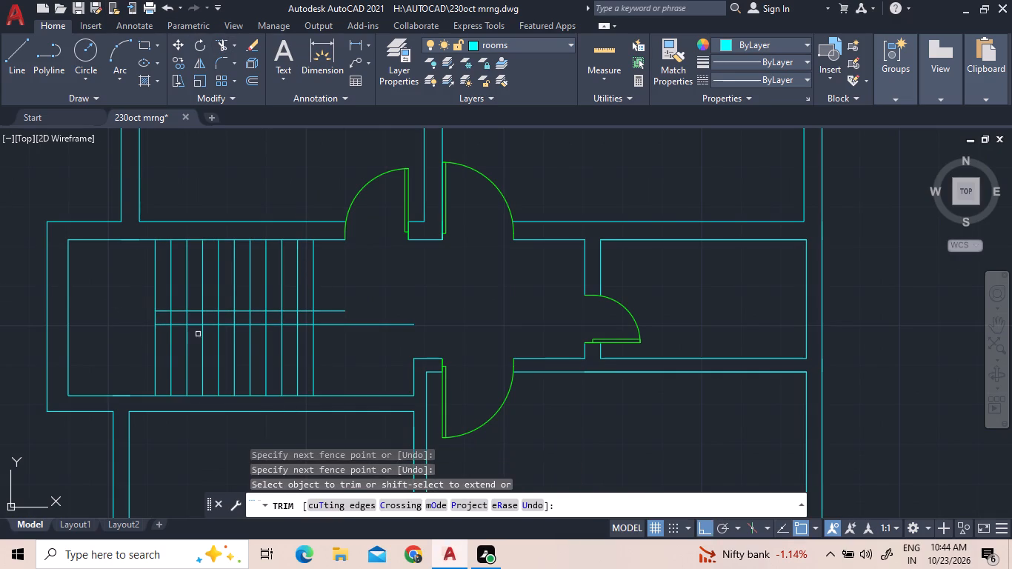
{"action": "left_click", "coordinate": [341, 336]}
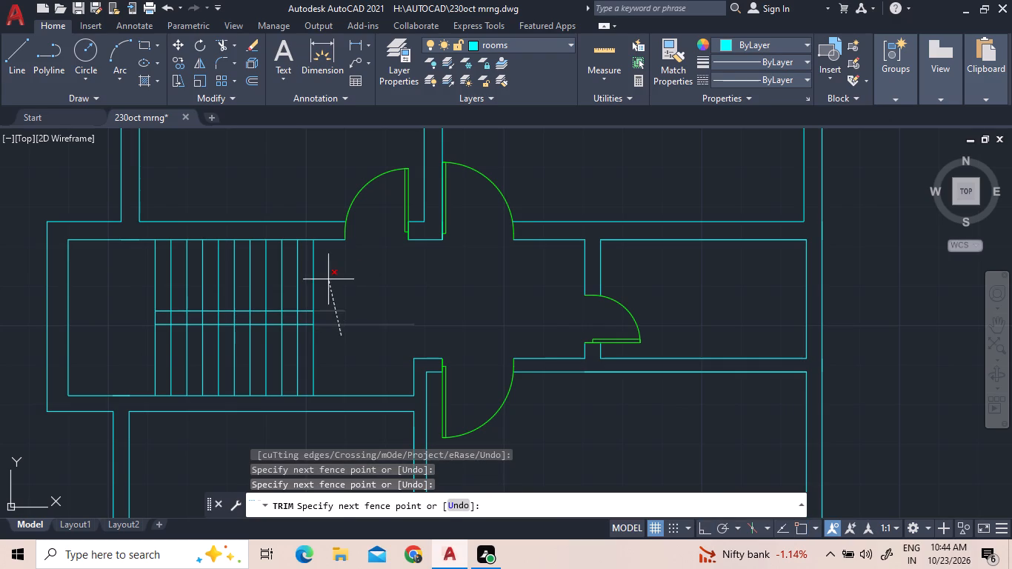
{"action": "left_click", "coordinate": [328, 279]}
Trim the tread segments between the two horizontal stair lines, keeping the westernmost tread line whole, to separate the two flights.
{"action": "left_click", "coordinate": [323, 313]}
{"action": "left_click", "coordinate": [162, 317]}
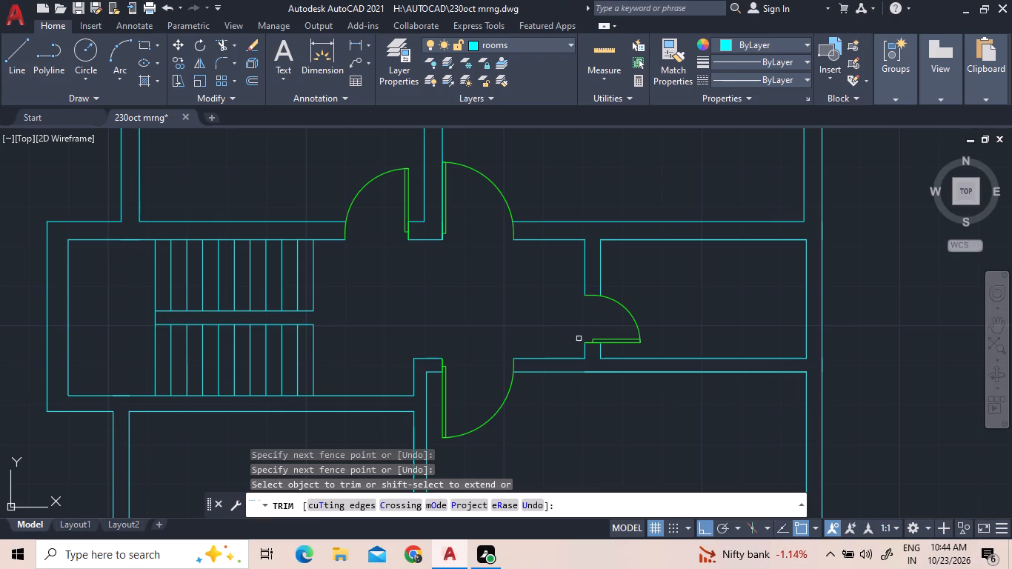
{"action": "scroll", "coordinate": [571, 332], "scroll_direction": "down", "scroll_amount": 4}
{"action": "scroll", "coordinate": [624, 362], "scroll_direction": "up", "scroll_amount": 4}
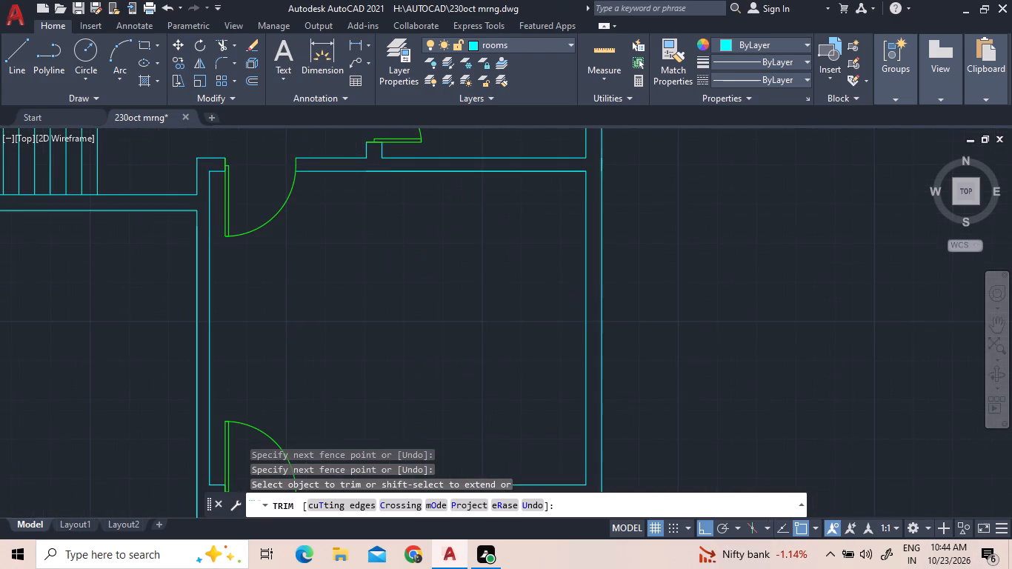
{"action": "right_click", "coordinate": [944, 316]}
{"action": "left_click", "coordinate": [948, 95]}
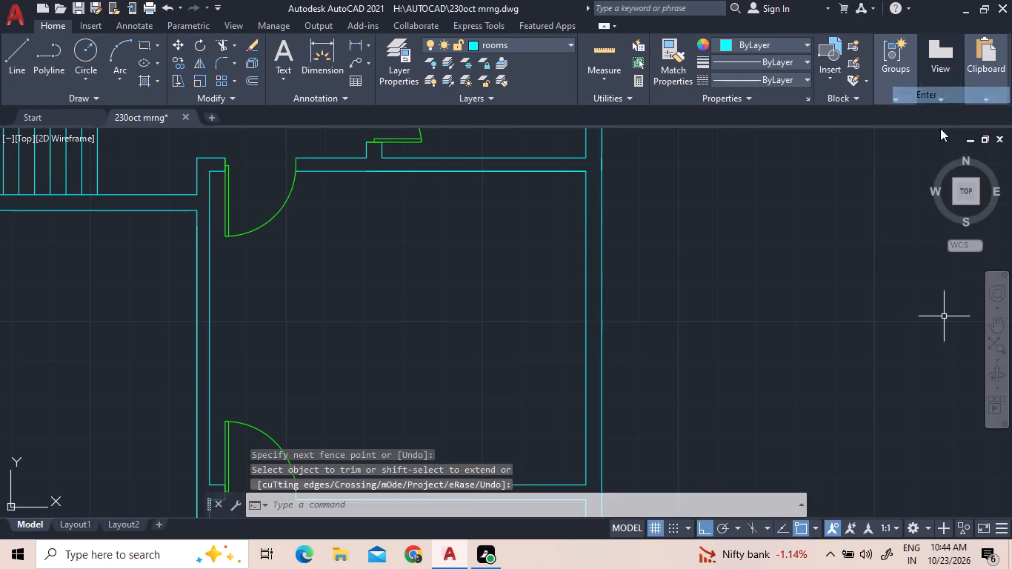
Make stair the current layer.
{"action": "scroll", "coordinate": [925, 339], "scroll_direction": "down", "scroll_amount": 1}
{"action": "left_click", "coordinate": [499, 39]}
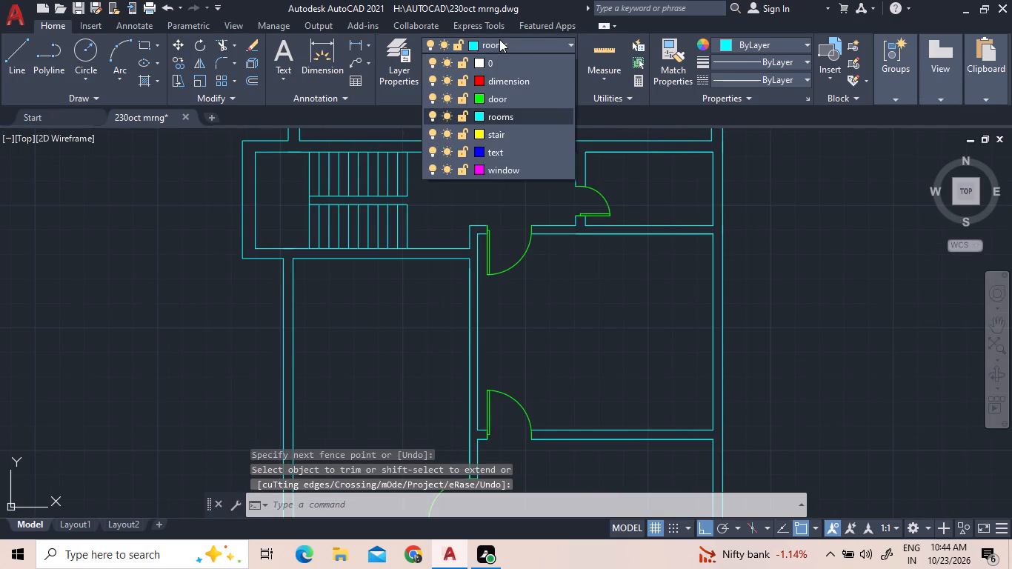
{"action": "left_click", "coordinate": [518, 127]}
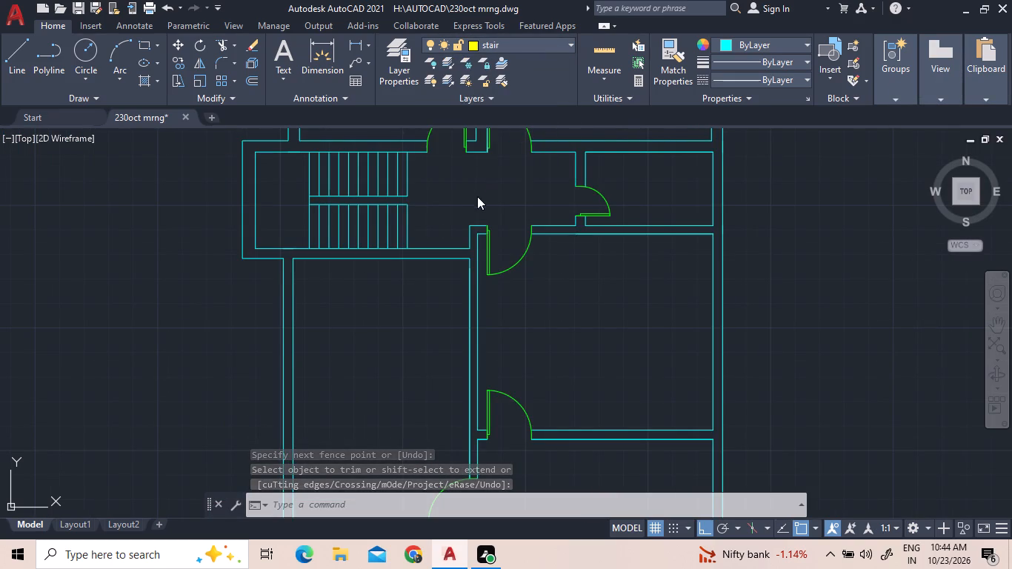
Move all the tread lines and both horizontal lines of the staircase to the stair layer.
{"action": "left_click", "coordinate": [439, 223]}
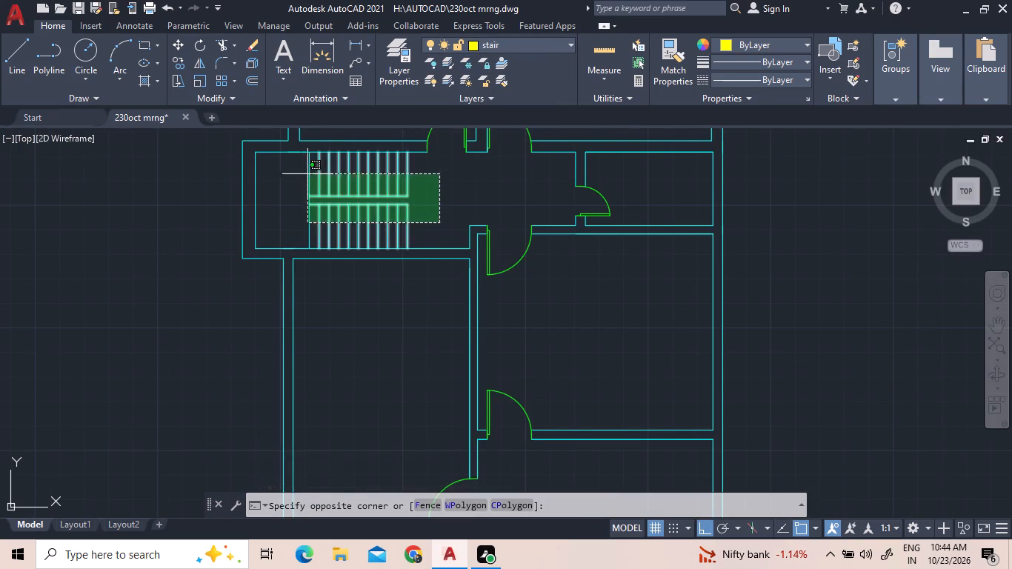
{"action": "left_click", "coordinate": [276, 167]}
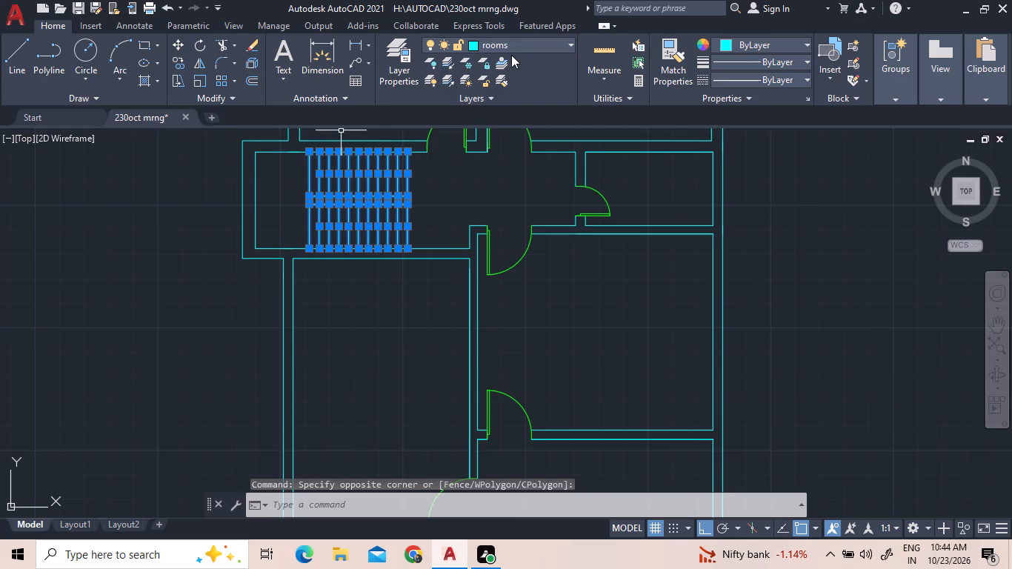
{"action": "left_click", "coordinate": [513, 37]}
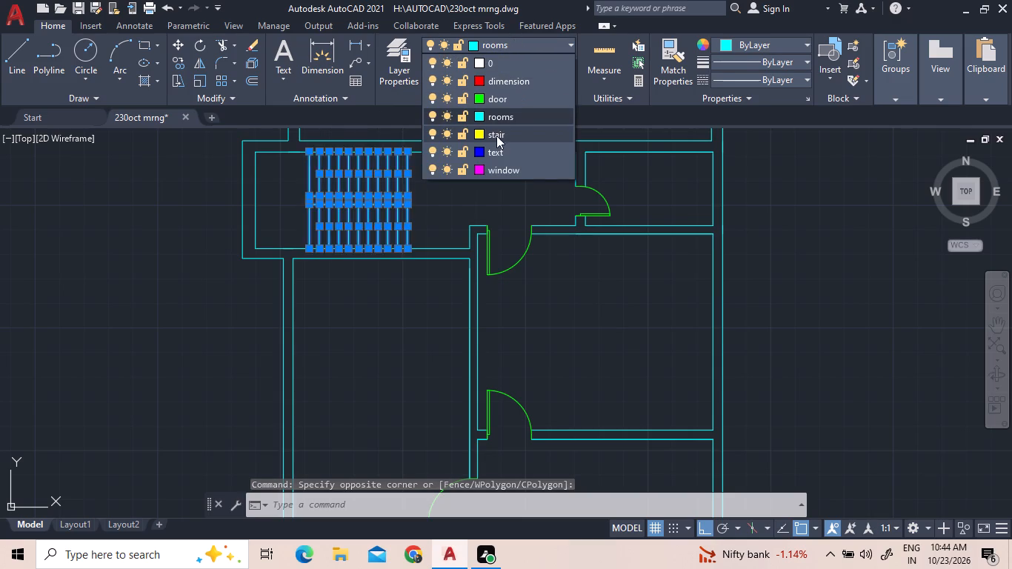
{"action": "left_click", "coordinate": [496, 132]}
{"action": "scroll", "coordinate": [420, 269], "scroll_direction": "down", "scroll_amount": 3}
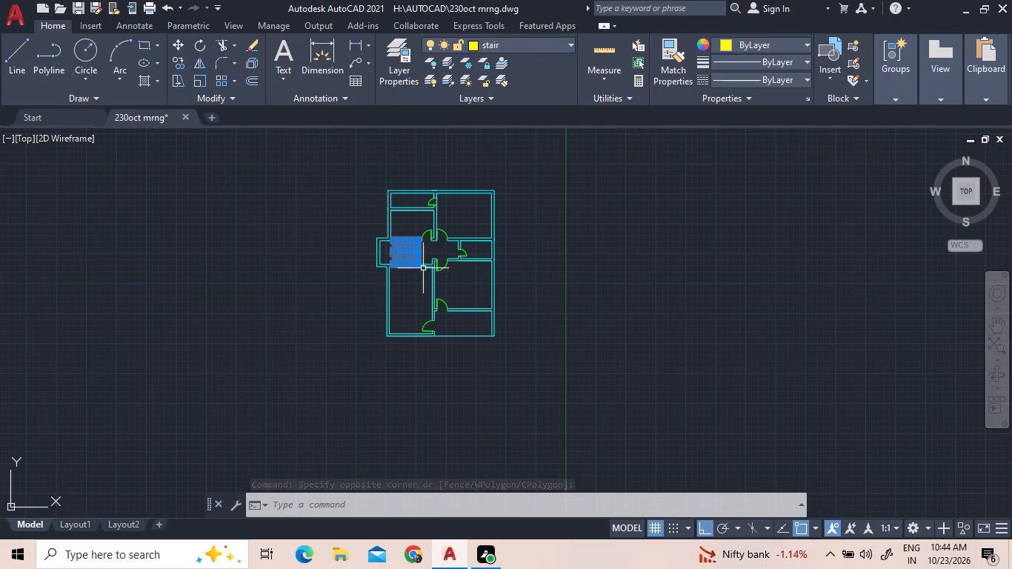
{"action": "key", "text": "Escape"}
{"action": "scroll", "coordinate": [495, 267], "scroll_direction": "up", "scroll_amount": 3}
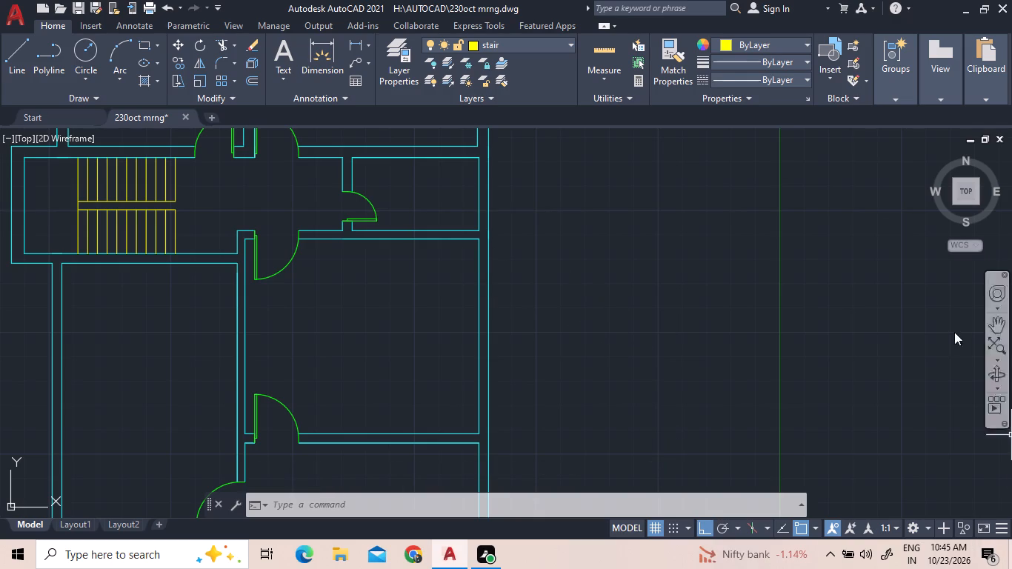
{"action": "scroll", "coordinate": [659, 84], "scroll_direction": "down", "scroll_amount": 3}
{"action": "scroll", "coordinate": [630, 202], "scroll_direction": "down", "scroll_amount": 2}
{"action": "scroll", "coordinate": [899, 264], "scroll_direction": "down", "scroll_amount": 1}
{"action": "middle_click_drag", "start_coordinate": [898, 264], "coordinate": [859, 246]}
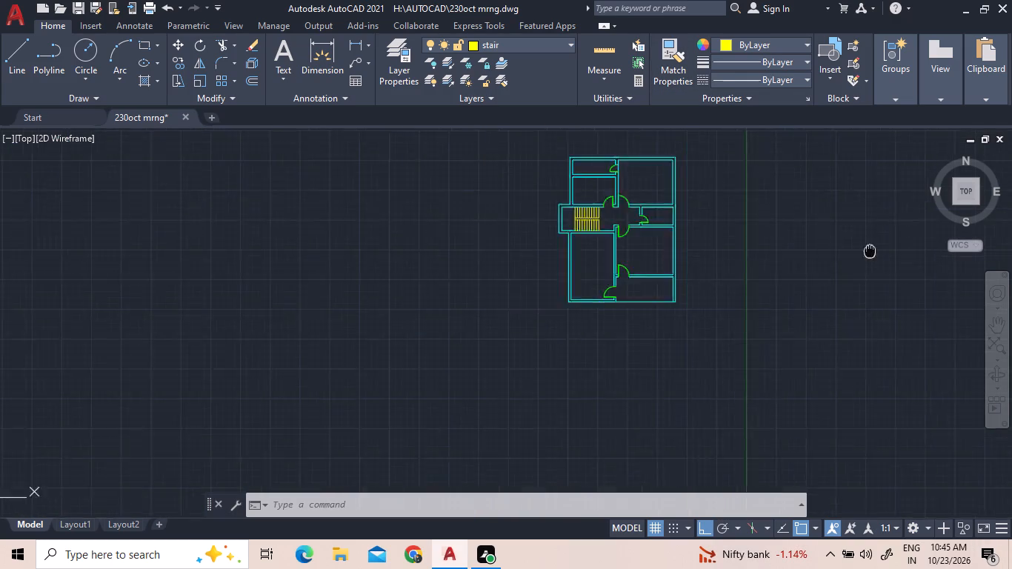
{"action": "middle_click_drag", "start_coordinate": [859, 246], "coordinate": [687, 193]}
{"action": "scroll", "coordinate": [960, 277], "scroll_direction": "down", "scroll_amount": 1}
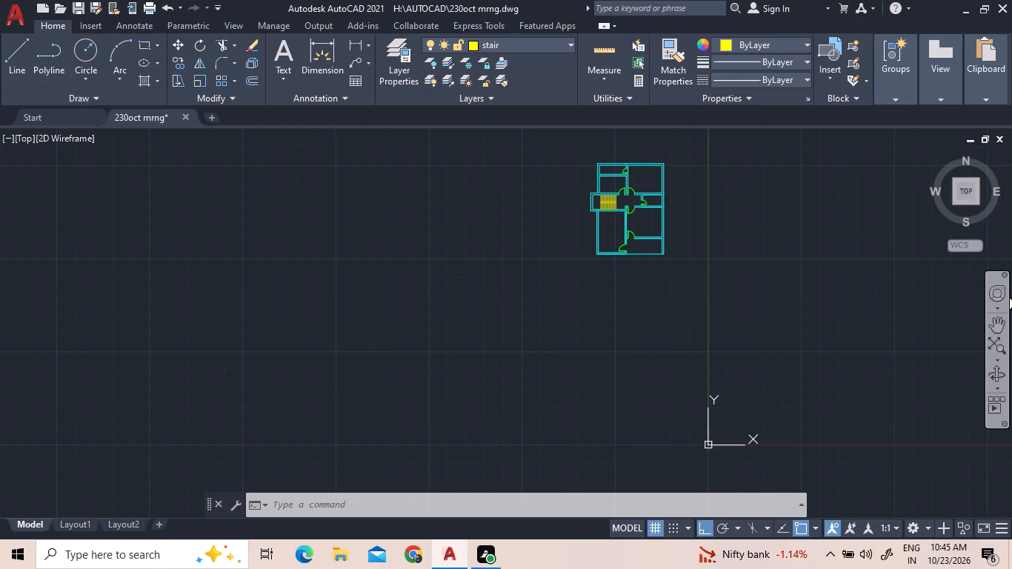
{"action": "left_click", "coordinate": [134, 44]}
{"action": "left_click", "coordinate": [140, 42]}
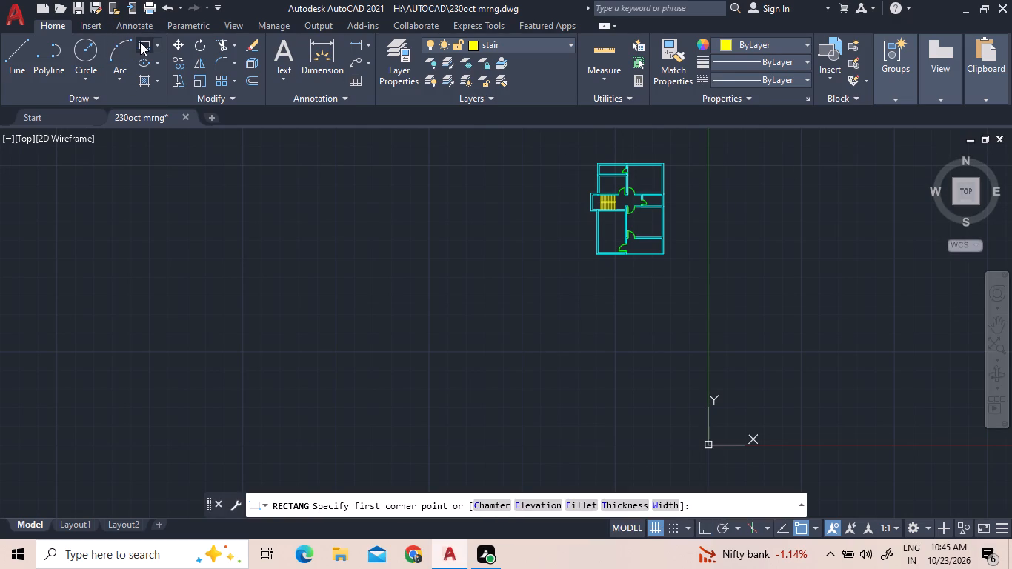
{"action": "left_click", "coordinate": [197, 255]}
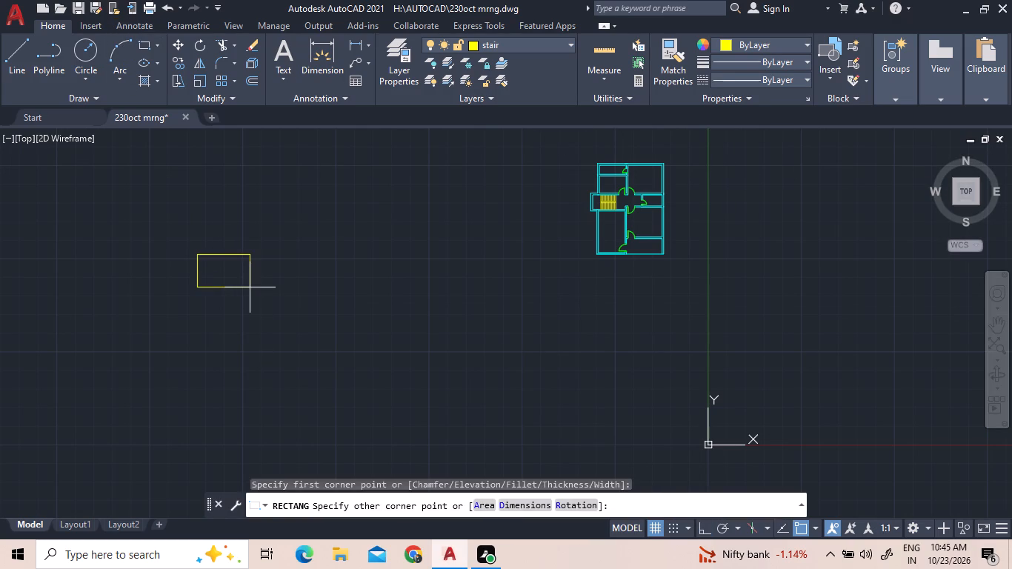
Make window the current layer.
{"action": "left_click", "coordinate": [544, 51]}
{"action": "left_click", "coordinate": [519, 172]}
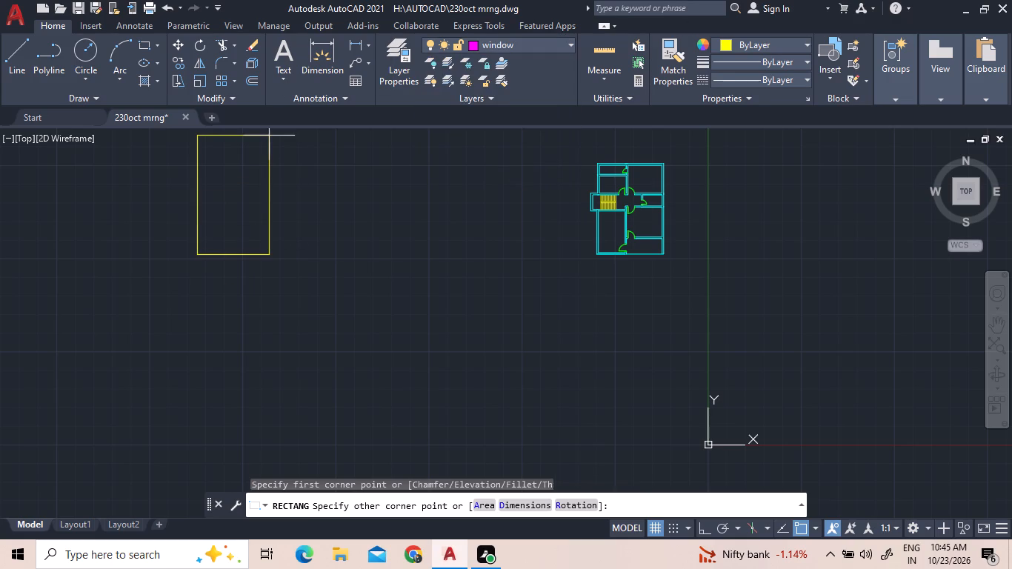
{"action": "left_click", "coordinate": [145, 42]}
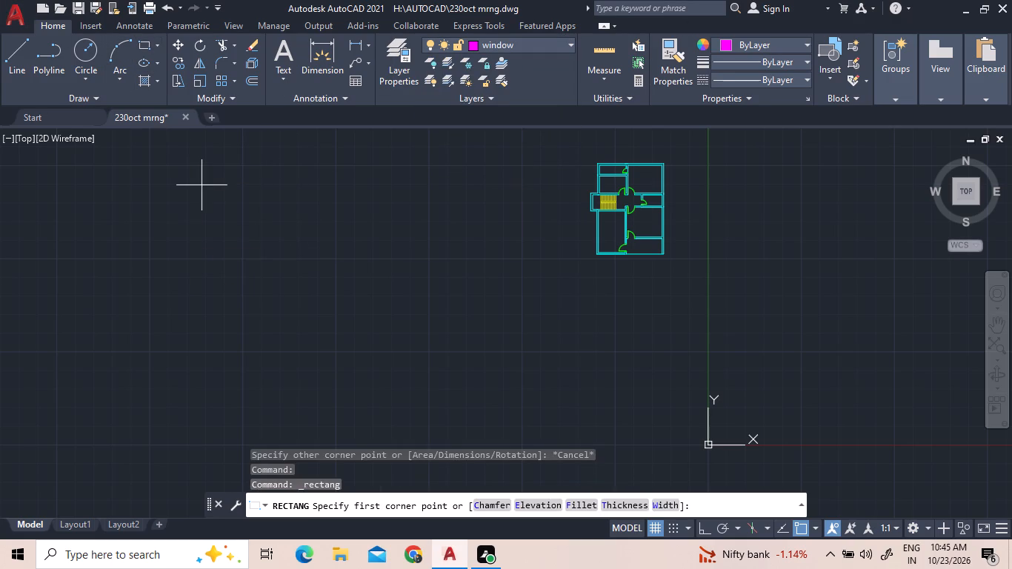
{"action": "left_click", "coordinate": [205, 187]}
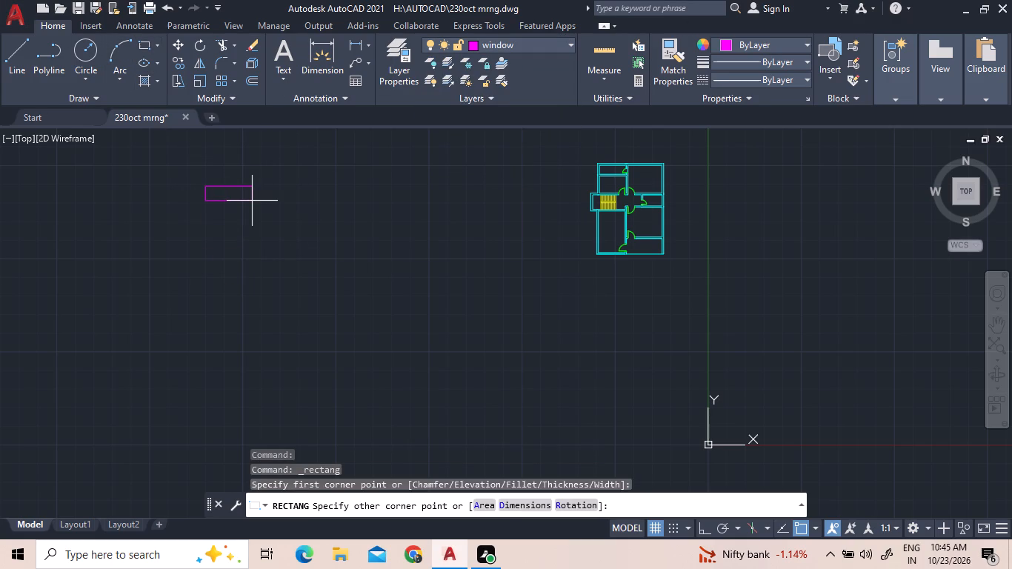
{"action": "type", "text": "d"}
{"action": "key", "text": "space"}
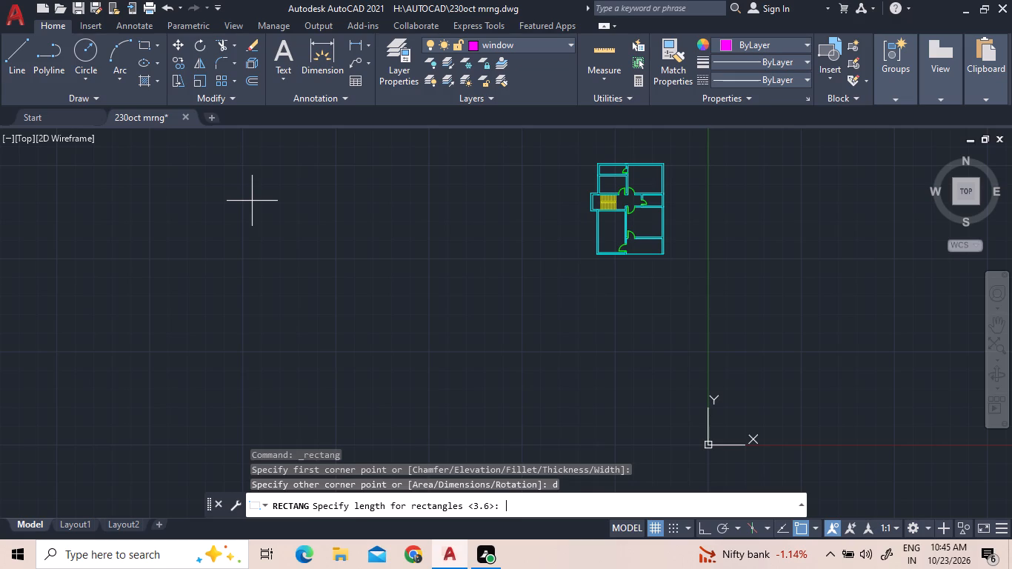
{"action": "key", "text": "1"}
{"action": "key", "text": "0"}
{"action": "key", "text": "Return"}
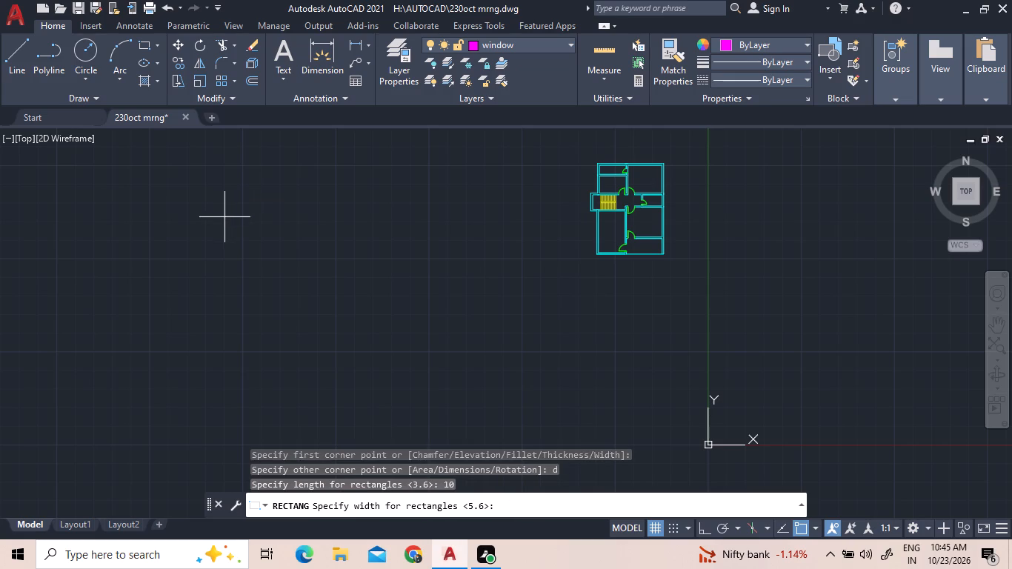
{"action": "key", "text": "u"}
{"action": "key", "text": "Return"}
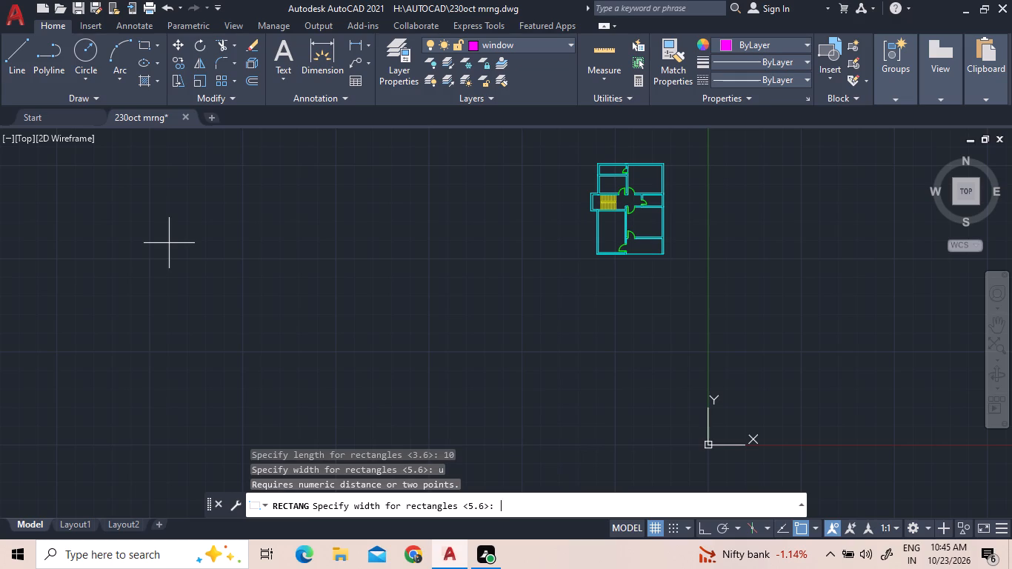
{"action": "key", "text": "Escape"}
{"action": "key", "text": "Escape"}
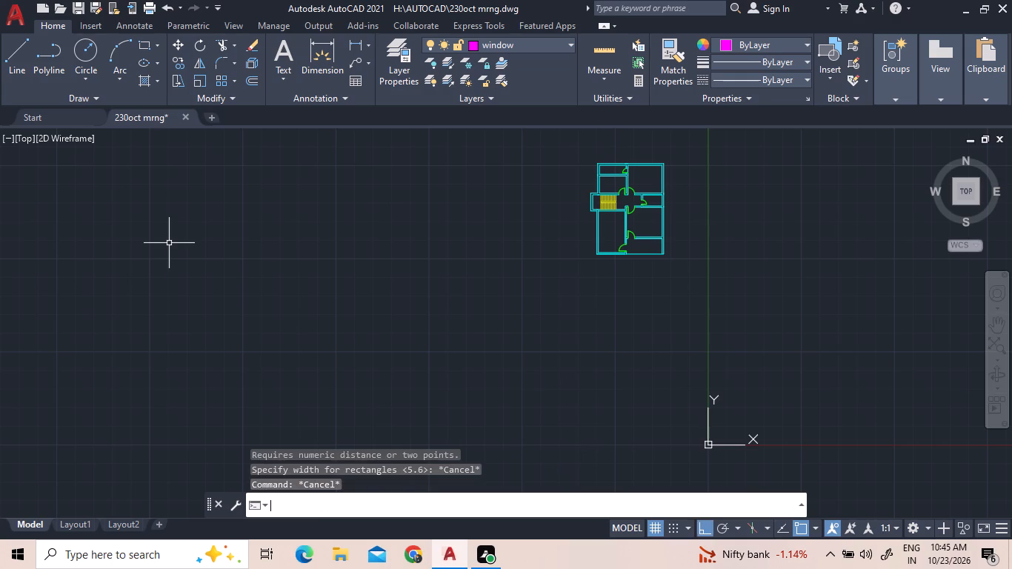
Draw a window rectangle with length 1.0 and width 0.2 in the empty area west of the plan.
{"action": "left_click", "coordinate": [143, 47]}
{"action": "left_click", "coordinate": [247, 247]}
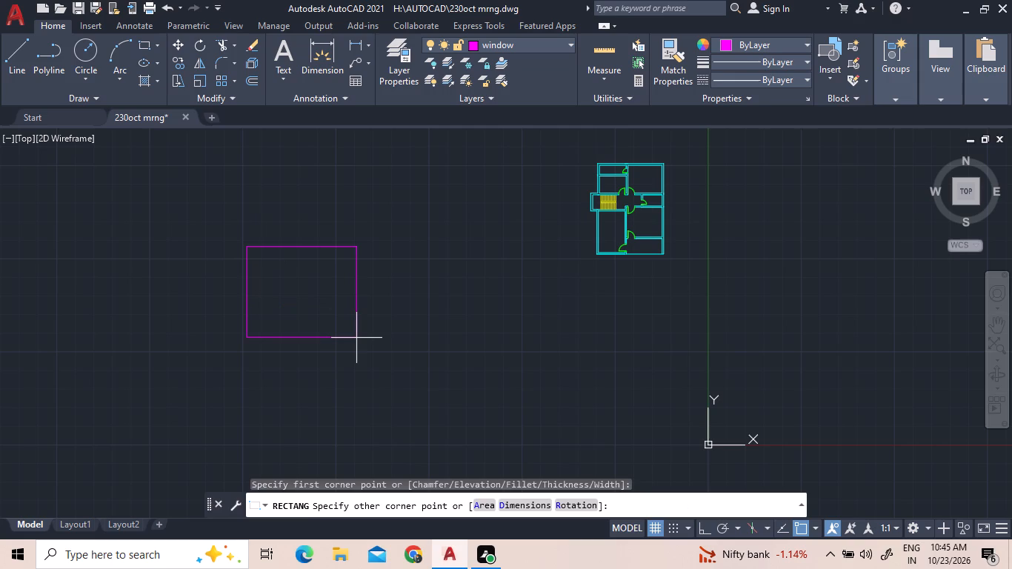
{"action": "type", "text": "d"}
{"action": "key", "text": "space"}
{"action": "type", "text": "1.0"}
{"action": "key", "text": "Return"}
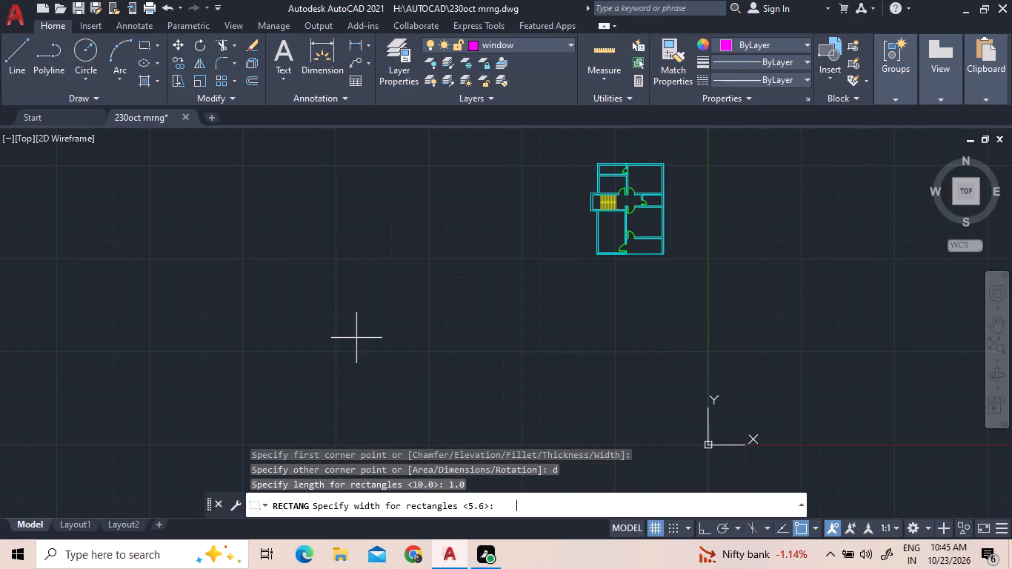
{"action": "type", "text": "0.2"}
{"action": "key", "text": "Return"}
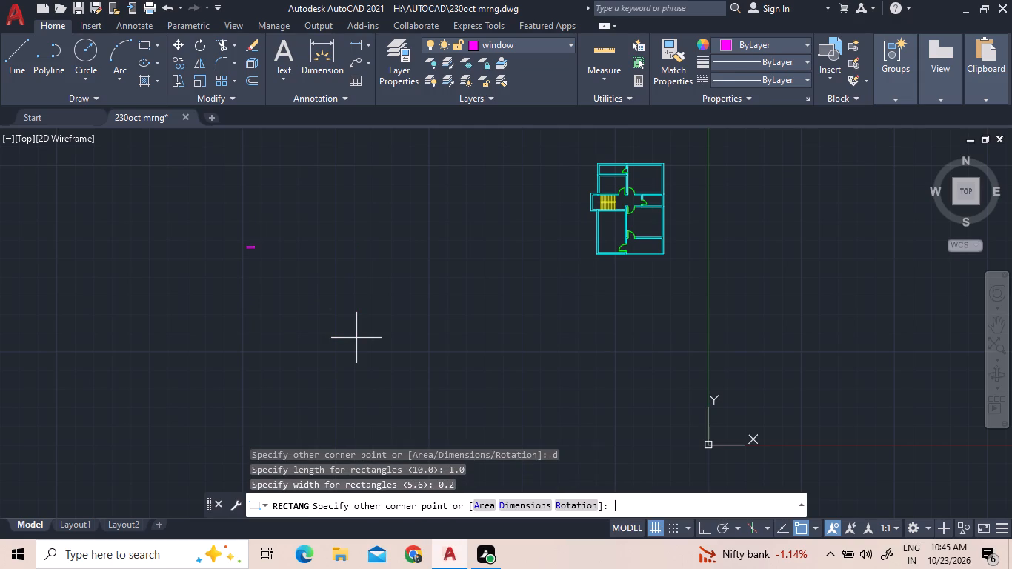
{"action": "left_click", "coordinate": [290, 233]}
Move the window rectangle close to the plan, just outside the west wall of the southwest room.
{"action": "scroll", "coordinate": [265, 234], "scroll_direction": "up", "scroll_amount": 3}
{"action": "left_click", "coordinate": [223, 328]}
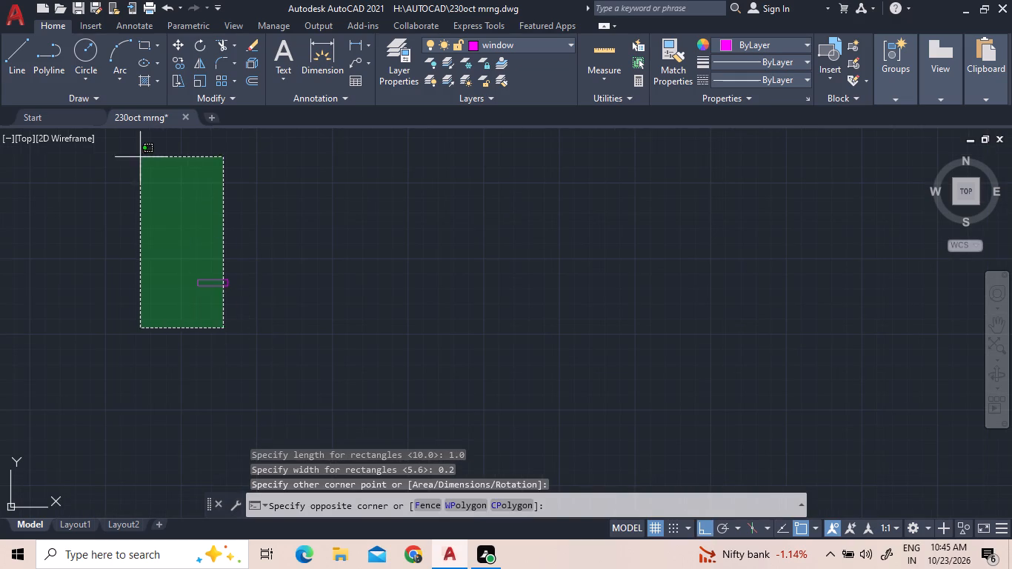
{"action": "left_click", "coordinate": [136, 159]}
{"action": "right_click", "coordinate": [159, 190]}
{"action": "double_click", "coordinate": [228, 282]}
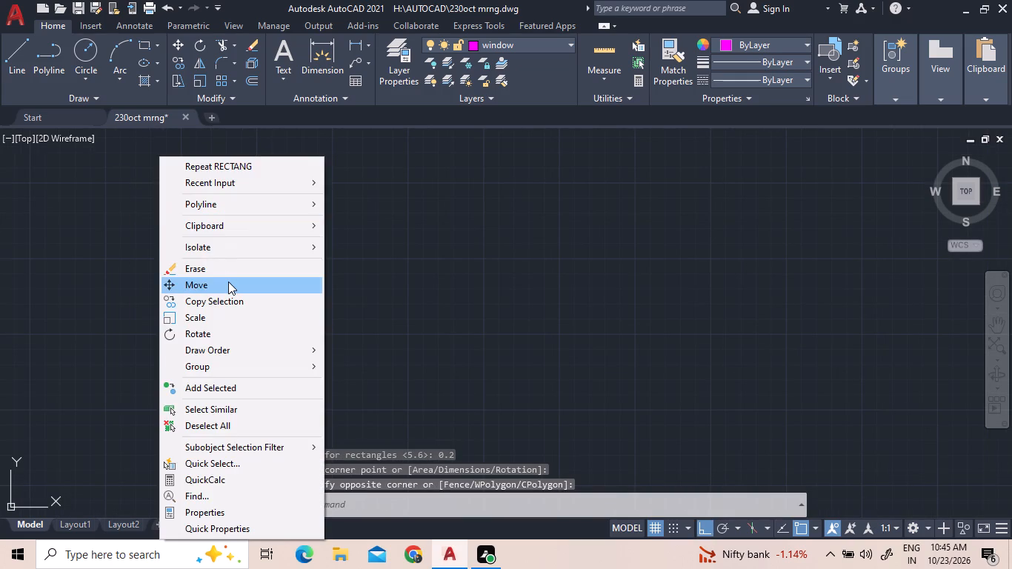
{"action": "scroll", "coordinate": [495, 300], "scroll_direction": "down", "scroll_amount": 5}
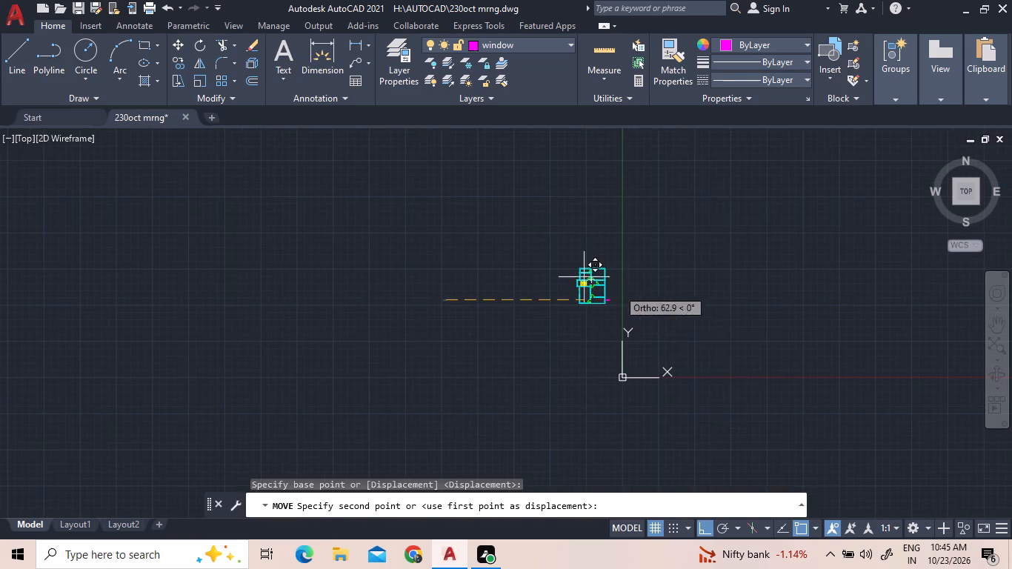
{"action": "scroll", "coordinate": [579, 276], "scroll_direction": "up", "scroll_amount": 3}
{"action": "scroll", "coordinate": [578, 353], "scroll_direction": "up", "scroll_amount": 3}
{"action": "left_click", "coordinate": [563, 348]}
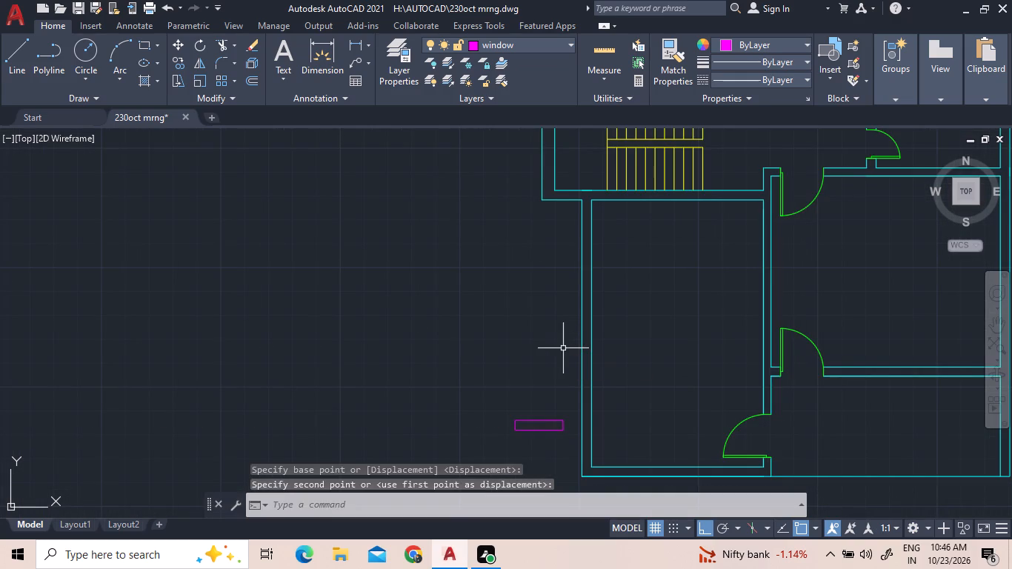
Draw a horizontal centre line through the window rectangle between the midpoints of its two short sides.
{"action": "left_click", "coordinate": [563, 433]}
{"action": "left_click", "coordinate": [539, 414]}
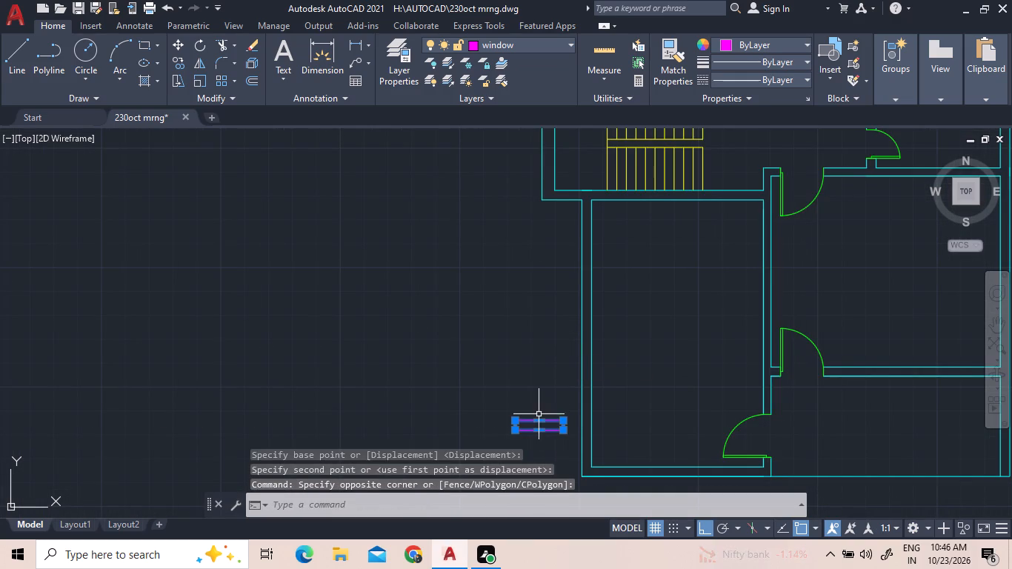
{"action": "scroll", "coordinate": [552, 445], "scroll_direction": "up", "scroll_amount": 2}
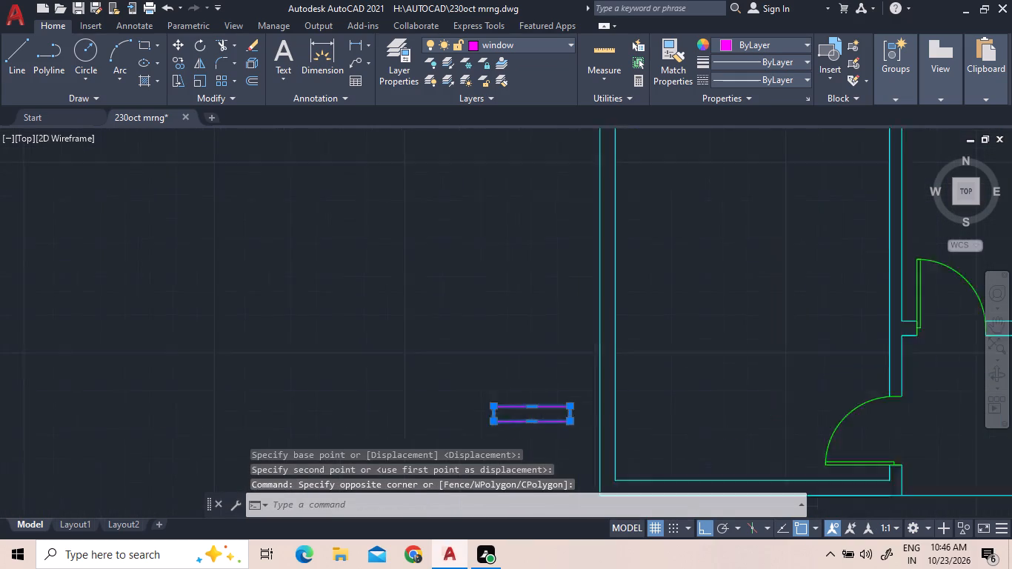
{"action": "scroll", "coordinate": [552, 445], "scroll_direction": "up", "scroll_amount": 2}
{"action": "left_click", "coordinate": [10, 63]}
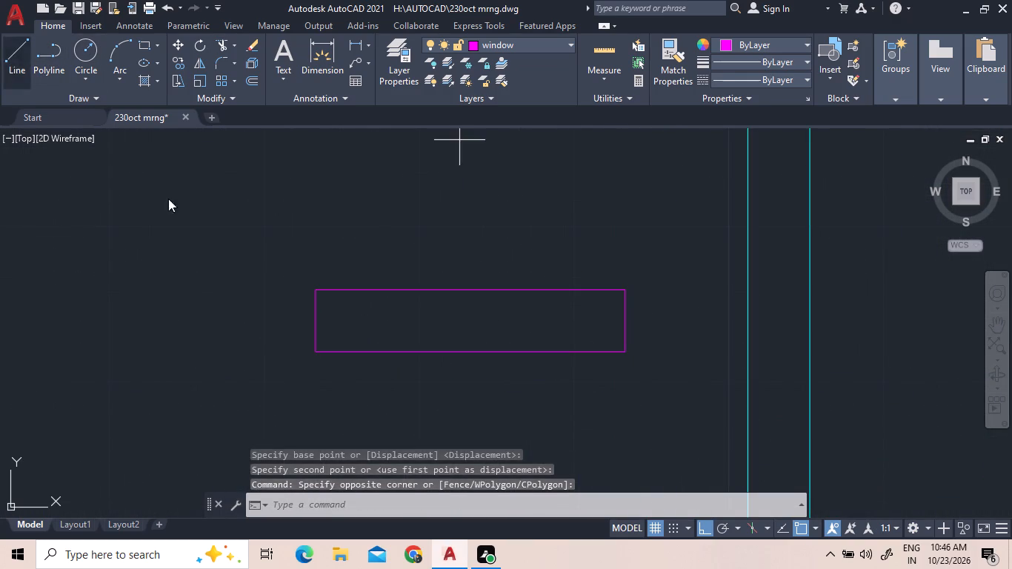
{"action": "left_click", "coordinate": [315, 322]}
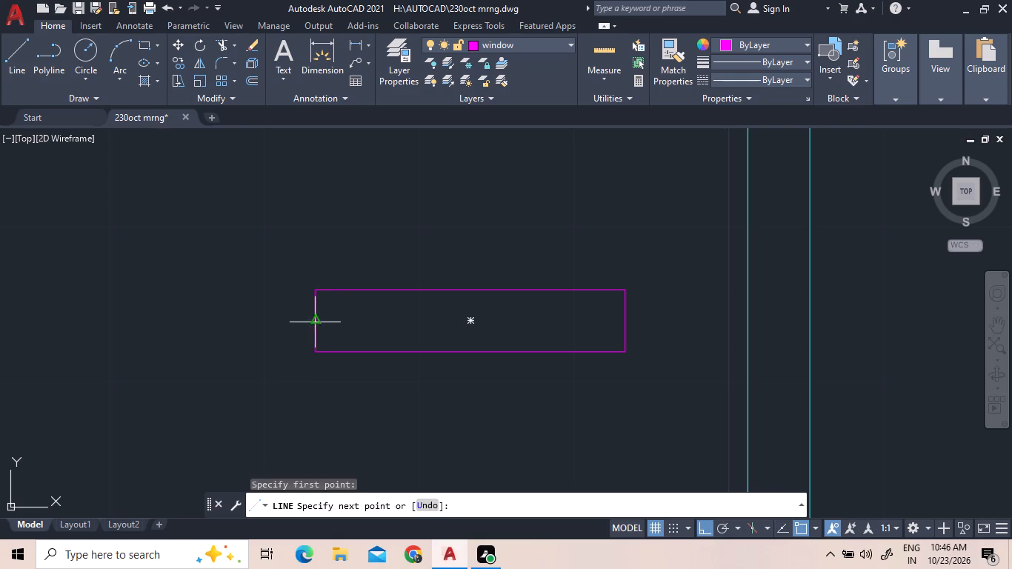
{"action": "left_click", "coordinate": [625, 322]}
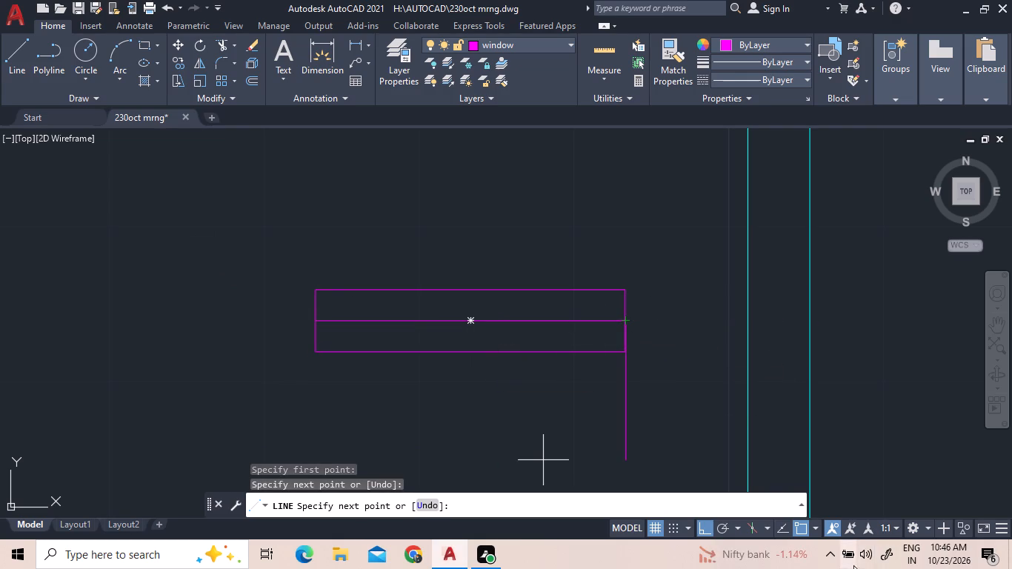
{"action": "key", "text": "Escape"}
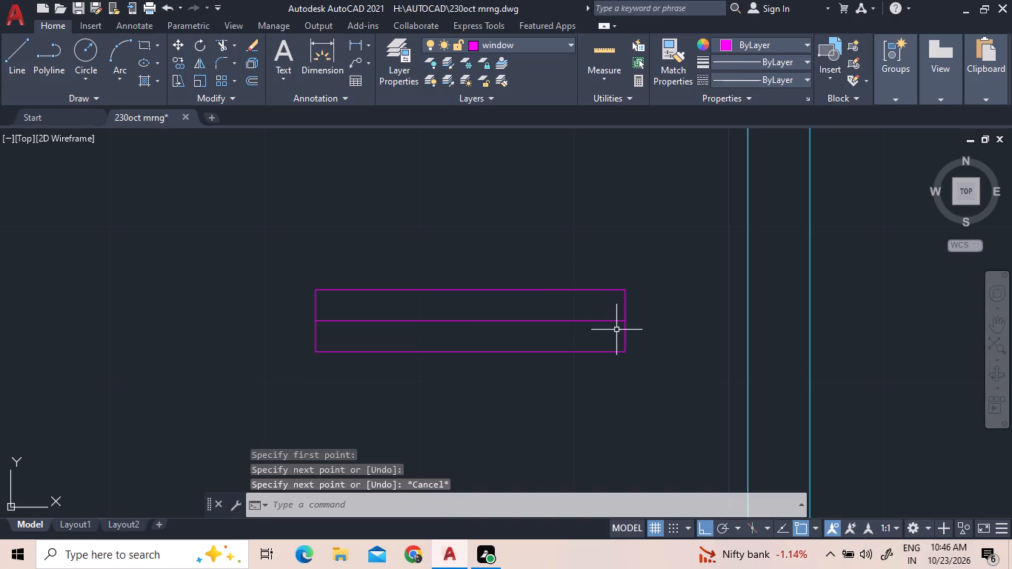
Move the window rectangle and its centre line into the south wall of the southwest room, with ortho off.
{"action": "left_click", "coordinate": [643, 363]}
{"action": "left_click", "coordinate": [292, 196]}
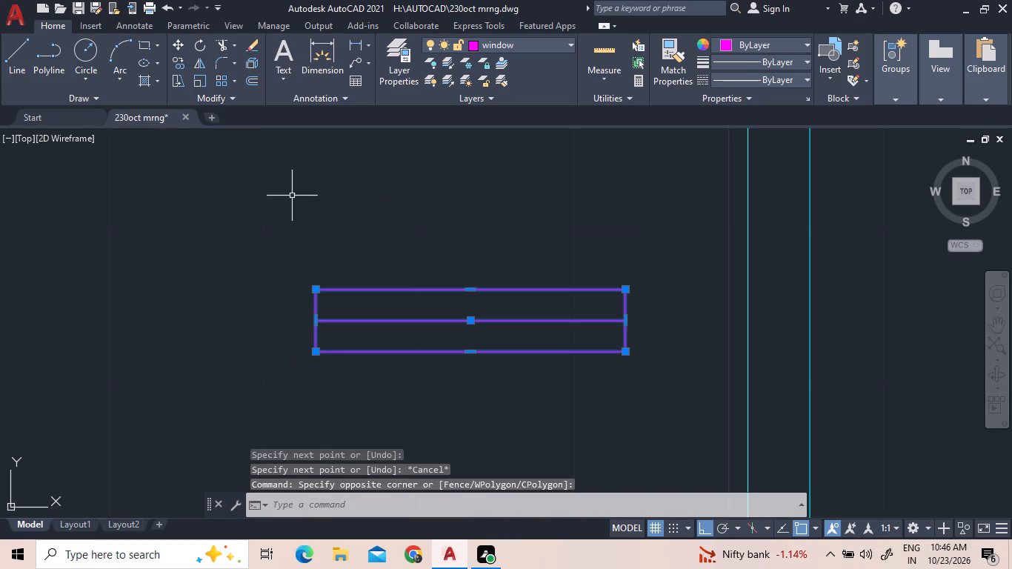
{"action": "right_click", "coordinate": [292, 196]}
{"action": "left_click", "coordinate": [326, 305]}
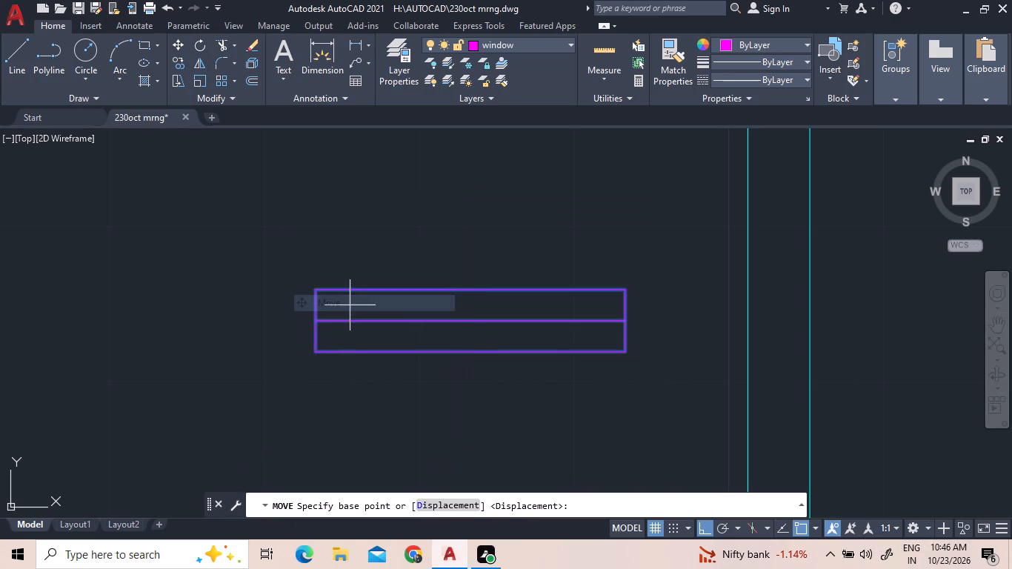
{"action": "left_click", "coordinate": [467, 321]}
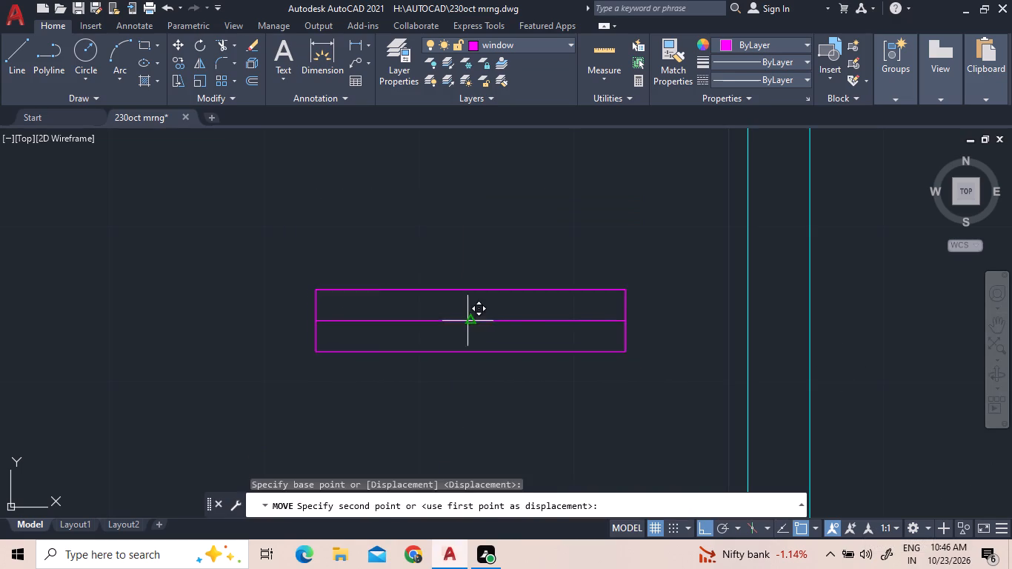
{"action": "scroll", "coordinate": [444, 174], "scroll_direction": "down", "scroll_amount": 3}
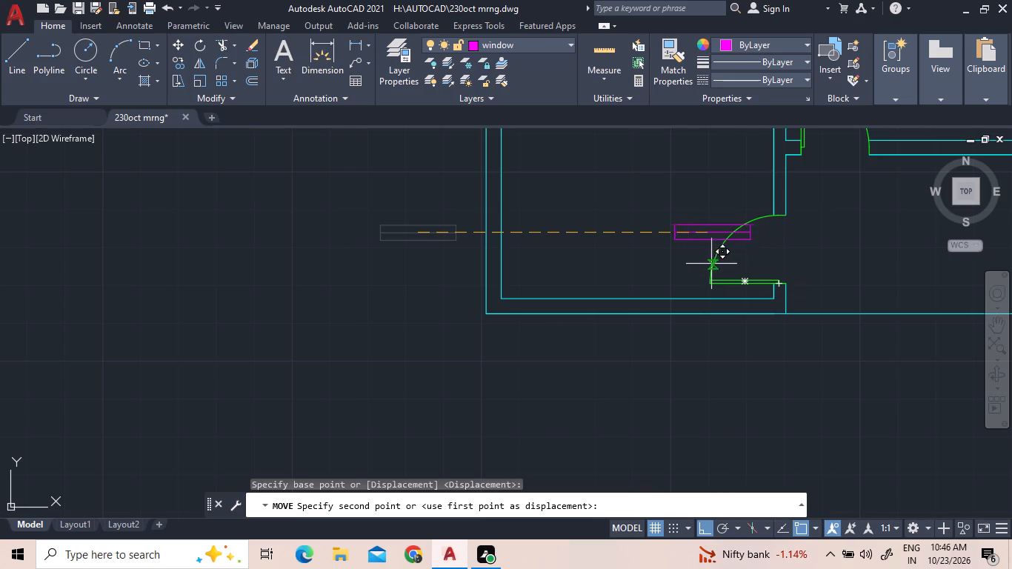
{"action": "key", "text": "F8"}
{"action": "scroll", "coordinate": [735, 528], "scroll_direction": "up", "scroll_amount": 5}
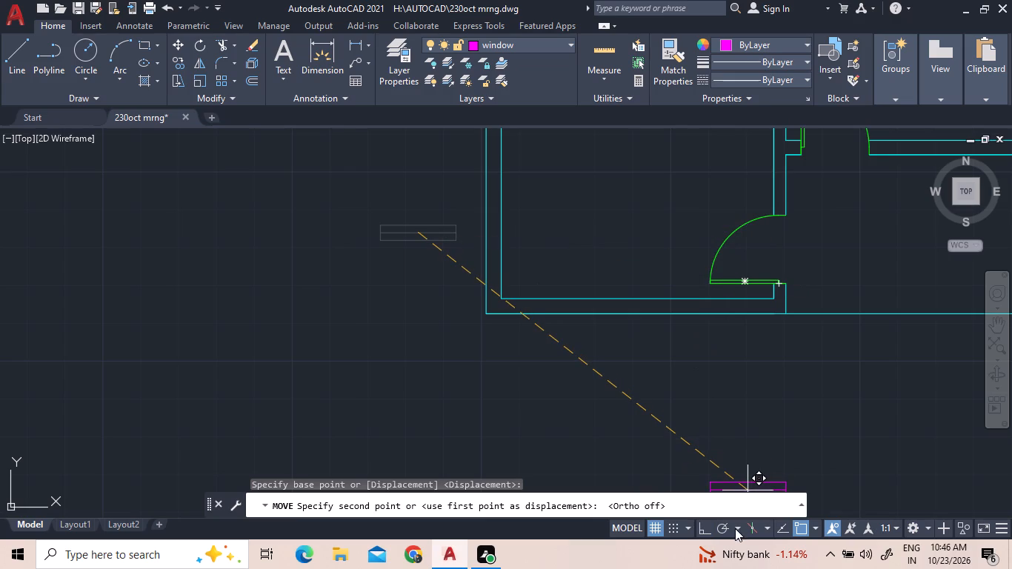
{"action": "scroll", "coordinate": [670, 310], "scroll_direction": "up", "scroll_amount": 4}
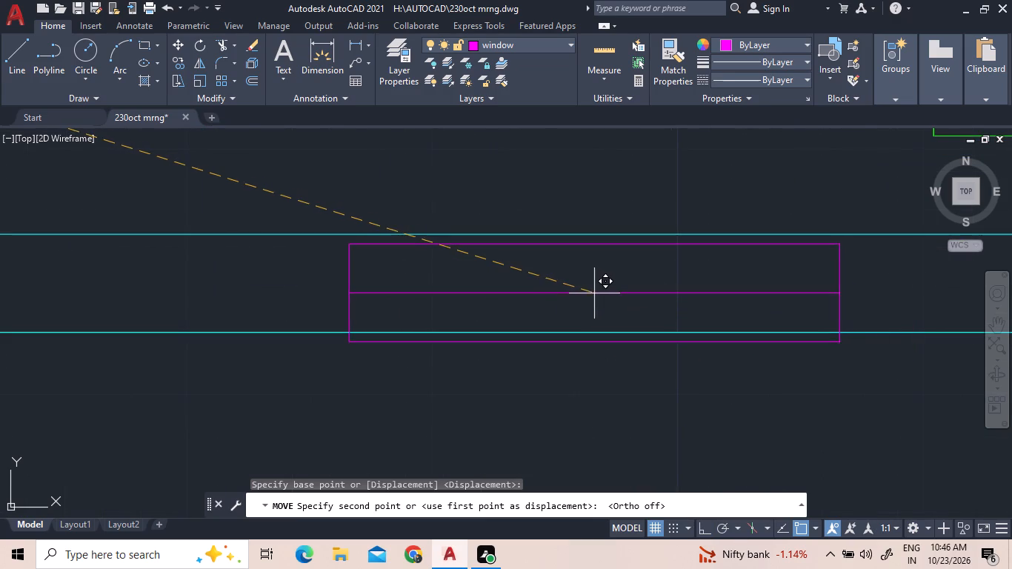
{"action": "scroll", "coordinate": [586, 282], "scroll_direction": "up", "scroll_amount": 3}
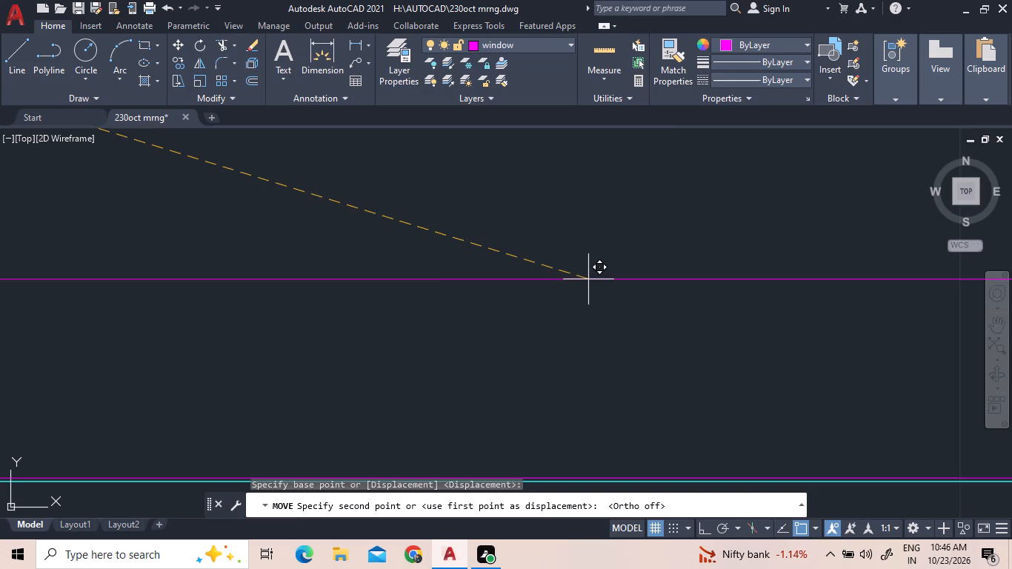
{"action": "scroll", "coordinate": [588, 279], "scroll_direction": "down", "scroll_amount": 3}
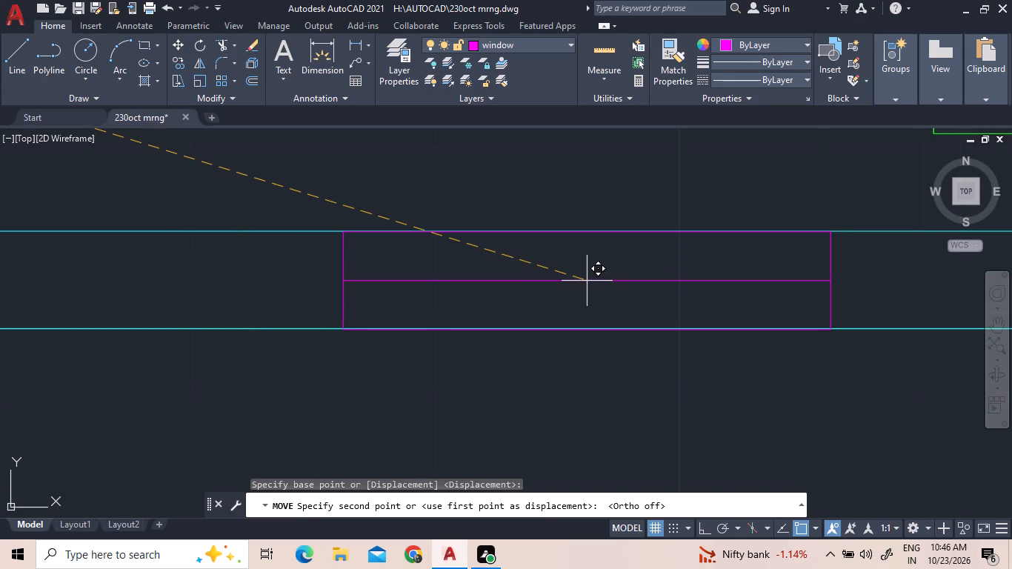
{"action": "scroll", "coordinate": [586, 281], "scroll_direction": "up", "scroll_amount": 1}
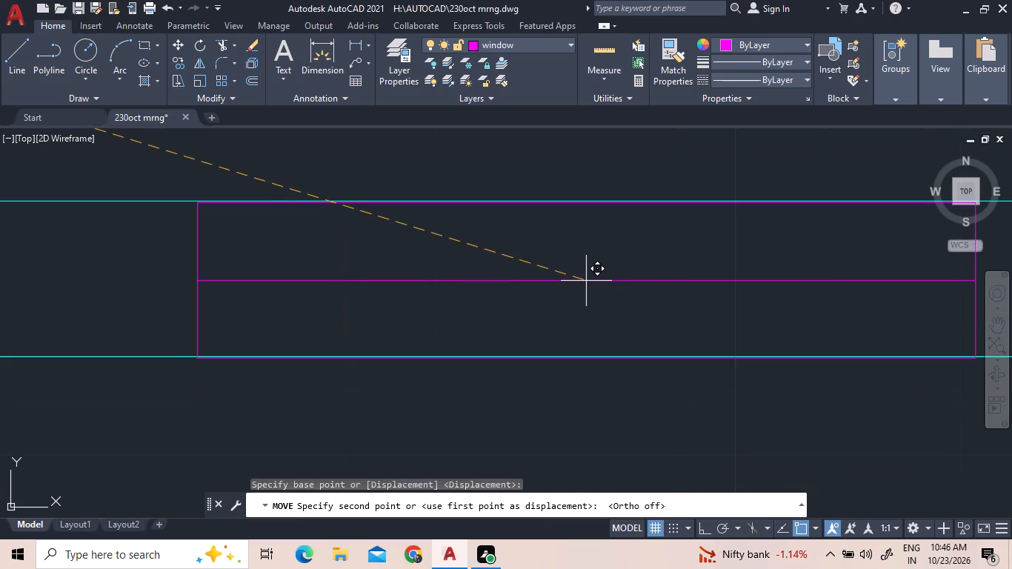
{"action": "left_click", "coordinate": [586, 280]}
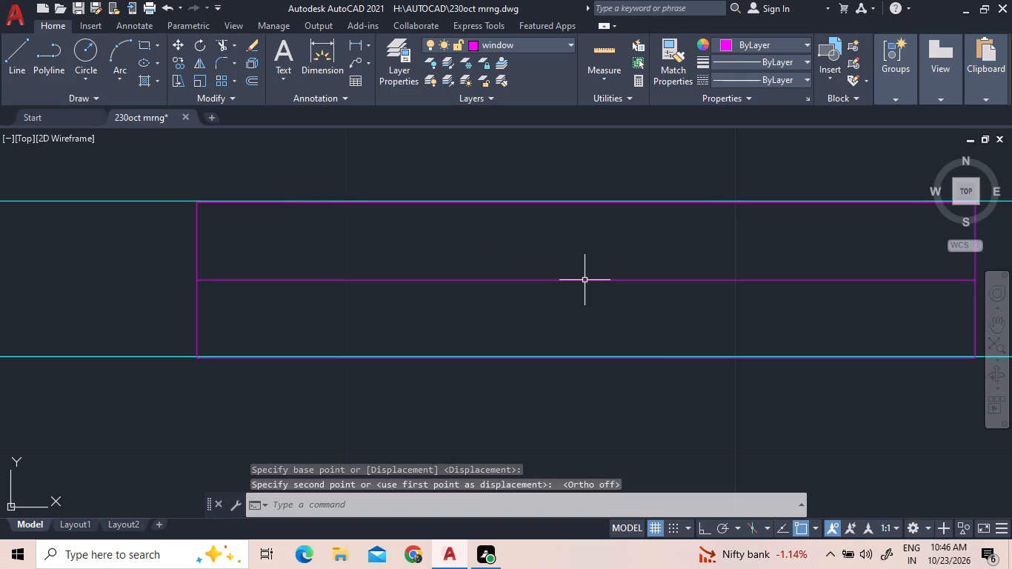
Move the window by its northwest corner straight up onto the inner line of the south wall.
{"action": "left_click", "coordinate": [300, 290]}
{"action": "left_click", "coordinate": [132, 259]}
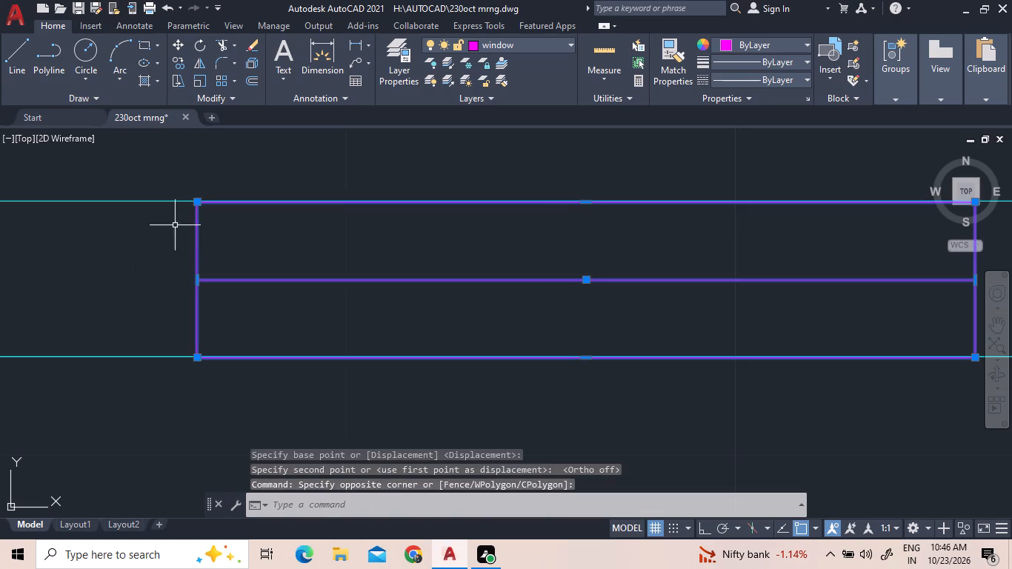
{"action": "scroll", "coordinate": [179, 184], "scroll_direction": "up", "scroll_amount": 4}
{"action": "scroll", "coordinate": [292, 308], "scroll_direction": "up", "scroll_amount": 1}
{"action": "right_click", "coordinate": [297, 220]}
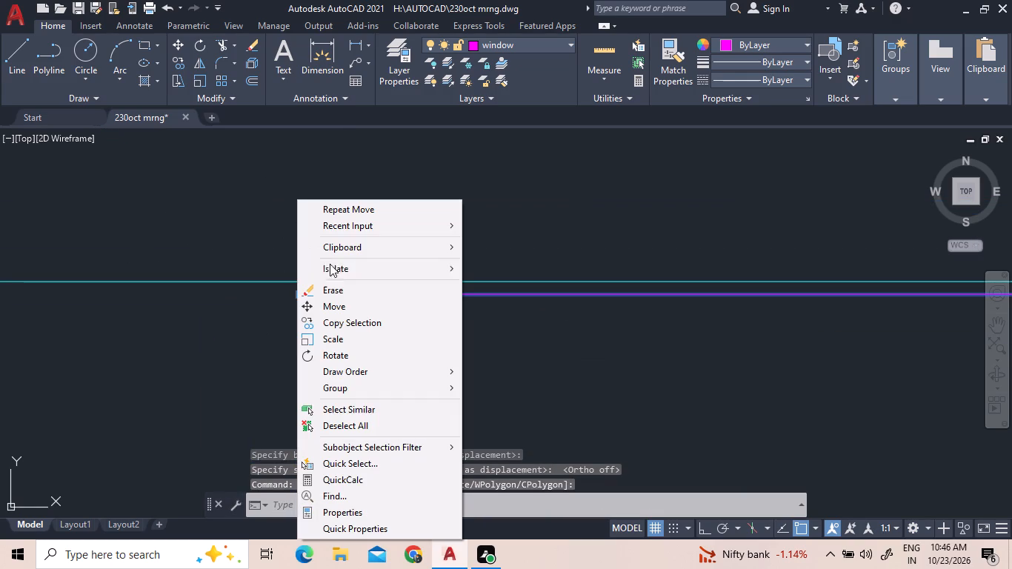
{"action": "left_click", "coordinate": [341, 312]}
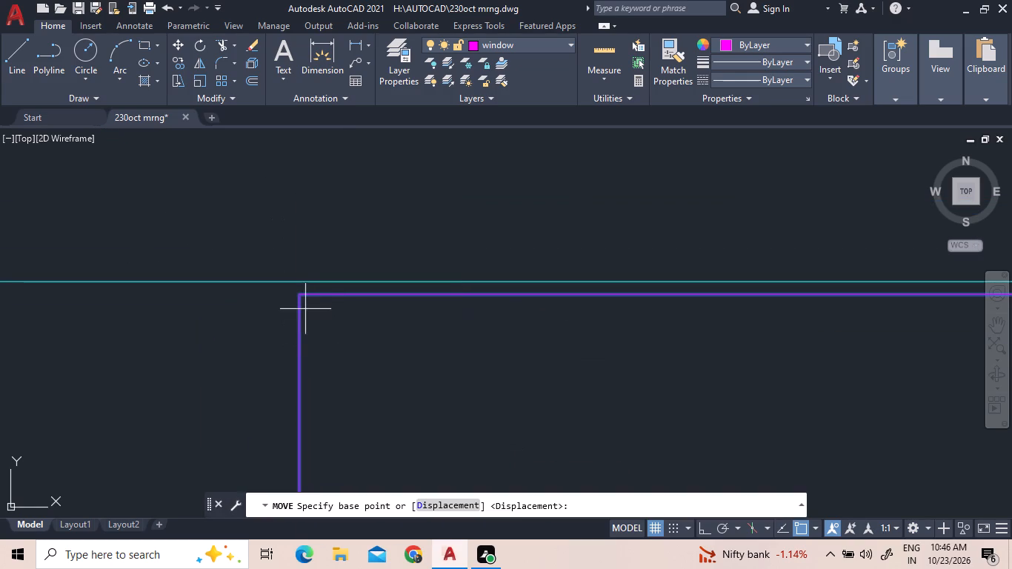
{"action": "left_click", "coordinate": [298, 293]}
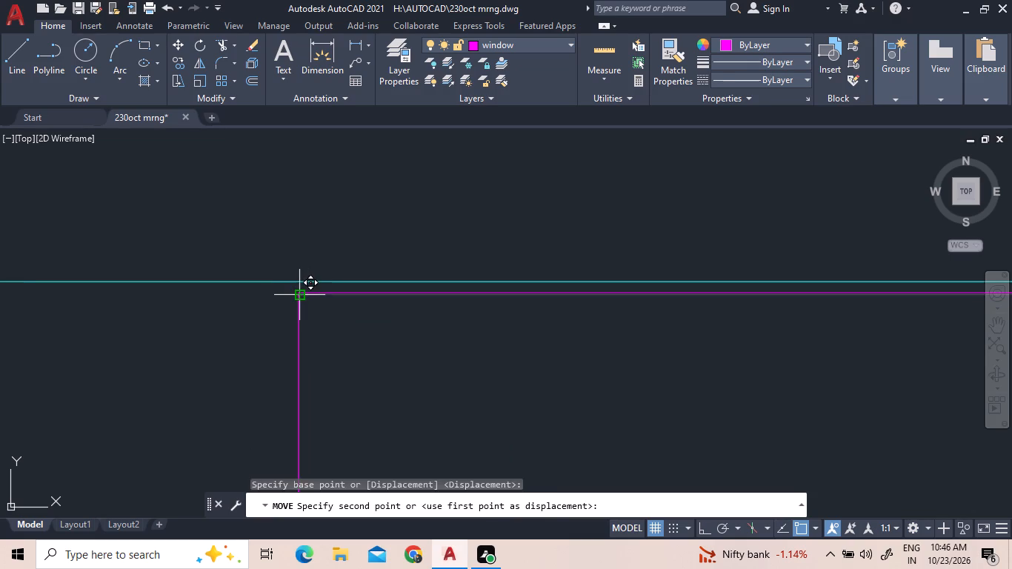
{"action": "left_click", "coordinate": [301, 279]}
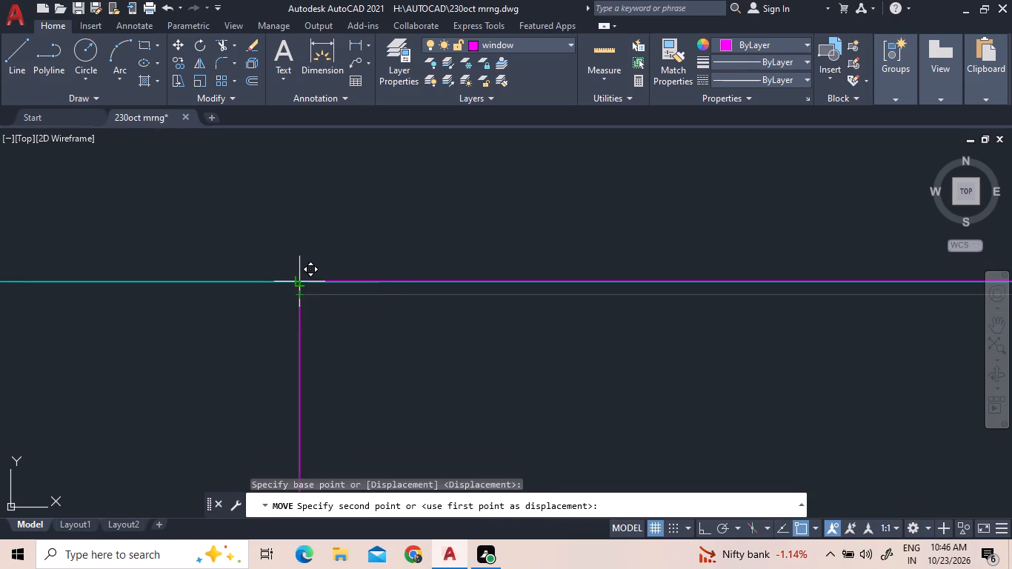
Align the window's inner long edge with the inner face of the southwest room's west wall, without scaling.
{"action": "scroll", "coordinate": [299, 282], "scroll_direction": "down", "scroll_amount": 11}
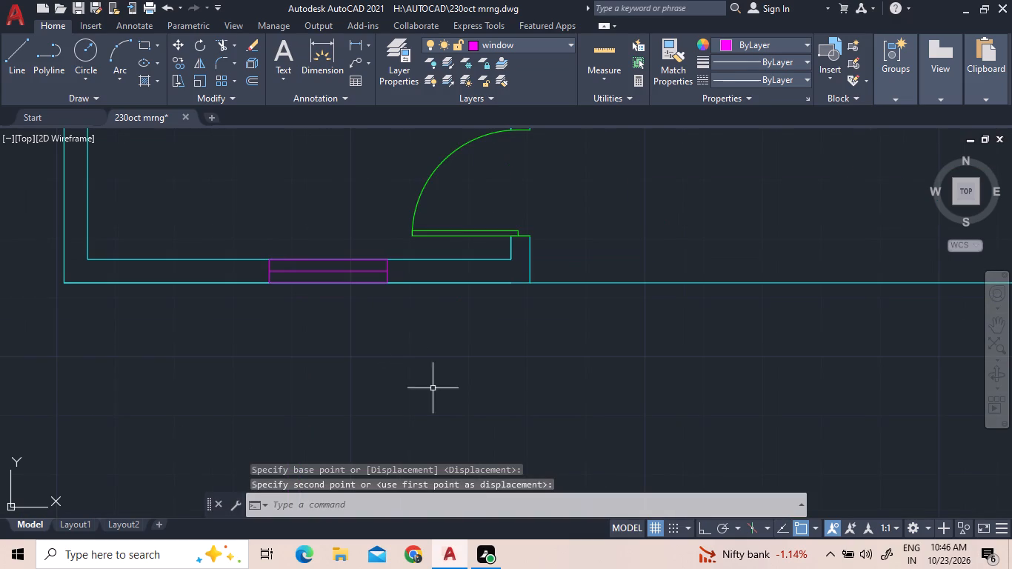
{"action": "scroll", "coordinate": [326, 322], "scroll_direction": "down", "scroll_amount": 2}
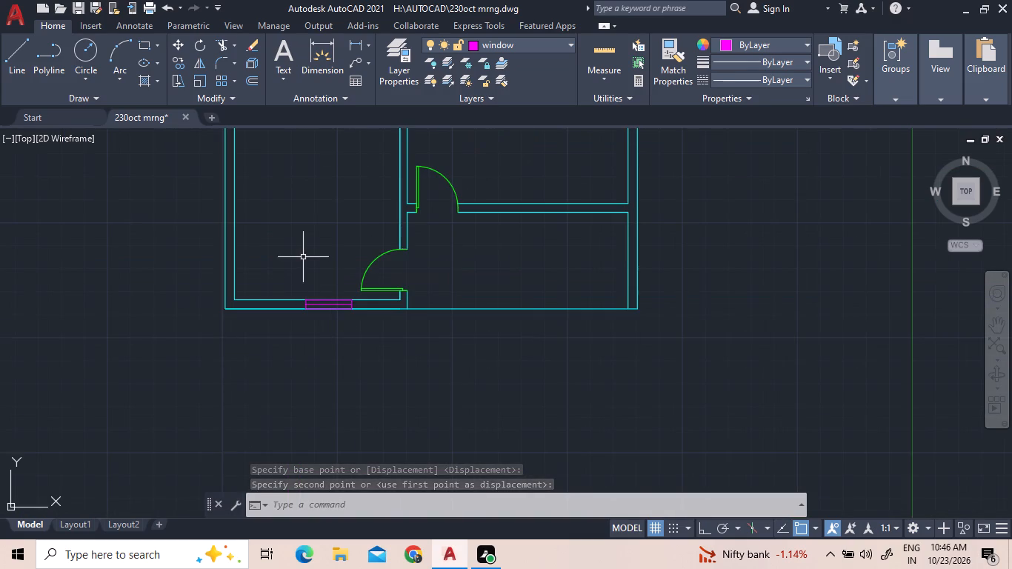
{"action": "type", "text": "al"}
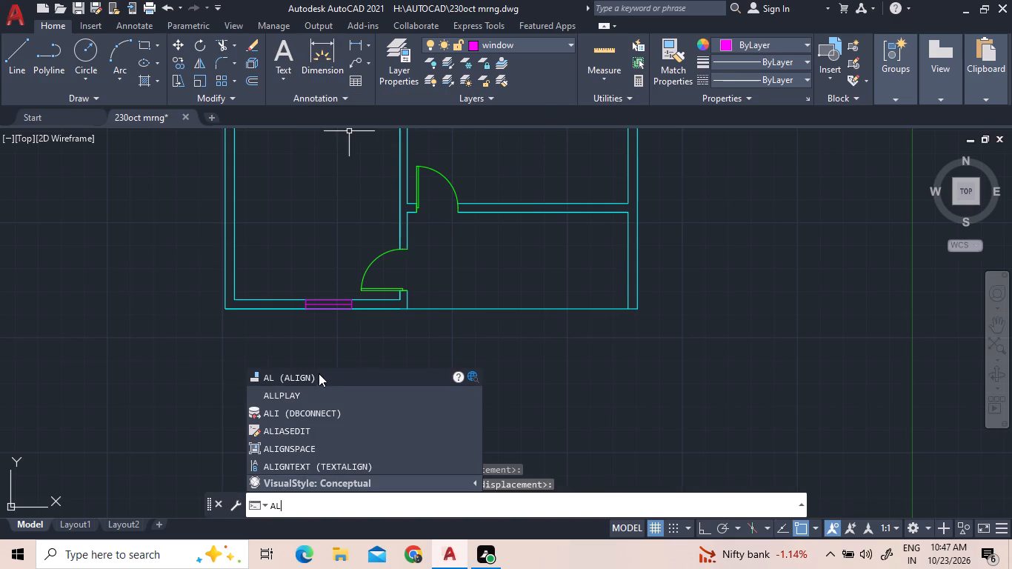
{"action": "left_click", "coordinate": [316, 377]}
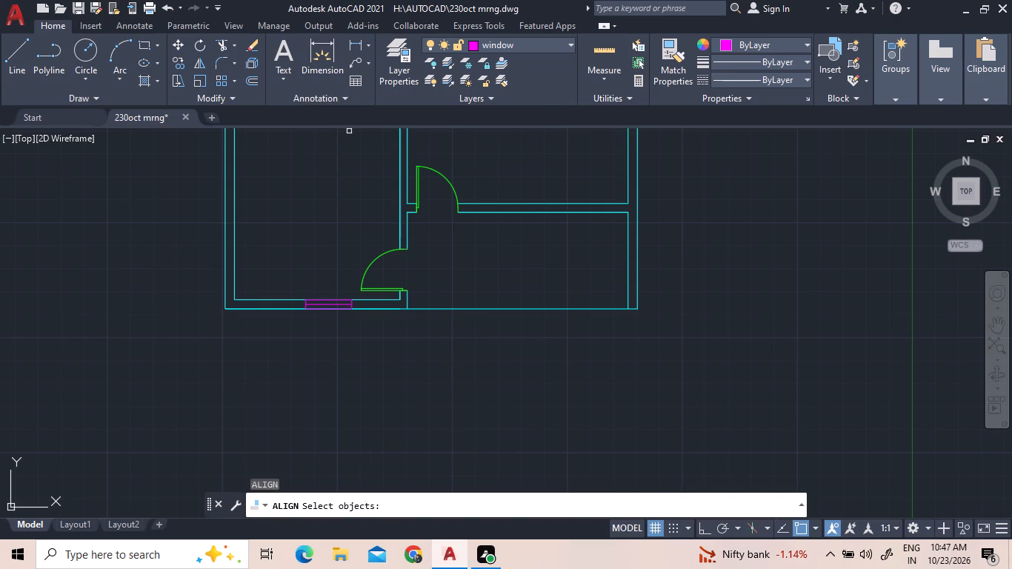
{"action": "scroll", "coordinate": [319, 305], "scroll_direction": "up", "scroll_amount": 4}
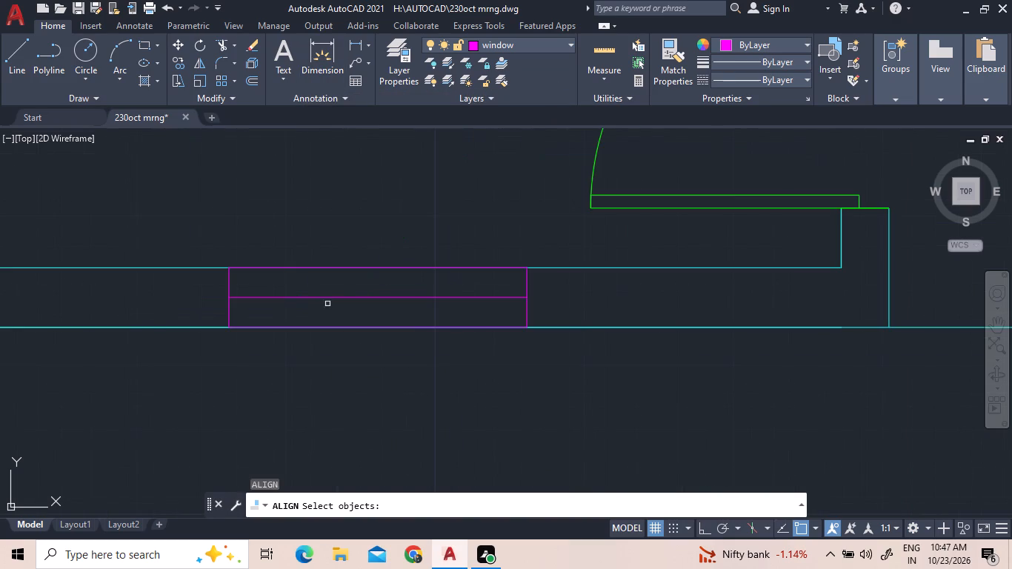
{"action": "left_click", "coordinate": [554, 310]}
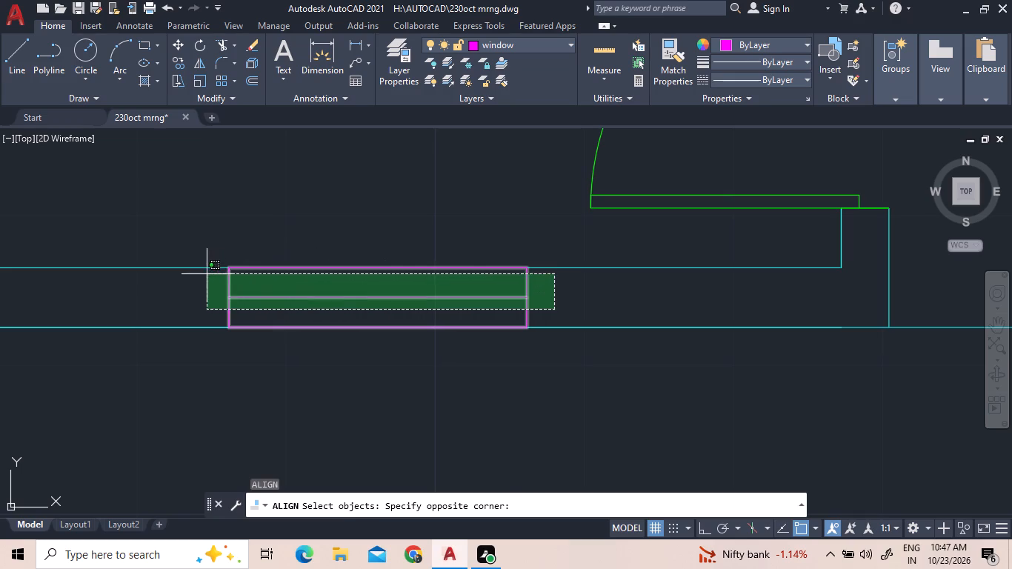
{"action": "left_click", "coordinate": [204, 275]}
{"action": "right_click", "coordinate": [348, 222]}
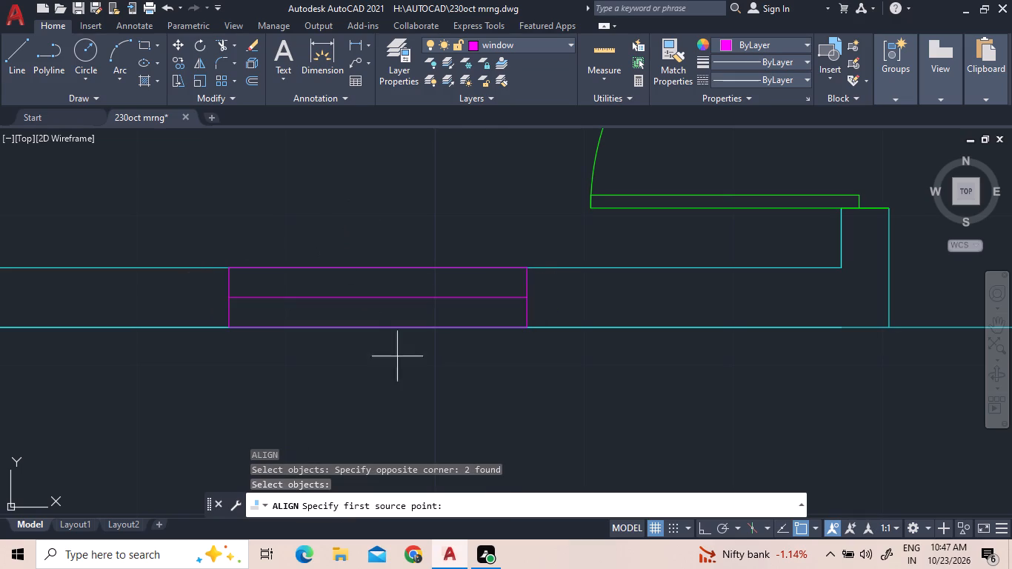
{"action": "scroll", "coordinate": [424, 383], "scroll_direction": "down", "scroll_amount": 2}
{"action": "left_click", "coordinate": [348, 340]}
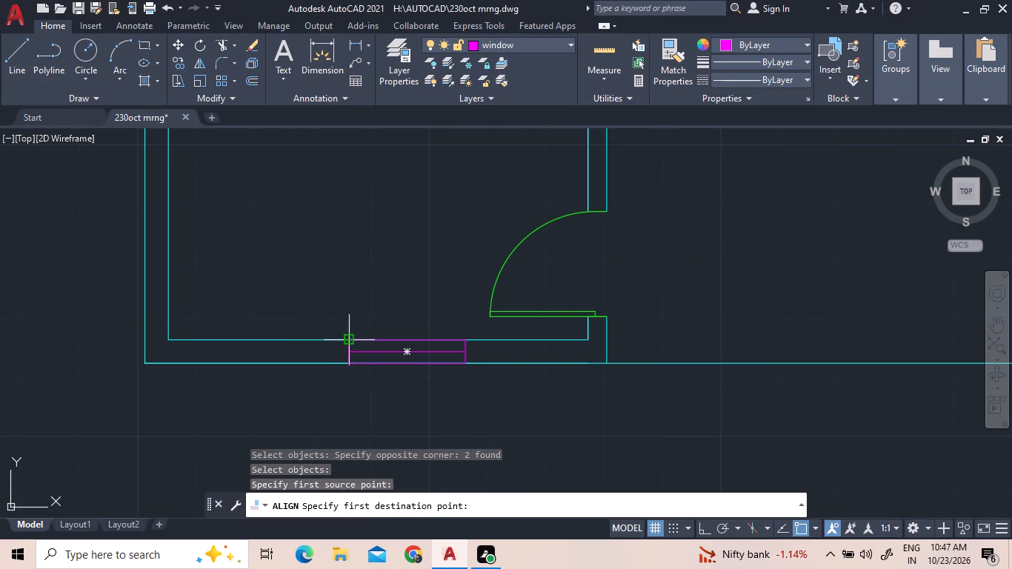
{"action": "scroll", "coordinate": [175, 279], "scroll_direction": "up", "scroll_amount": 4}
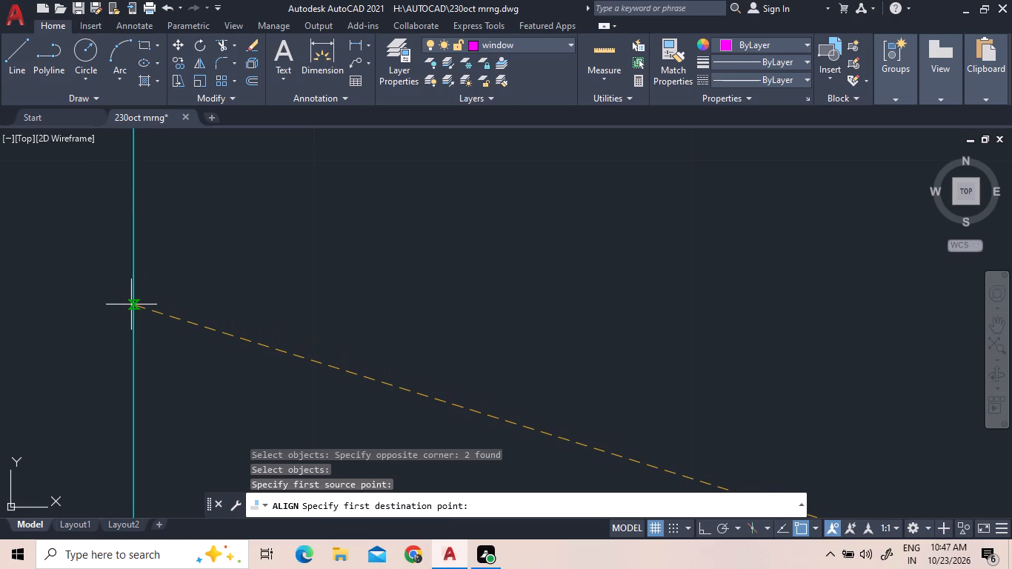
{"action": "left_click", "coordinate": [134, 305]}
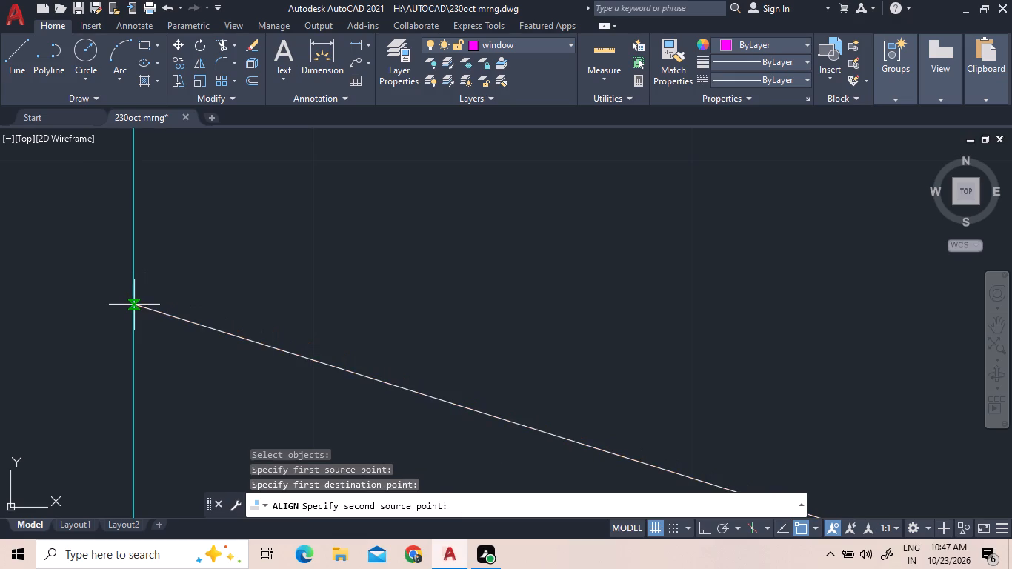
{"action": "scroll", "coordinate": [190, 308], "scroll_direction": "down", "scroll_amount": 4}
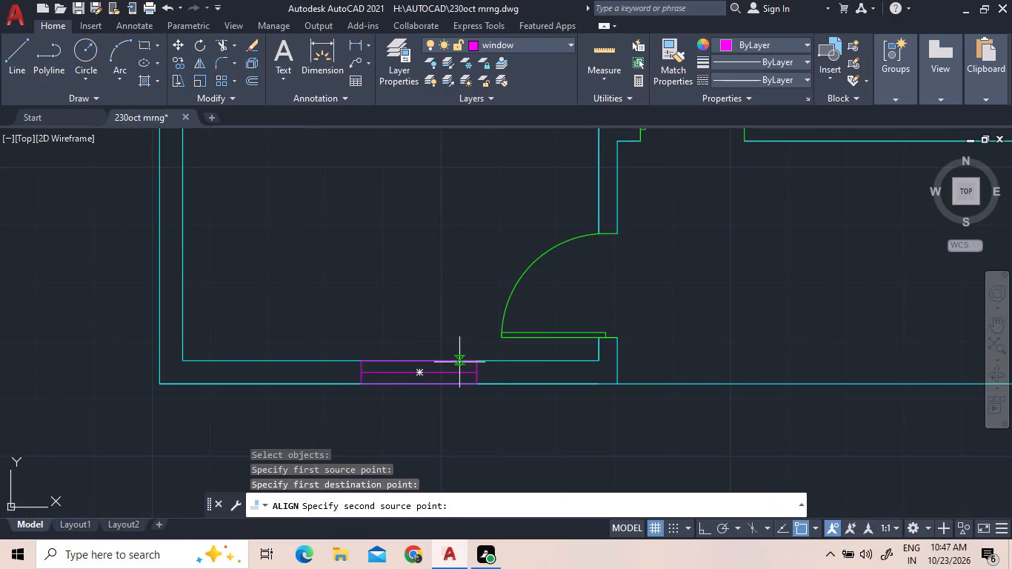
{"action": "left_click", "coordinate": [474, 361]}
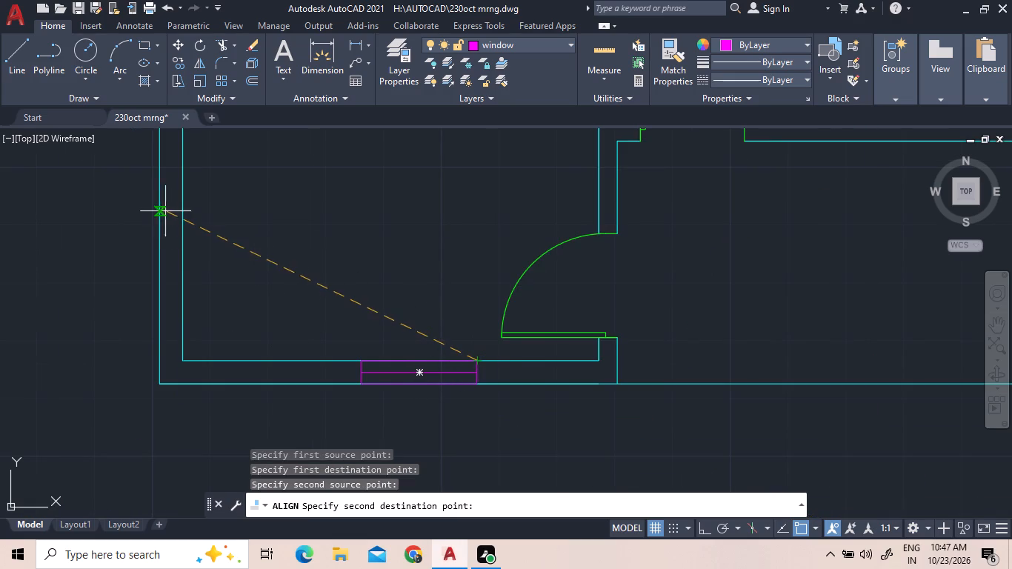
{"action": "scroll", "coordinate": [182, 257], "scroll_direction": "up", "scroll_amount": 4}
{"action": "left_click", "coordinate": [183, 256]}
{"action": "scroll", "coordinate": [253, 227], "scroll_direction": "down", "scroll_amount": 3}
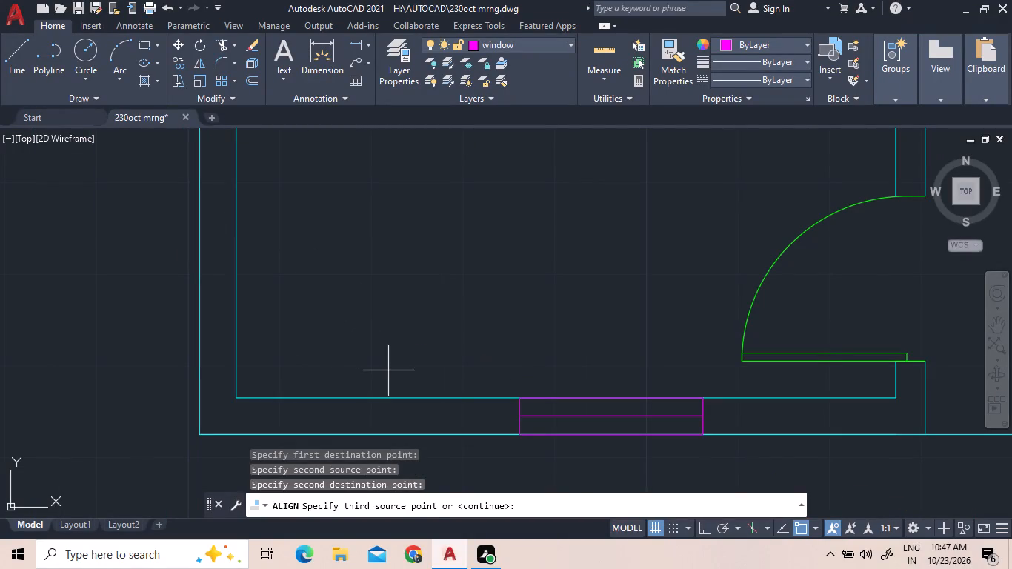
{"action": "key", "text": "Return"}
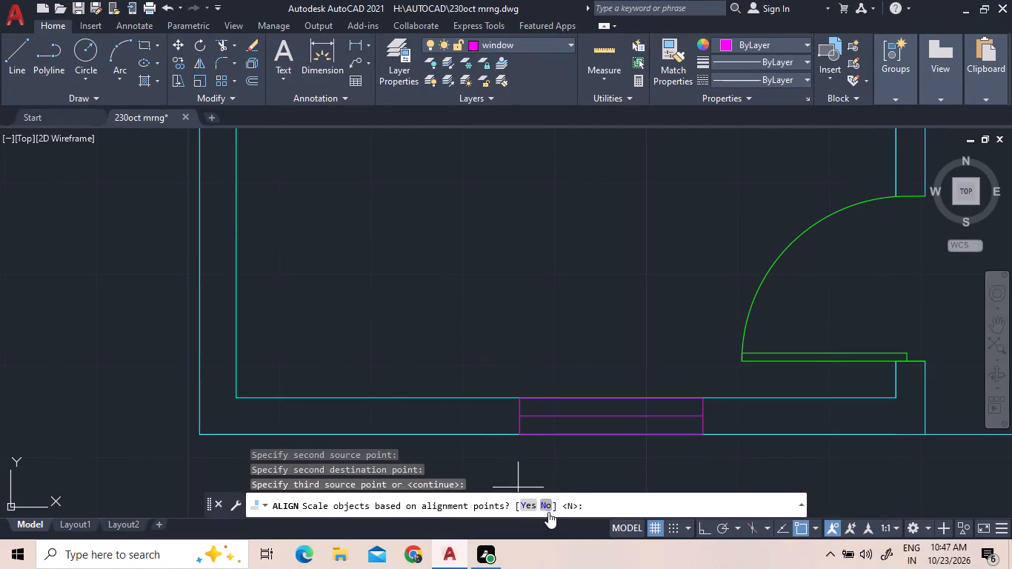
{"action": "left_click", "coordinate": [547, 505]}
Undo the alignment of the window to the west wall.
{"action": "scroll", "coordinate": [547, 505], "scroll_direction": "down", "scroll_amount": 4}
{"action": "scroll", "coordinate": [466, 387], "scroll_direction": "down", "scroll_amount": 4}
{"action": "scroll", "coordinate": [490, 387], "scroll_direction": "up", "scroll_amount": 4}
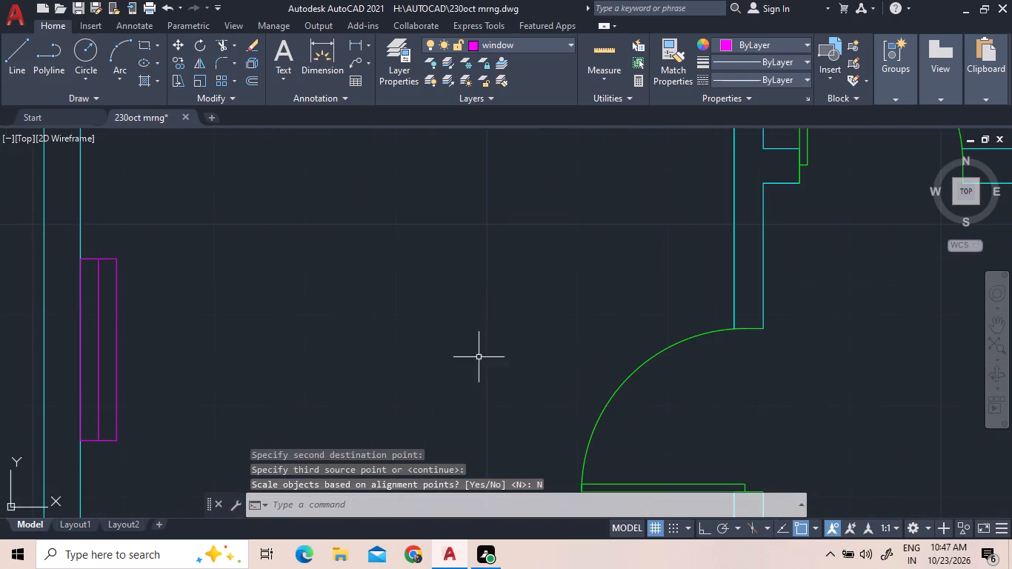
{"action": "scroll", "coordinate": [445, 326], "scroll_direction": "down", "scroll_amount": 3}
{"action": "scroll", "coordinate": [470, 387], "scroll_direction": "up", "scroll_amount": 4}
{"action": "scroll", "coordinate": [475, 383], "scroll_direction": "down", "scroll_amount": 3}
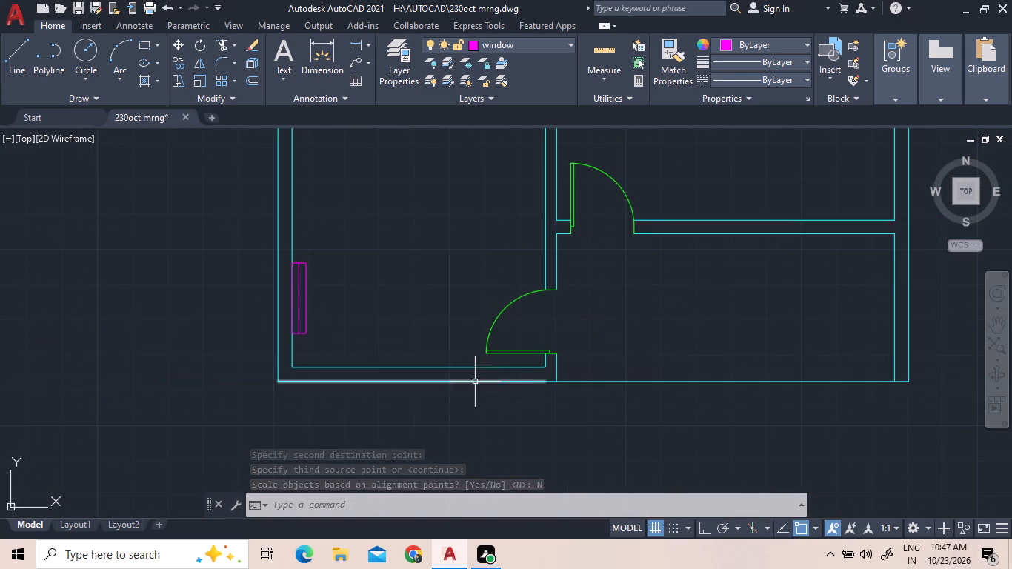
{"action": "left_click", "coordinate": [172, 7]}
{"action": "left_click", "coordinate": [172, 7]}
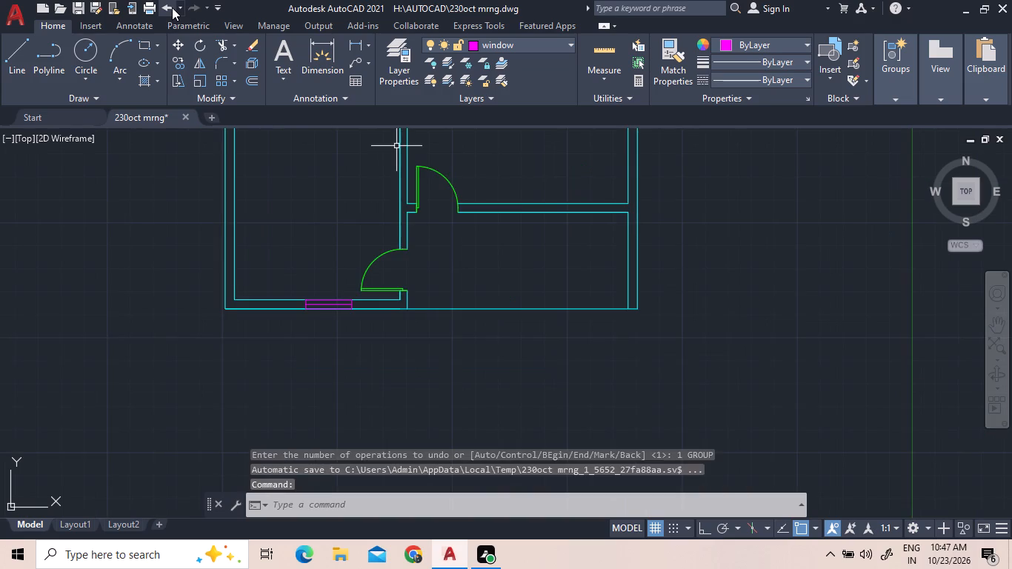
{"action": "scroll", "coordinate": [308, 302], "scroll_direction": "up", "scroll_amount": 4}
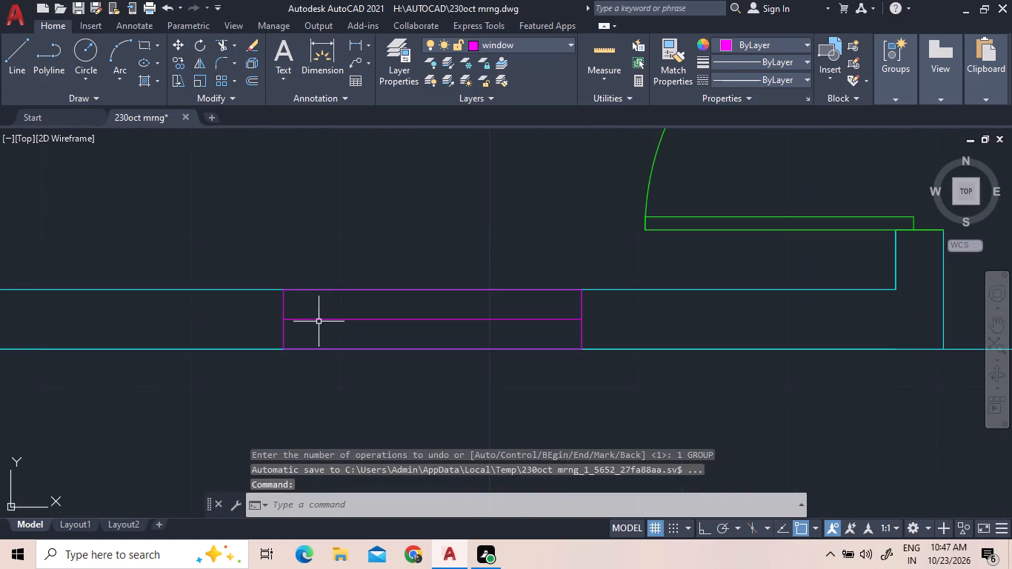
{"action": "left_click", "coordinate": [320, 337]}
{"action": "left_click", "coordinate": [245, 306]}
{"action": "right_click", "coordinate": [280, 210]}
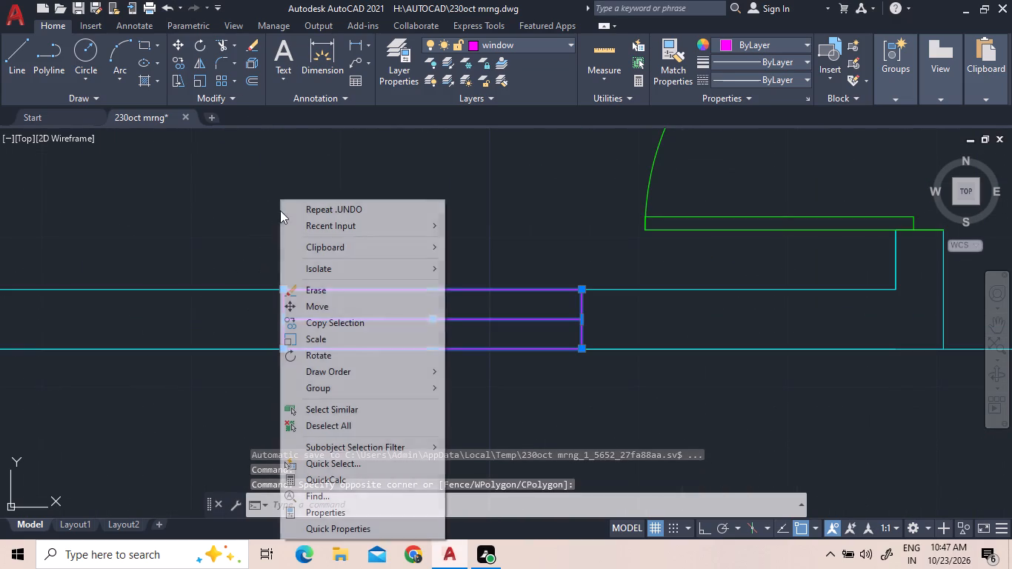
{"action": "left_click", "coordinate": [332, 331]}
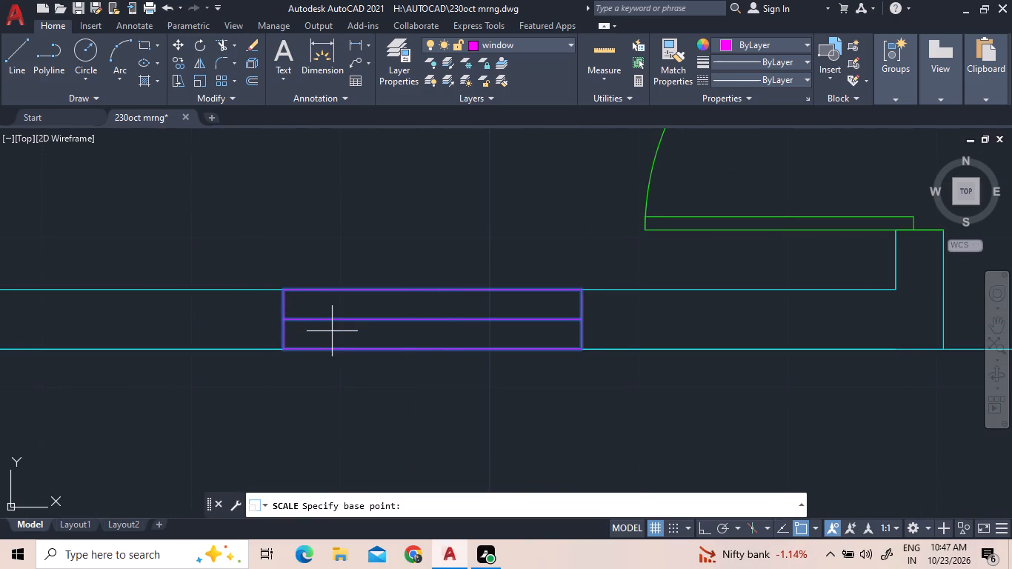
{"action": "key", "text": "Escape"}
Copy the south wall window and its centre line twice into the southwest room, one just above the wall and one farther north.
{"action": "left_click", "coordinate": [330, 328]}
{"action": "left_click", "coordinate": [261, 322]}
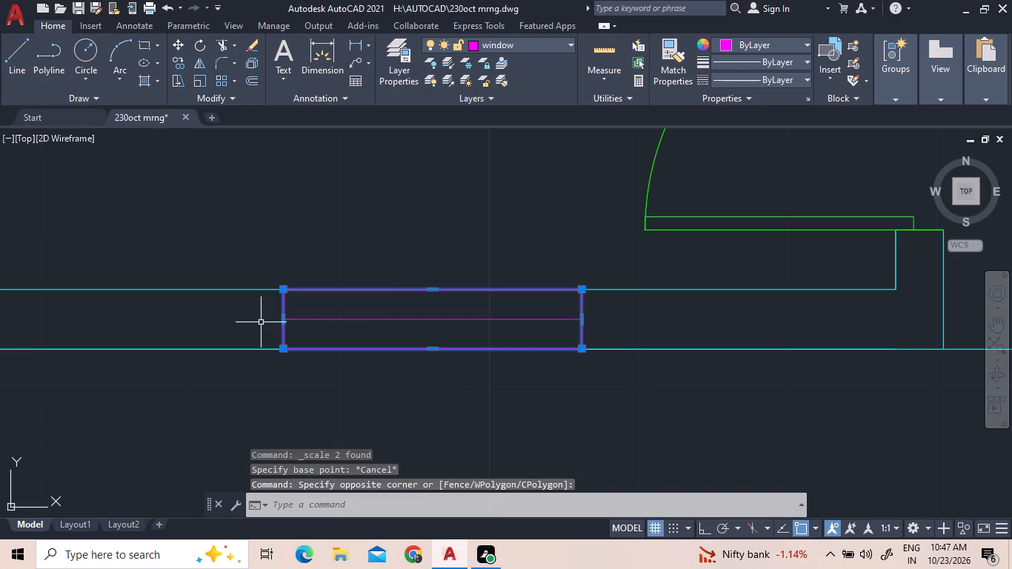
{"action": "left_click", "coordinate": [316, 336]}
{"action": "left_click", "coordinate": [313, 290]}
{"action": "right_click", "coordinate": [304, 227]}
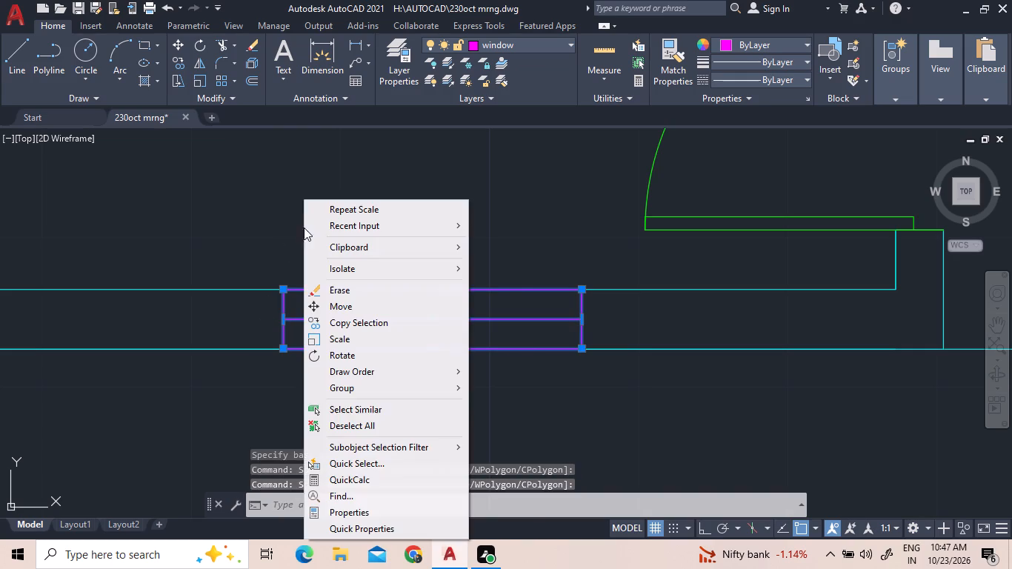
{"action": "double_click", "coordinate": [355, 324]}
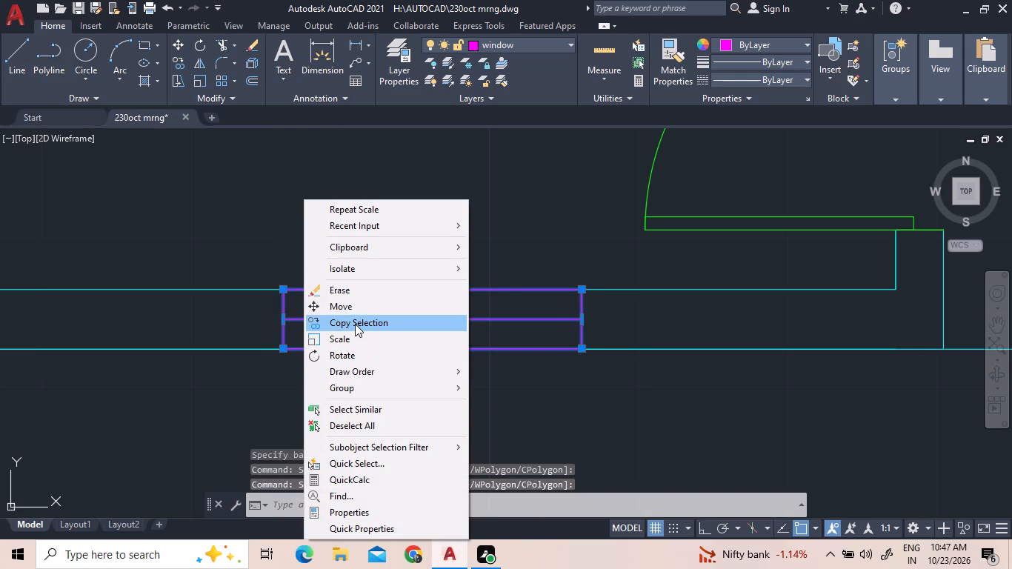
{"action": "left_click", "coordinate": [347, 184]}
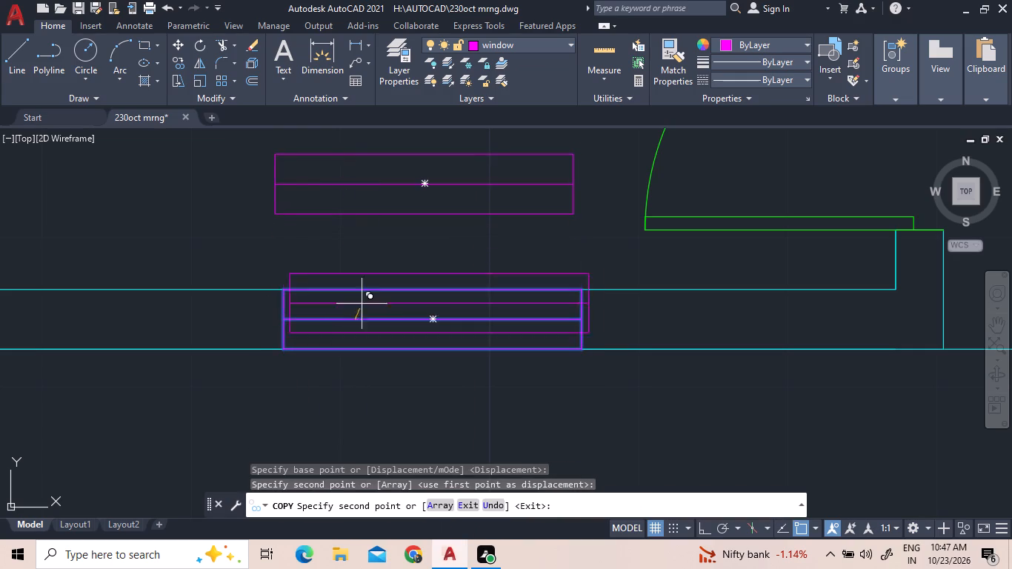
{"action": "scroll", "coordinate": [362, 304], "scroll_direction": "down", "scroll_amount": 3}
{"action": "left_click", "coordinate": [370, 195]}
{"action": "key", "text": "Escape"}
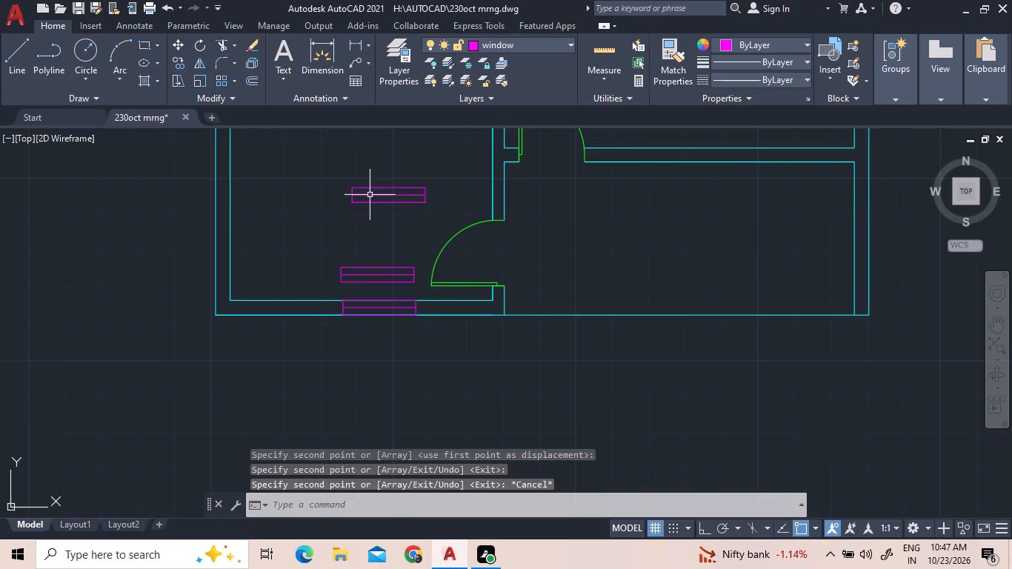
Rotate the lower window copy and its centre line 90° about its northeast corner area, with ortho on.
{"action": "left_click", "coordinate": [405, 284]}
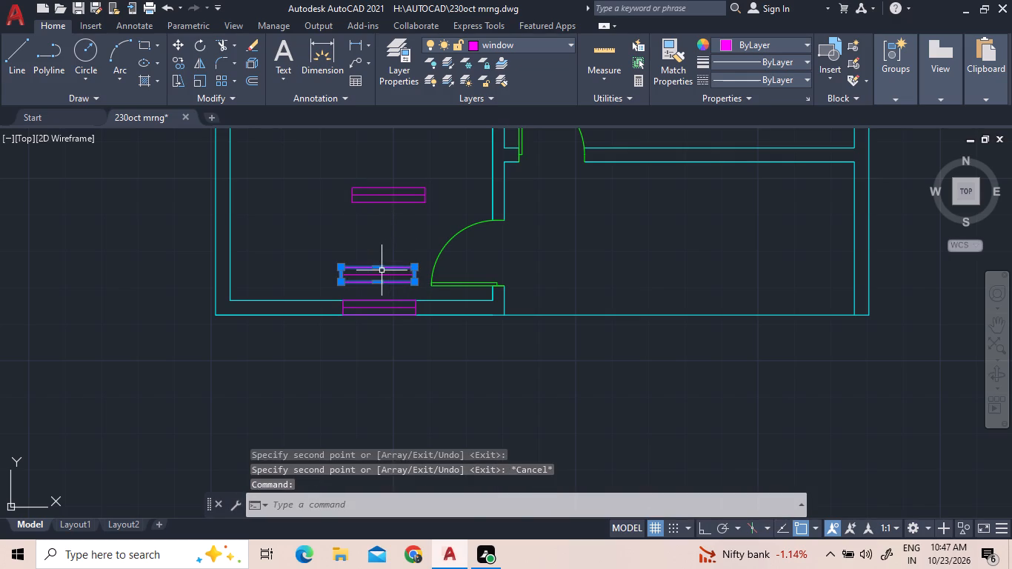
{"action": "left_click", "coordinate": [382, 271]}
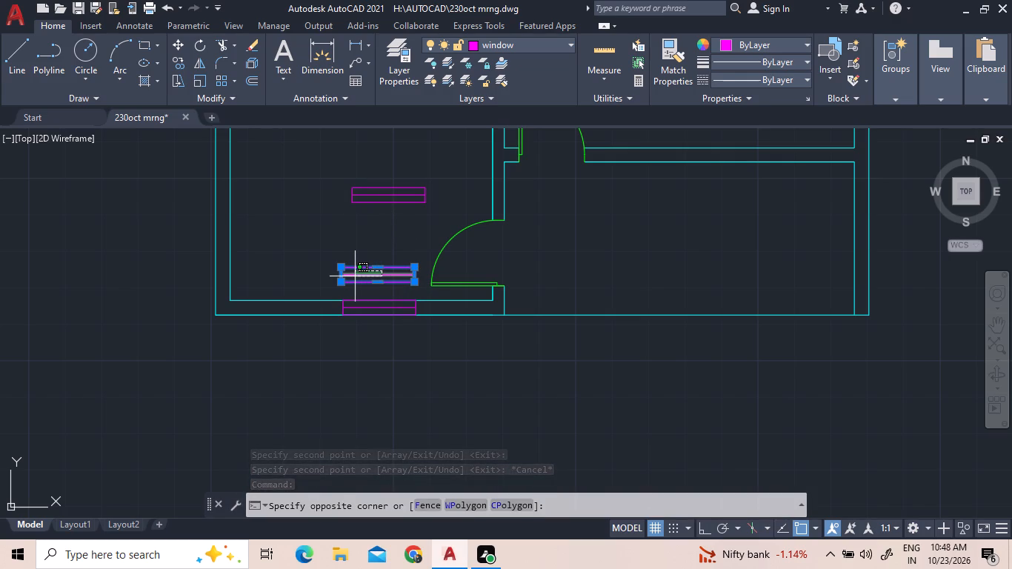
{"action": "left_click", "coordinate": [330, 282]}
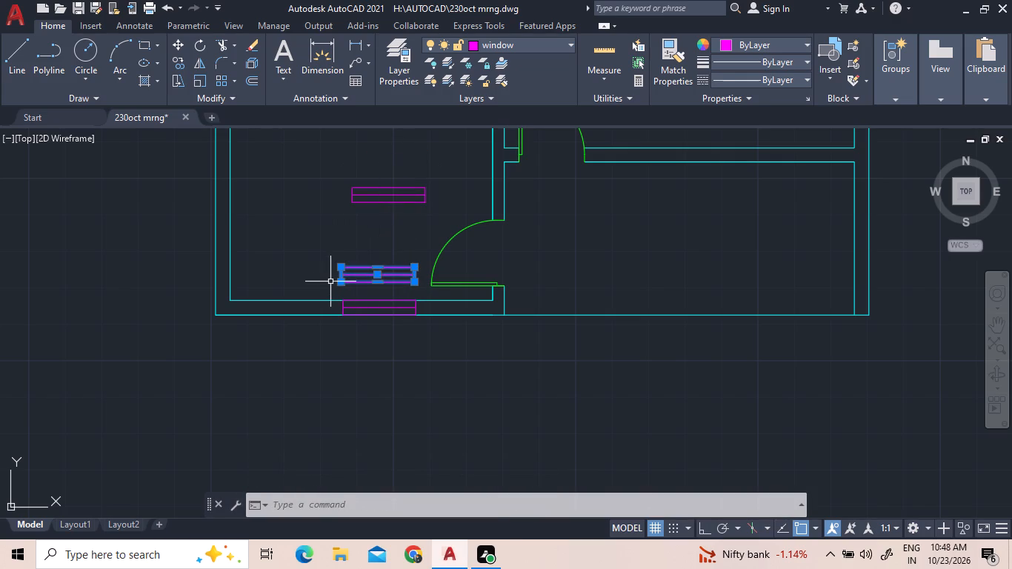
{"action": "right_click", "coordinate": [330, 282]}
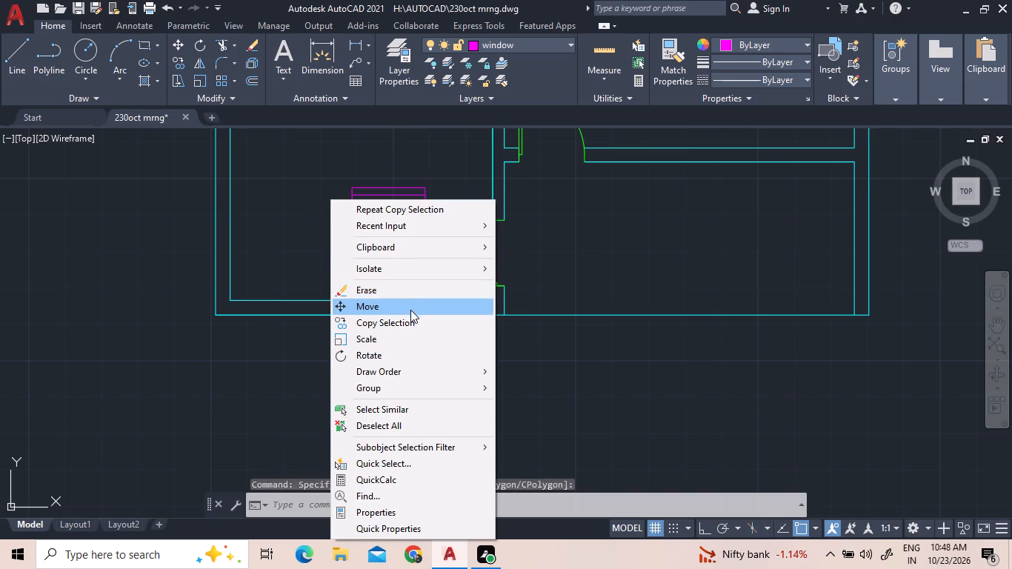
{"action": "left_click", "coordinate": [427, 354]}
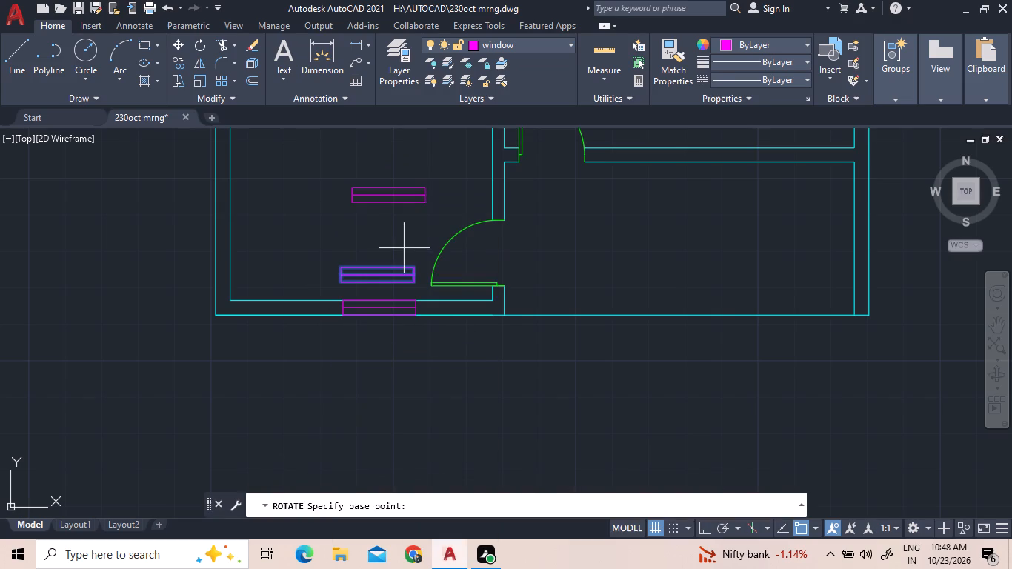
{"action": "left_click", "coordinate": [419, 264]}
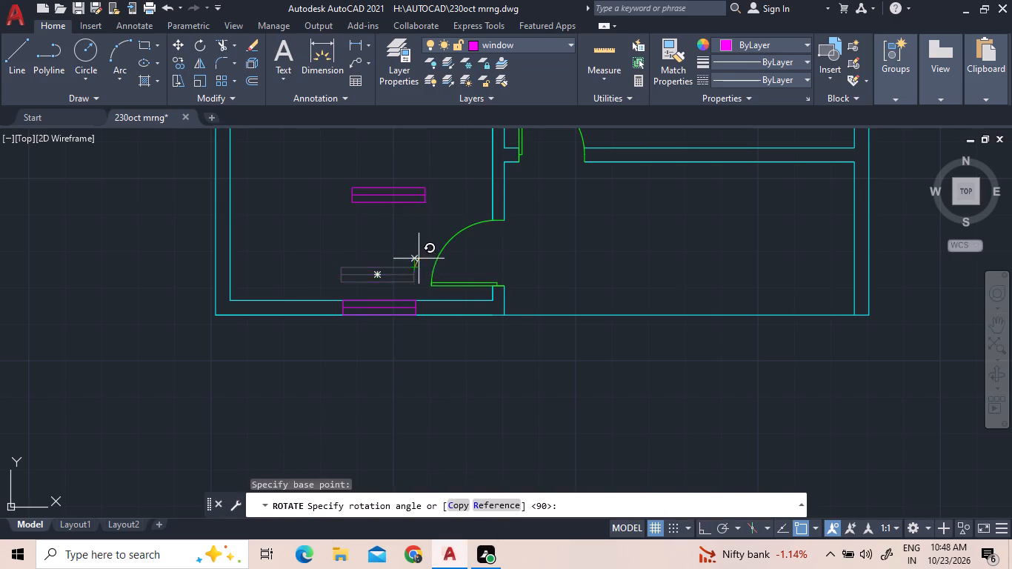
{"action": "key", "text": "F8"}
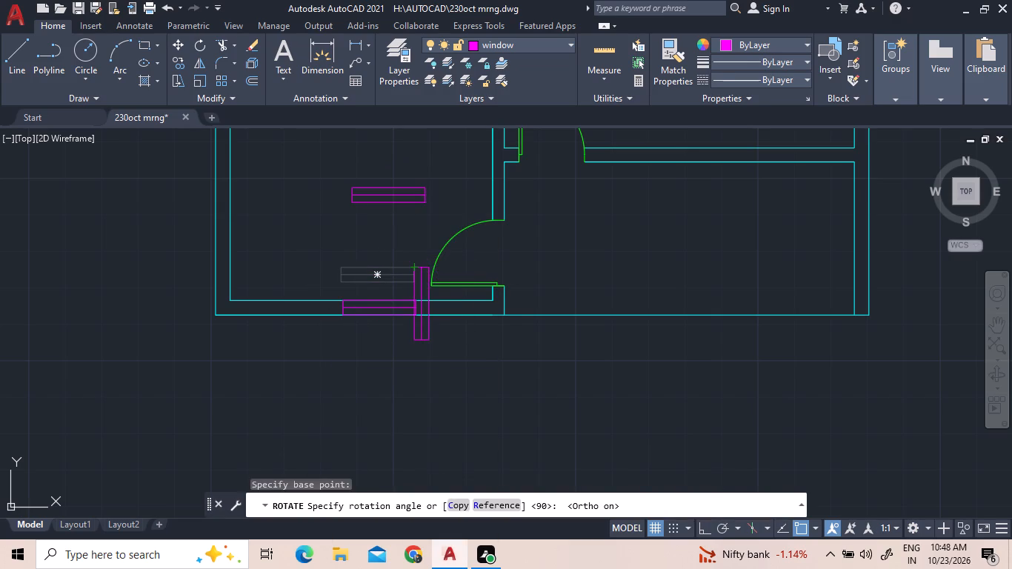
{"action": "left_click", "coordinate": [426, 224]}
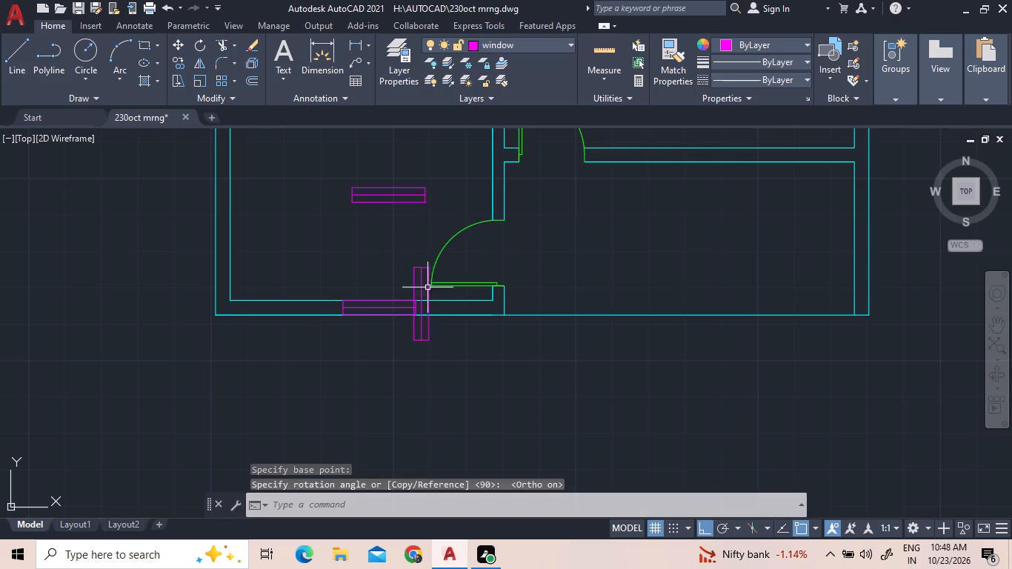
Move the rotated window inside the southwest room to just east of the west wall, with ortho off.
{"action": "scroll", "coordinate": [438, 288], "scroll_direction": "up", "scroll_amount": 3}
{"action": "left_click", "coordinate": [428, 296]}
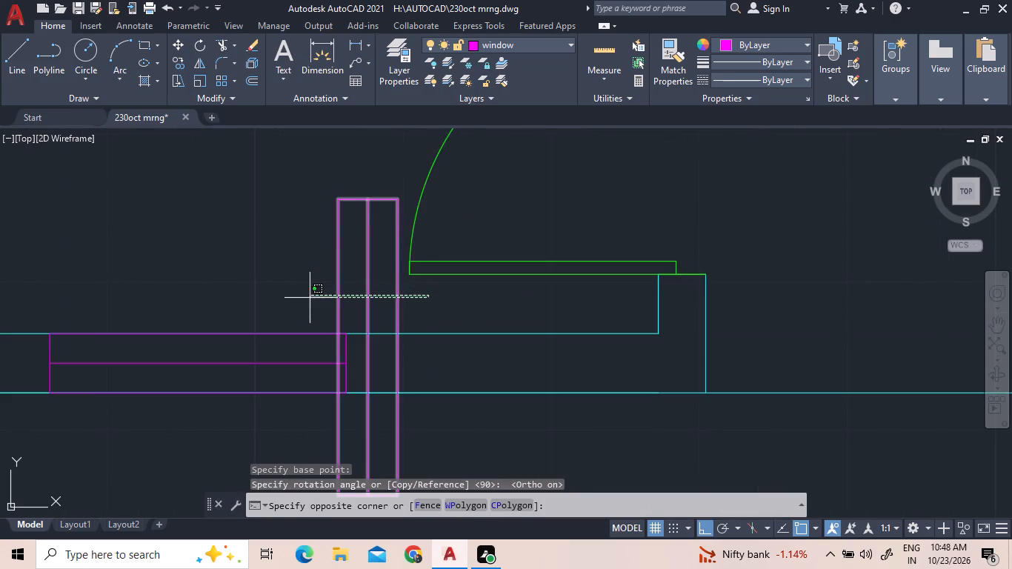
{"action": "left_click", "coordinate": [311, 298]}
{"action": "right_click", "coordinate": [314, 284]}
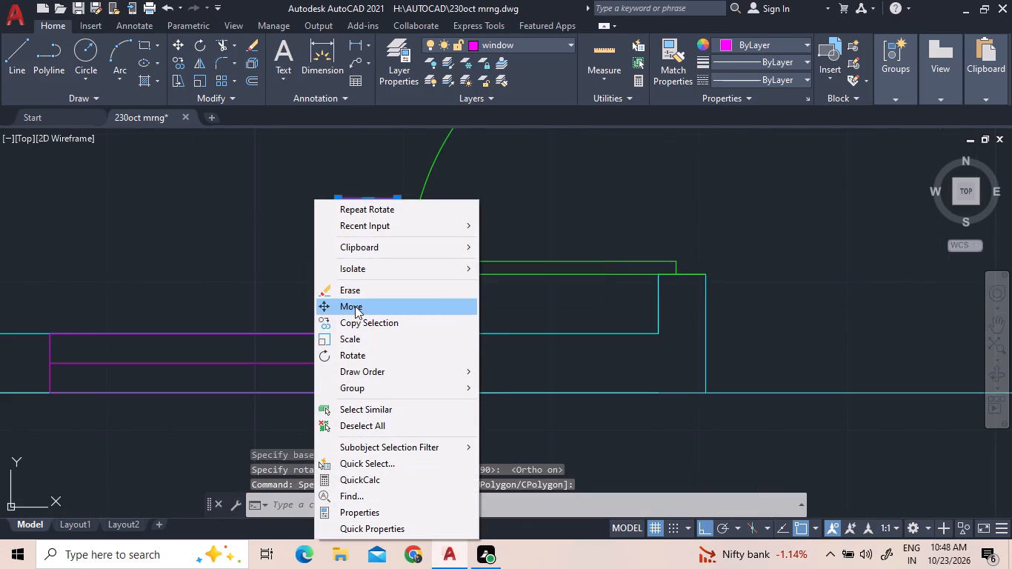
{"action": "double_click", "coordinate": [355, 307]}
{"action": "scroll", "coordinate": [274, 213], "scroll_direction": "down", "scroll_amount": 5}
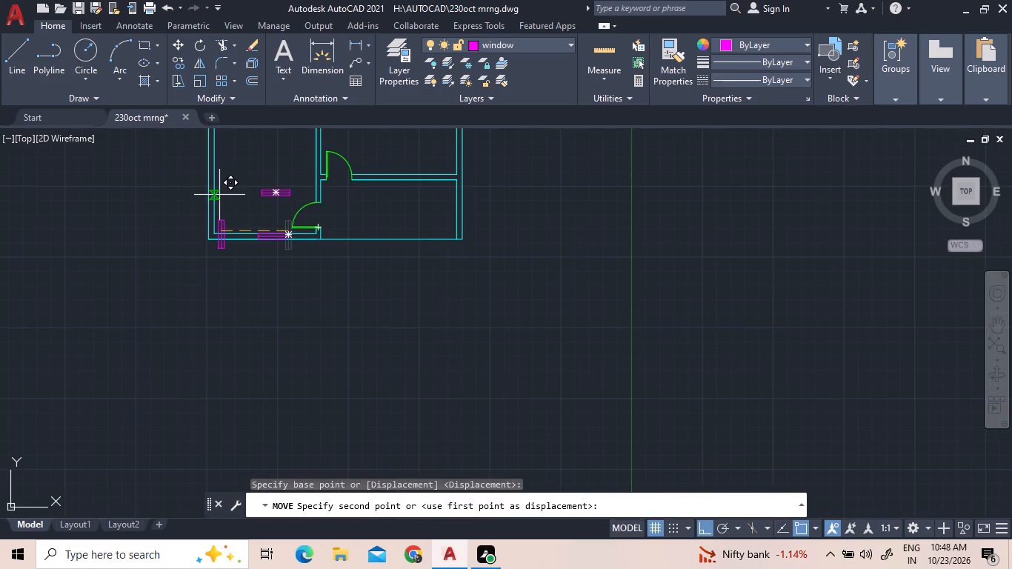
{"action": "scroll", "coordinate": [219, 195], "scroll_direction": "up", "scroll_amount": 4}
{"action": "key", "text": "F8"}
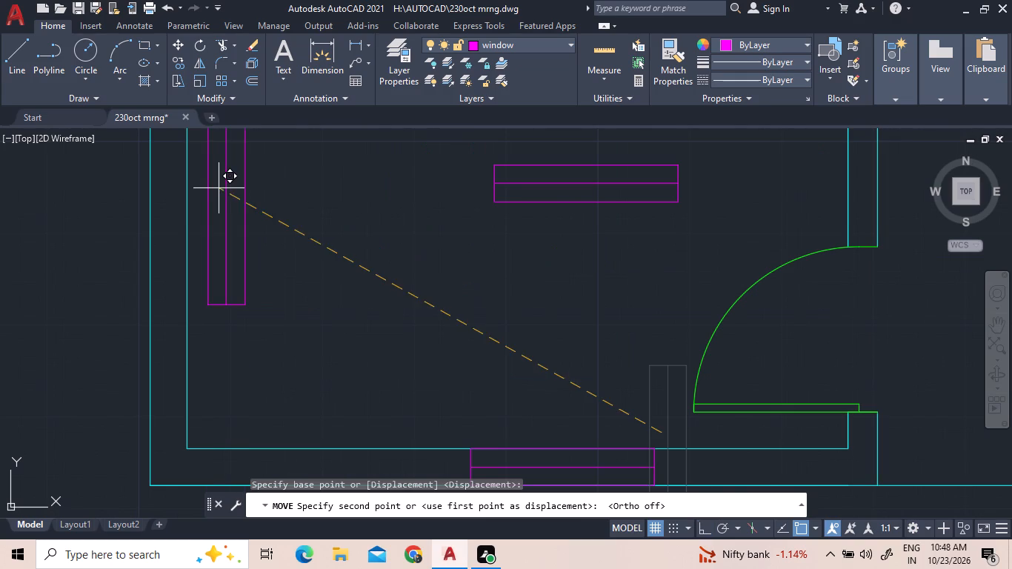
{"action": "left_click", "coordinate": [221, 241]}
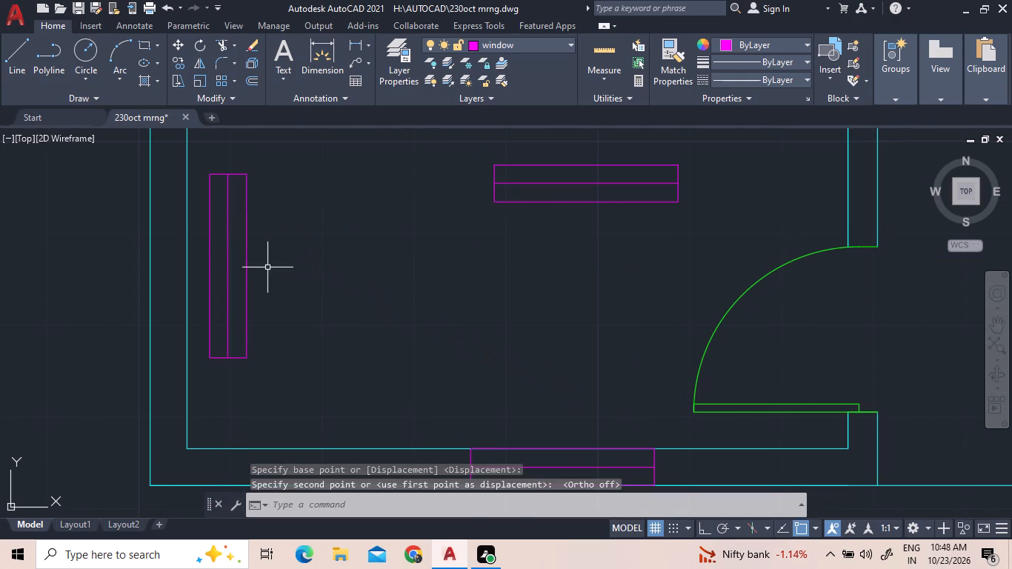
Move the upright window by its southwest corner straight west onto the outer line of the west wall, with ortho on.
{"action": "left_click", "coordinate": [269, 268]}
{"action": "left_click", "coordinate": [207, 234]}
{"action": "key", "text": "F8"}
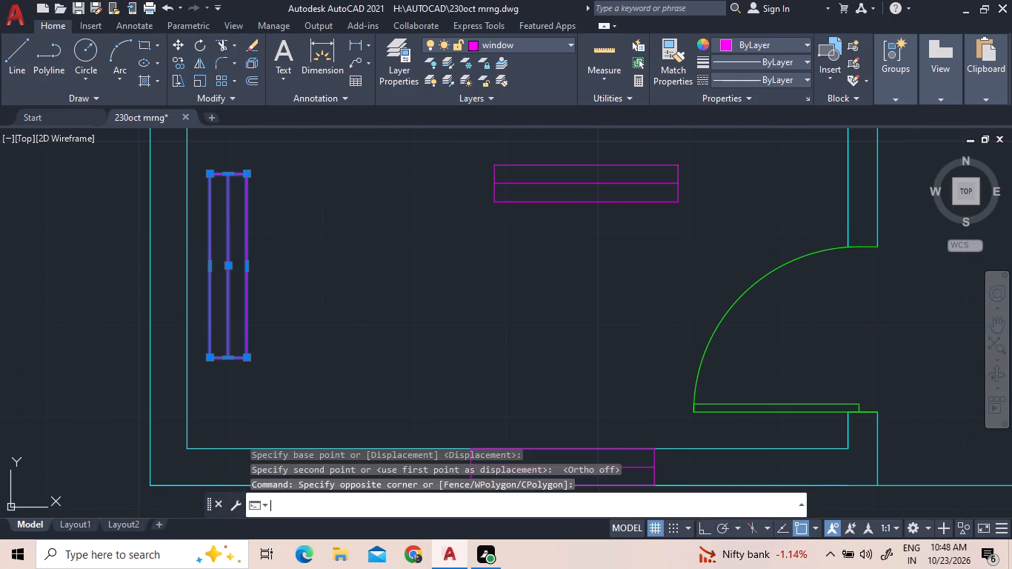
{"action": "right_click", "coordinate": [192, 353]}
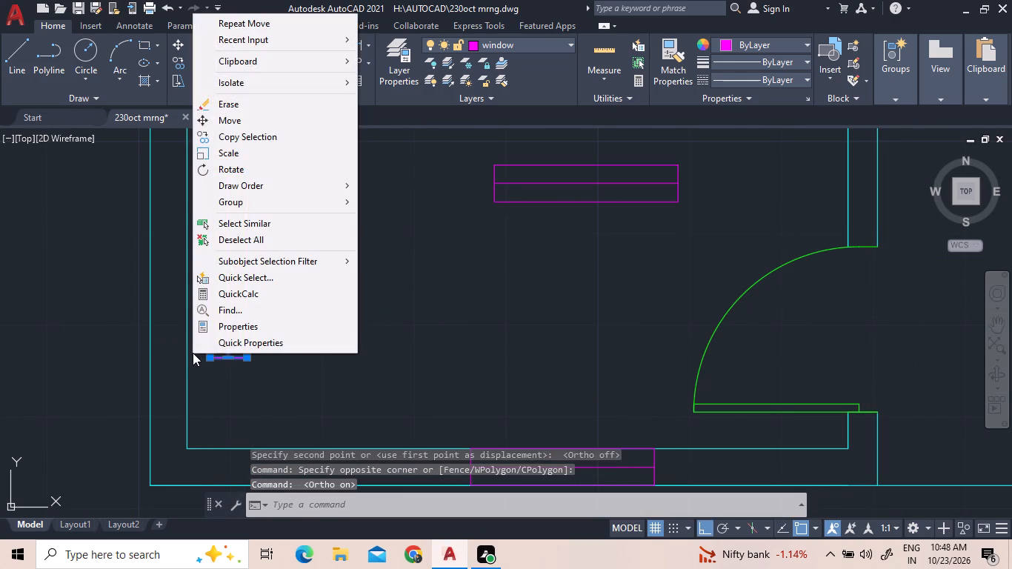
{"action": "left_click", "coordinate": [268, 124]}
{"action": "scroll", "coordinate": [243, 341], "scroll_direction": "up", "scroll_amount": 3}
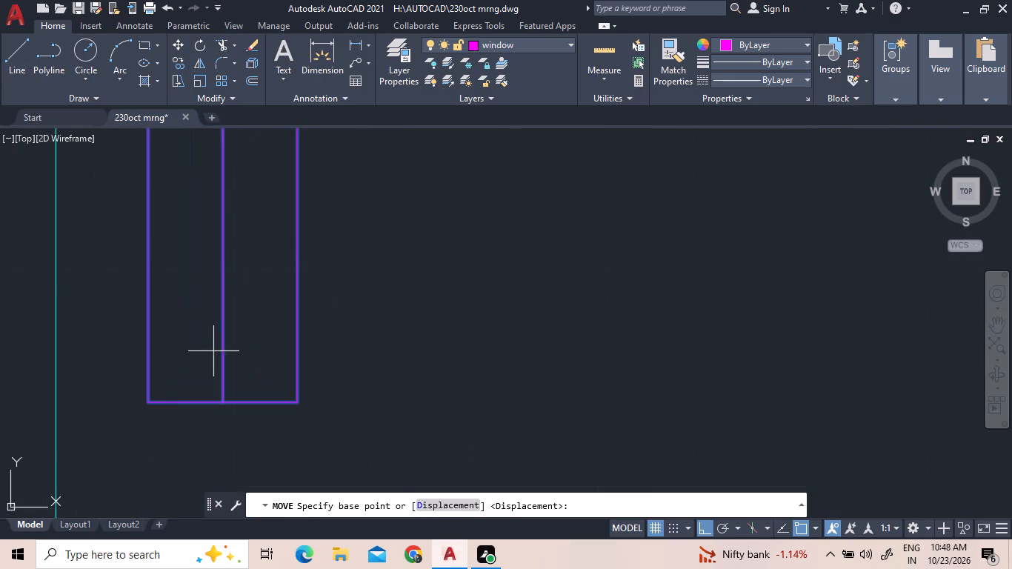
{"action": "left_click", "coordinate": [145, 398]}
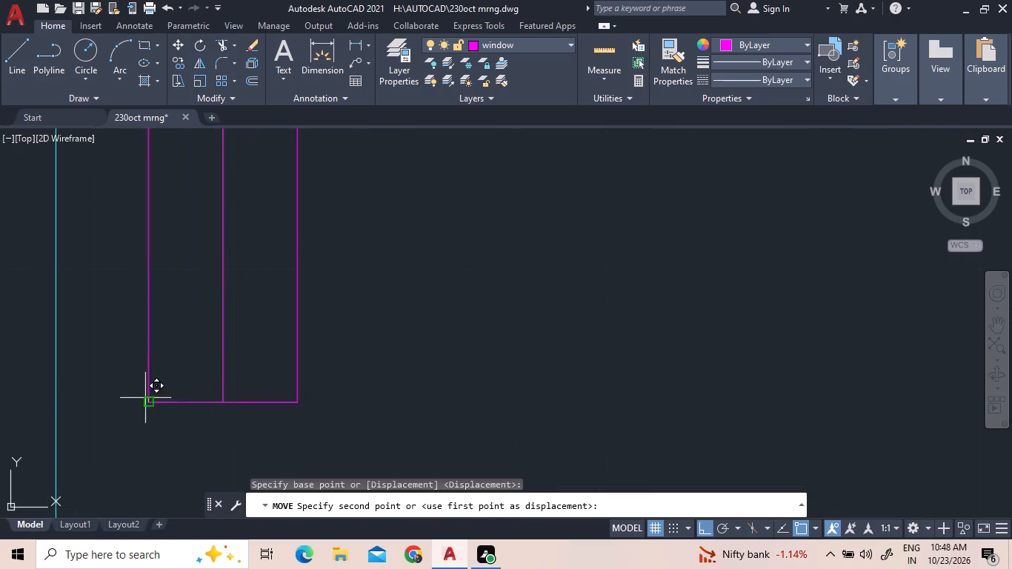
{"action": "scroll", "coordinate": [73, 368], "scroll_direction": "down", "scroll_amount": 3}
{"action": "scroll", "coordinate": [41, 366], "scroll_direction": "up", "scroll_amount": 4}
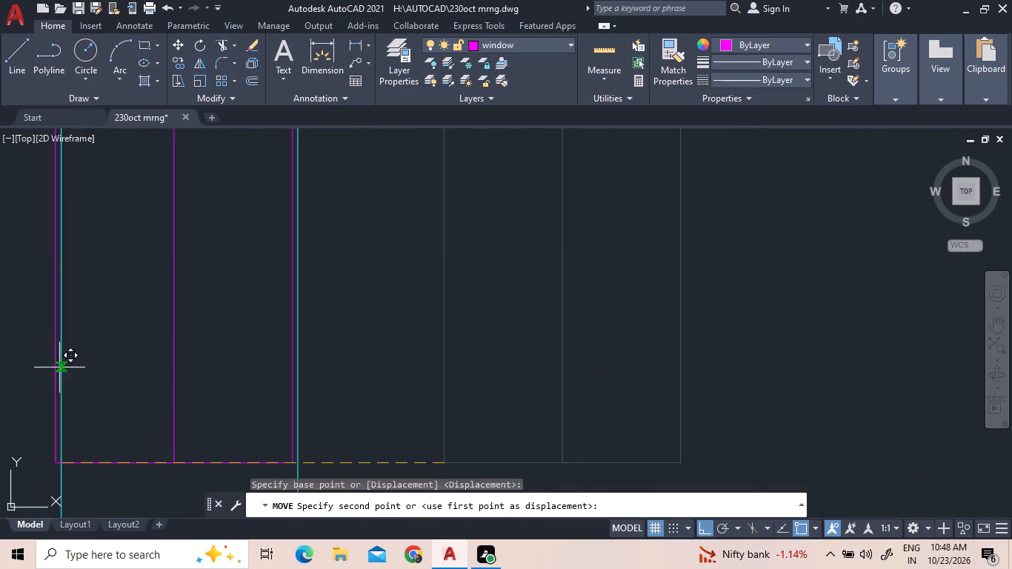
{"action": "scroll", "coordinate": [74, 428], "scroll_direction": "down", "scroll_amount": 1}
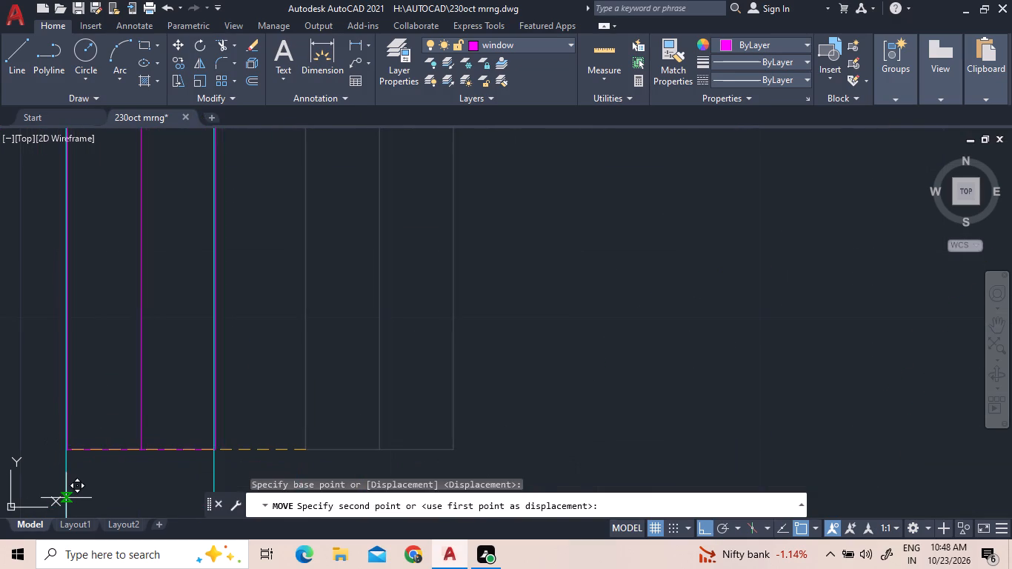
{"action": "scroll", "coordinate": [66, 498], "scroll_direction": "up", "scroll_amount": 2}
{"action": "scroll", "coordinate": [67, 394], "scroll_direction": "up", "scroll_amount": 4}
{"action": "scroll", "coordinate": [68, 317], "scroll_direction": "up", "scroll_amount": 3}
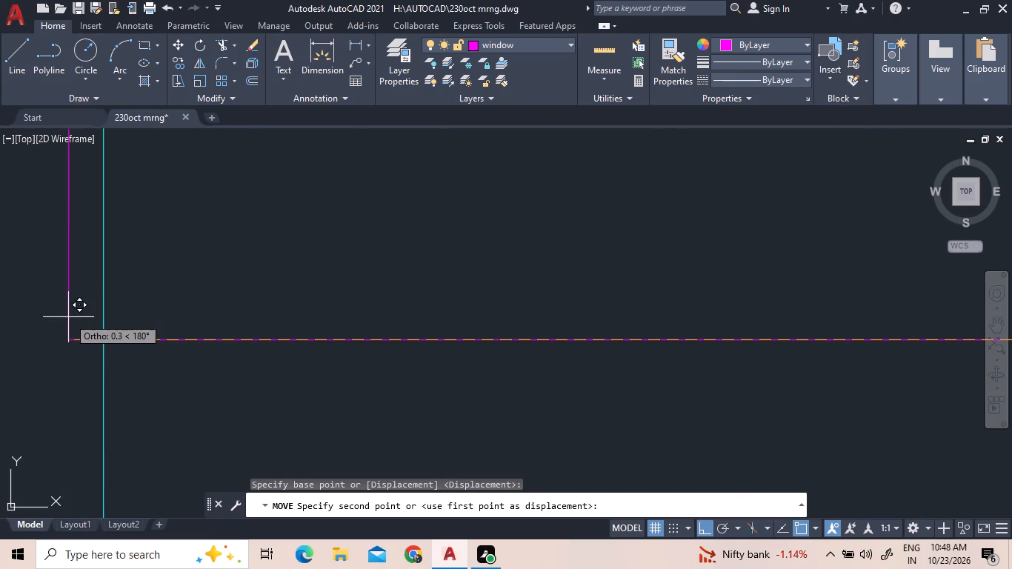
{"action": "scroll", "coordinate": [71, 325], "scroll_direction": "up", "scroll_amount": 4}
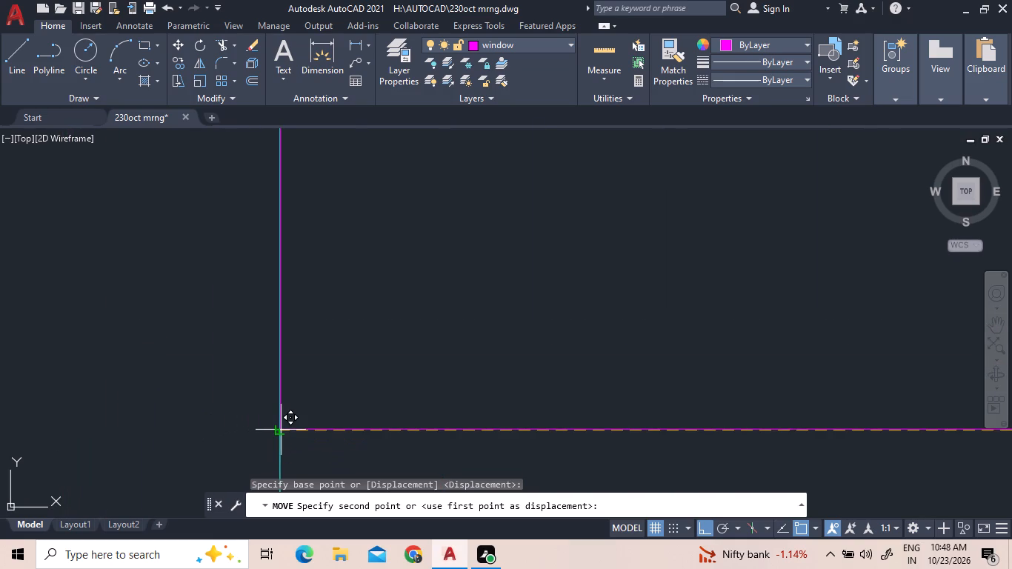
{"action": "left_click", "coordinate": [279, 429]}
Copy the west wall window from its centre line's north end into the west wall of the room just north of the staircase, with ortho off.
{"action": "scroll", "coordinate": [279, 428], "scroll_direction": "down", "scroll_amount": 10}
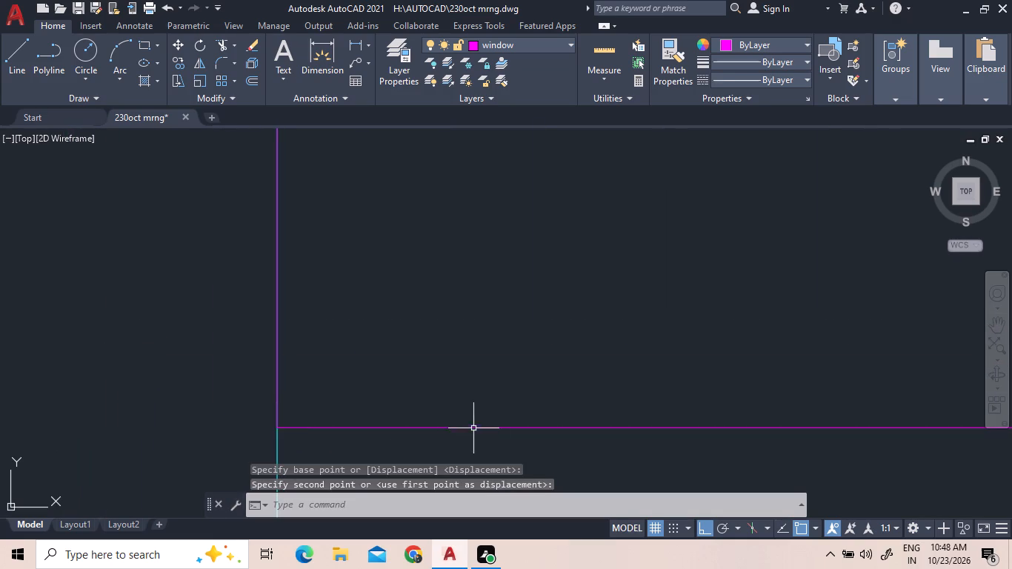
{"action": "scroll", "coordinate": [466, 427], "scroll_direction": "down", "scroll_amount": 11}
{"action": "scroll", "coordinate": [545, 438], "scroll_direction": "down", "scroll_amount": 3}
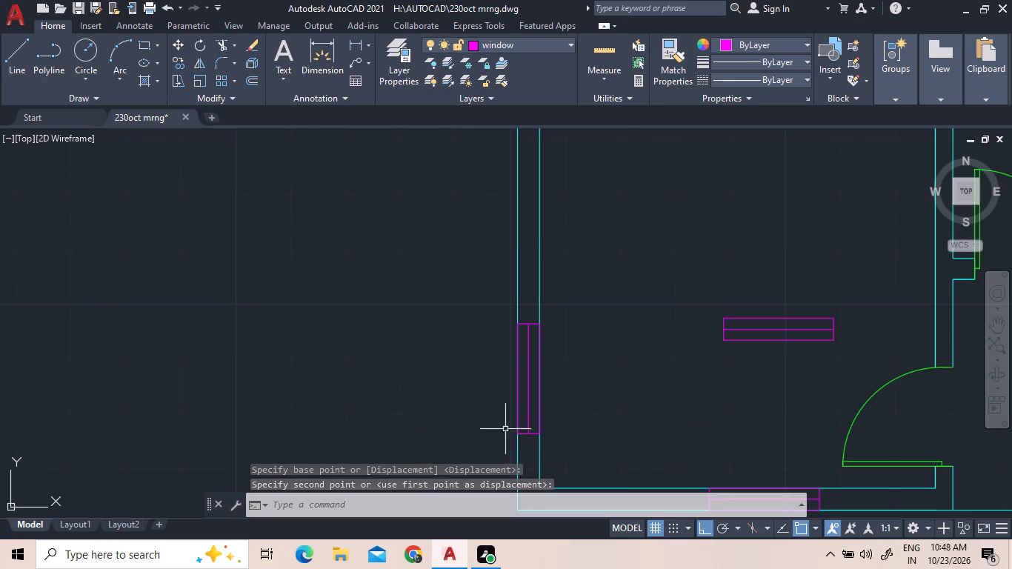
{"action": "middle_click_drag", "start_coordinate": [503, 423], "coordinate": [257, 307]}
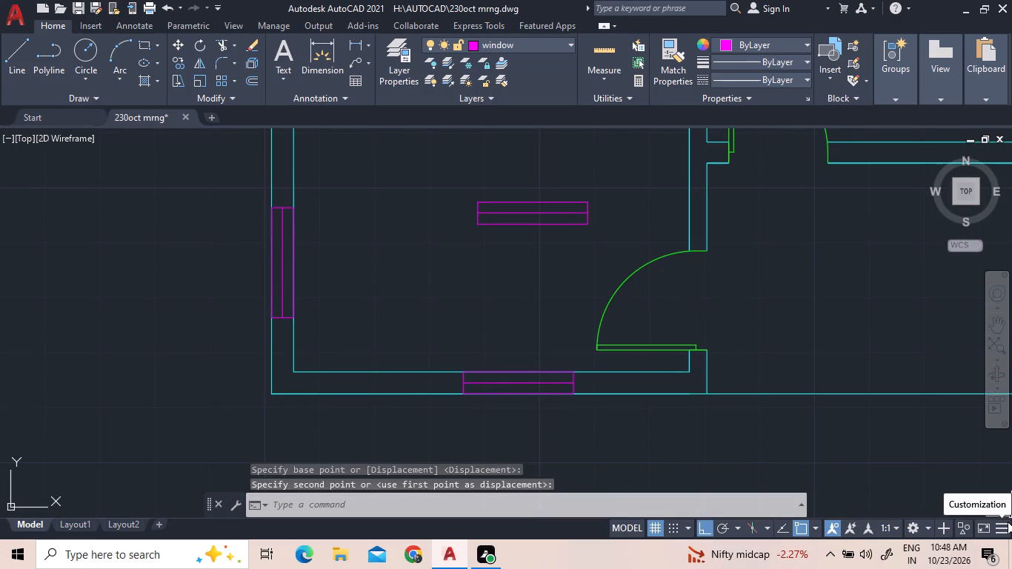
{"action": "left_click", "coordinate": [288, 322]}
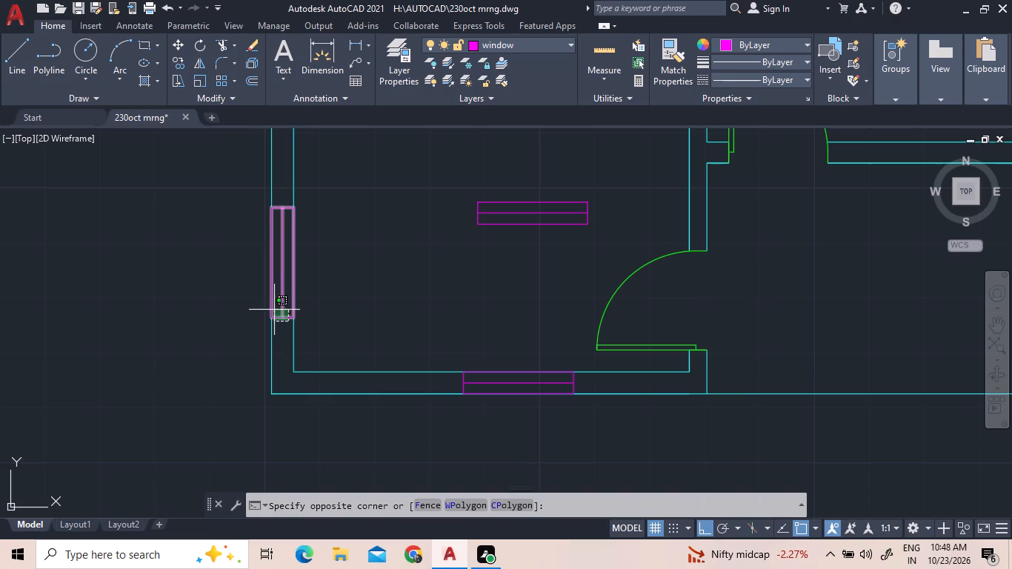
{"action": "left_click", "coordinate": [273, 310]}
{"action": "right_click", "coordinate": [343, 254]}
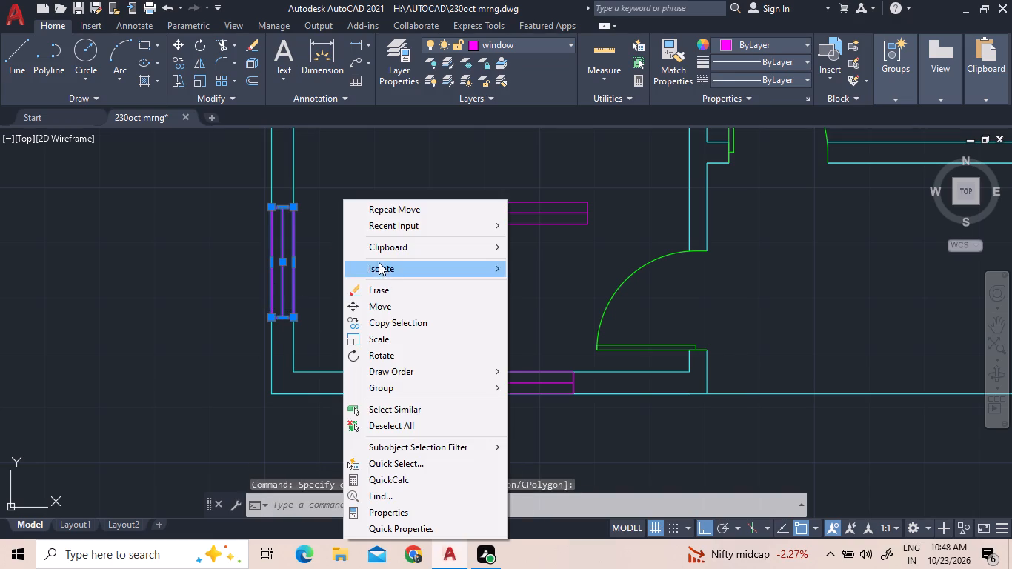
{"action": "left_click", "coordinate": [411, 325]}
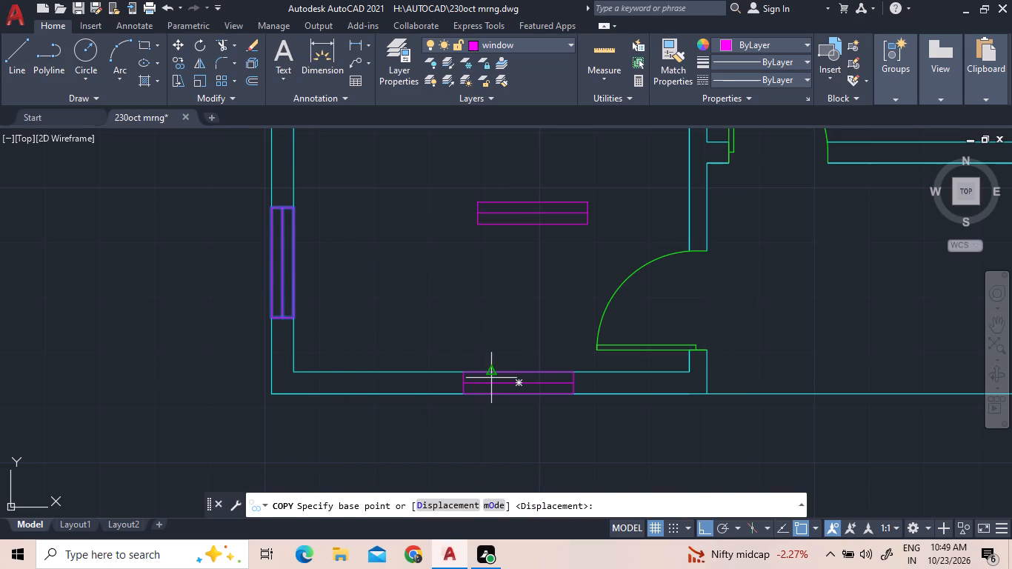
{"action": "scroll", "coordinate": [568, 396], "scroll_direction": "down", "scroll_amount": 3}
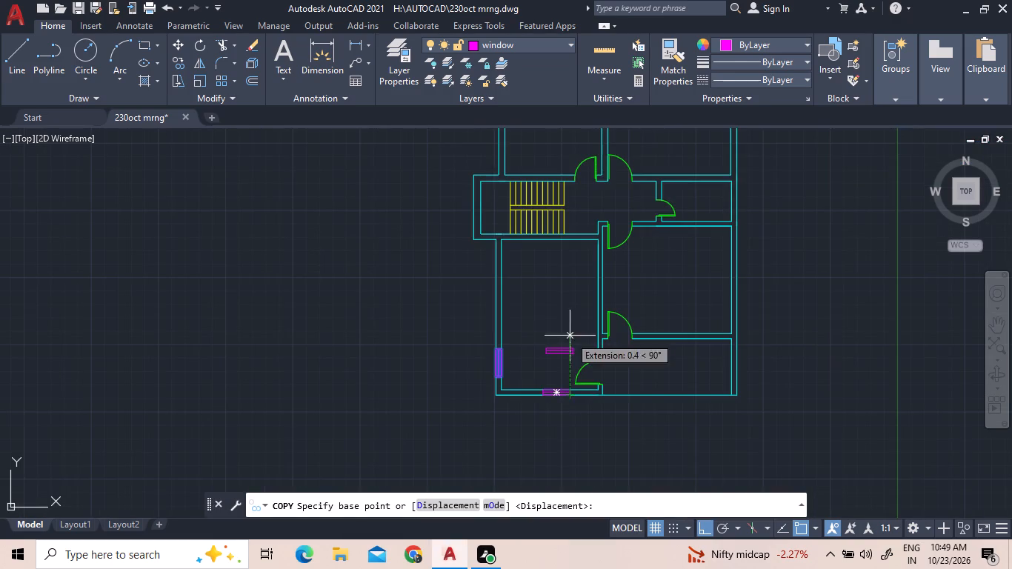
{"action": "scroll", "coordinate": [507, 325], "scroll_direction": "up", "scroll_amount": 4}
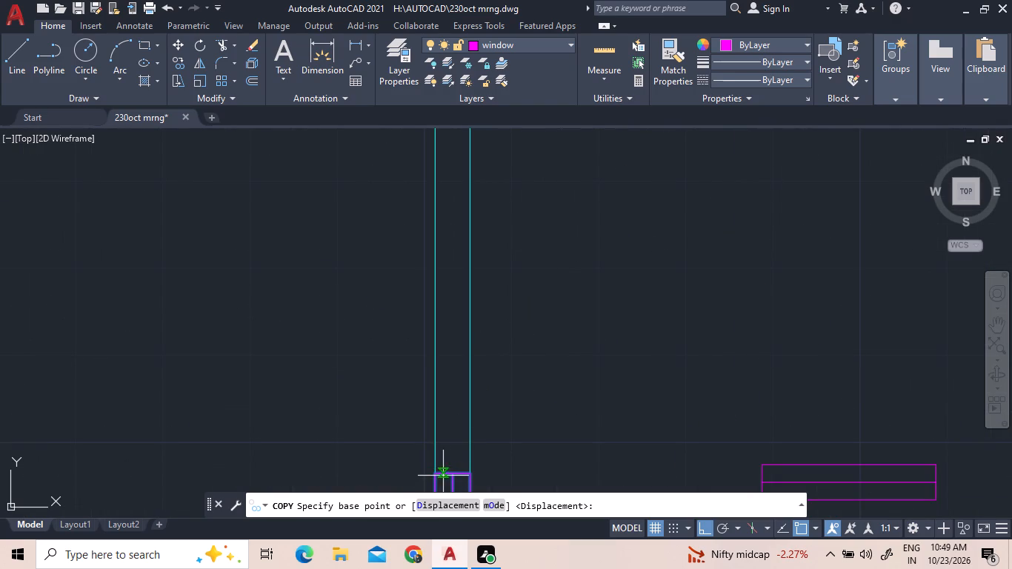
{"action": "left_click", "coordinate": [451, 473]}
{"action": "scroll", "coordinate": [465, 342], "scroll_direction": "down", "scroll_amount": 8}
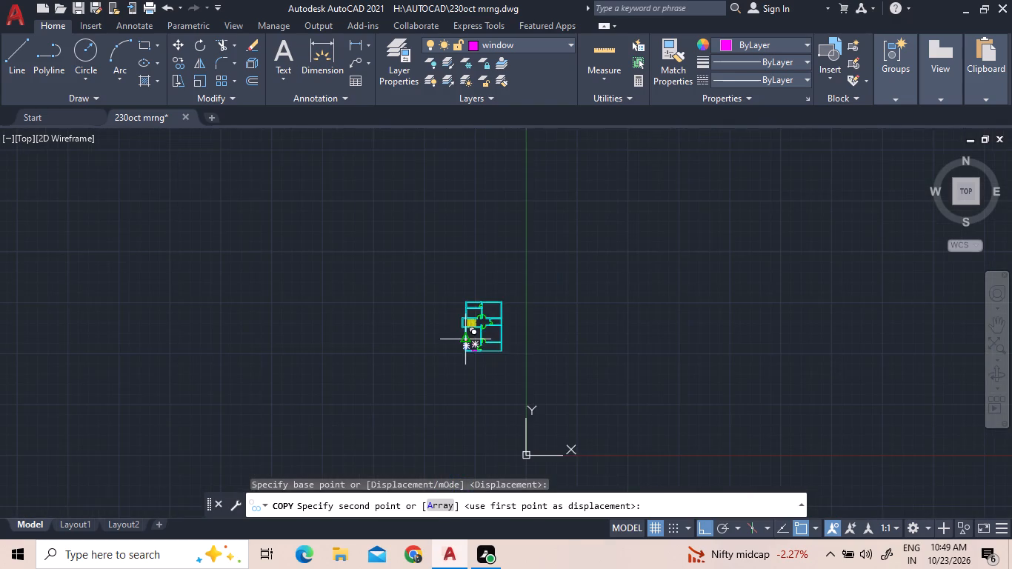
{"action": "scroll", "coordinate": [482, 313], "scroll_direction": "up", "scroll_amount": 8}
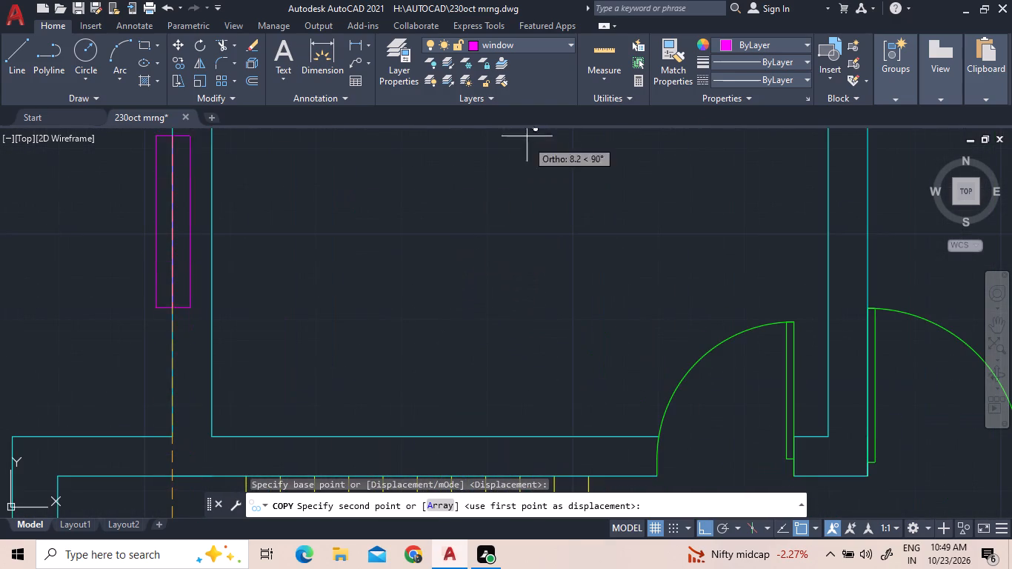
{"action": "scroll", "coordinate": [526, 207], "scroll_direction": "down", "scroll_amount": 2}
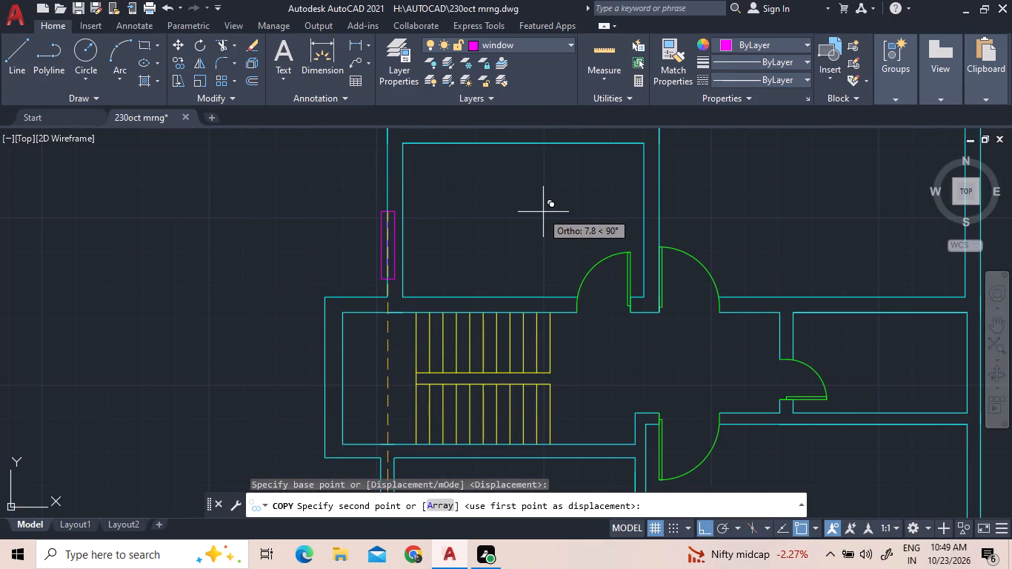
{"action": "key", "text": "F8"}
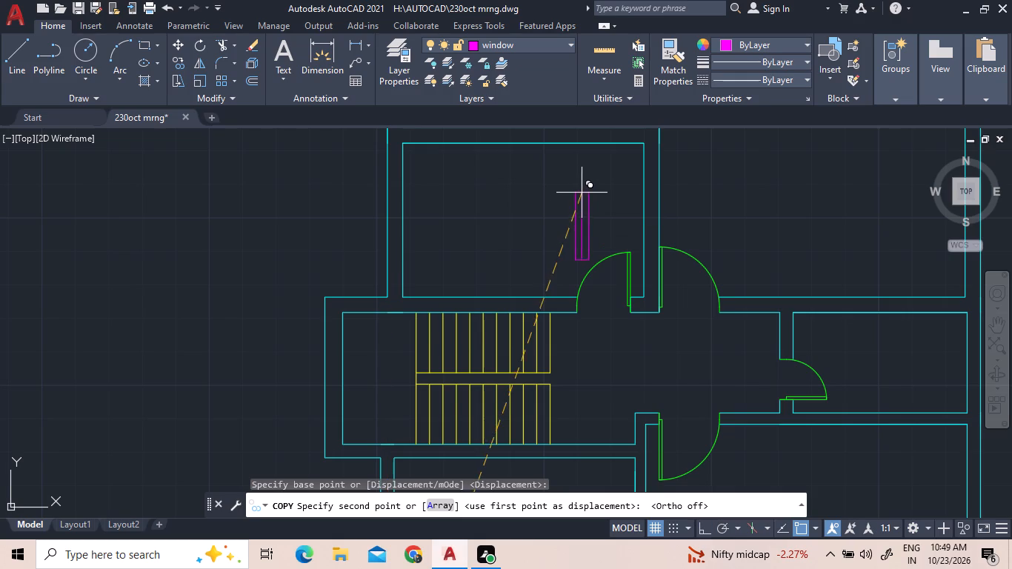
{"action": "scroll", "coordinate": [396, 176], "scroll_direction": "up", "scroll_amount": 3}
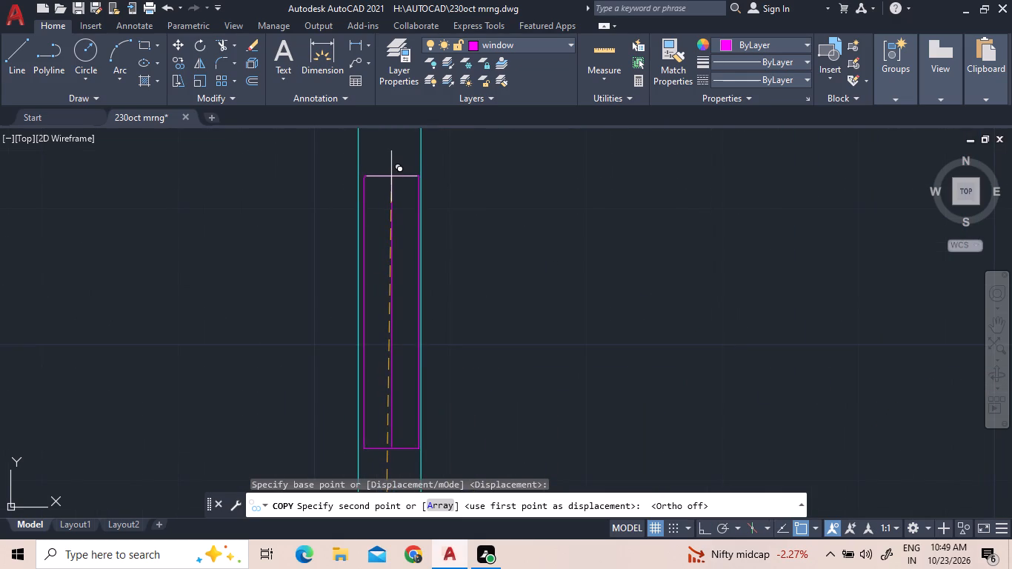
{"action": "left_click", "coordinate": [389, 176]}
Place another window copy in the west wall of the small northwest room, near its north end.
{"action": "scroll", "coordinate": [454, 243], "scroll_direction": "down", "scroll_amount": 2}
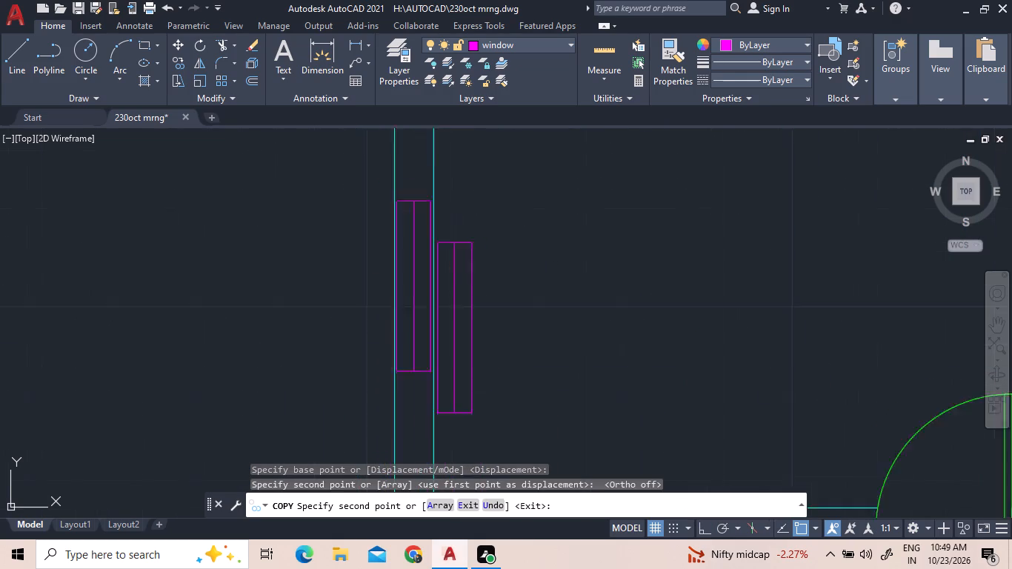
{"action": "scroll", "coordinate": [454, 243], "scroll_direction": "down", "scroll_amount": 3}
{"action": "scroll", "coordinate": [472, 162], "scroll_direction": "down", "scroll_amount": 2}
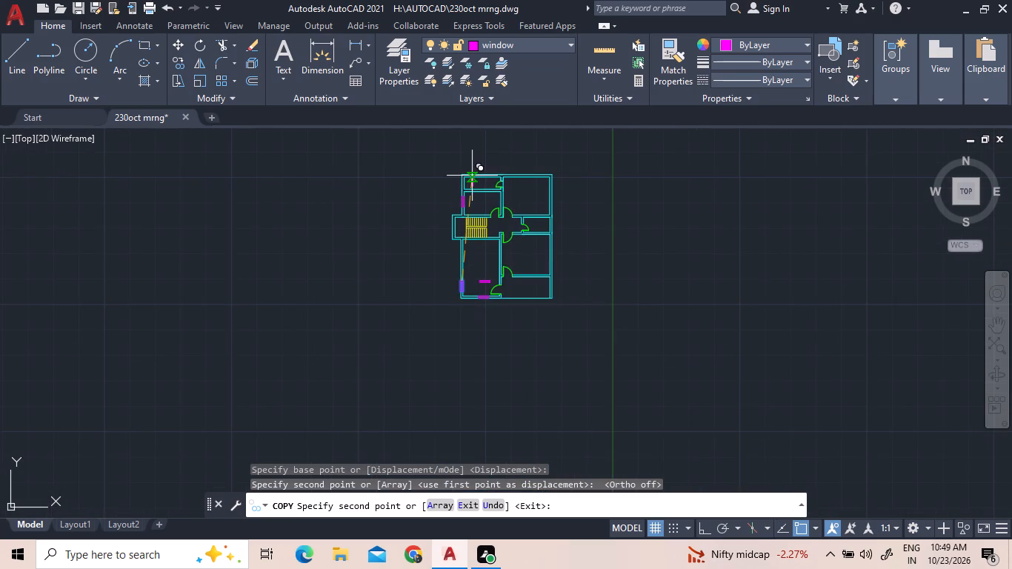
{"action": "scroll", "coordinate": [465, 159], "scroll_direction": "up", "scroll_amount": 4}
{"action": "scroll", "coordinate": [450, 309], "scroll_direction": "up", "scroll_amount": 3}
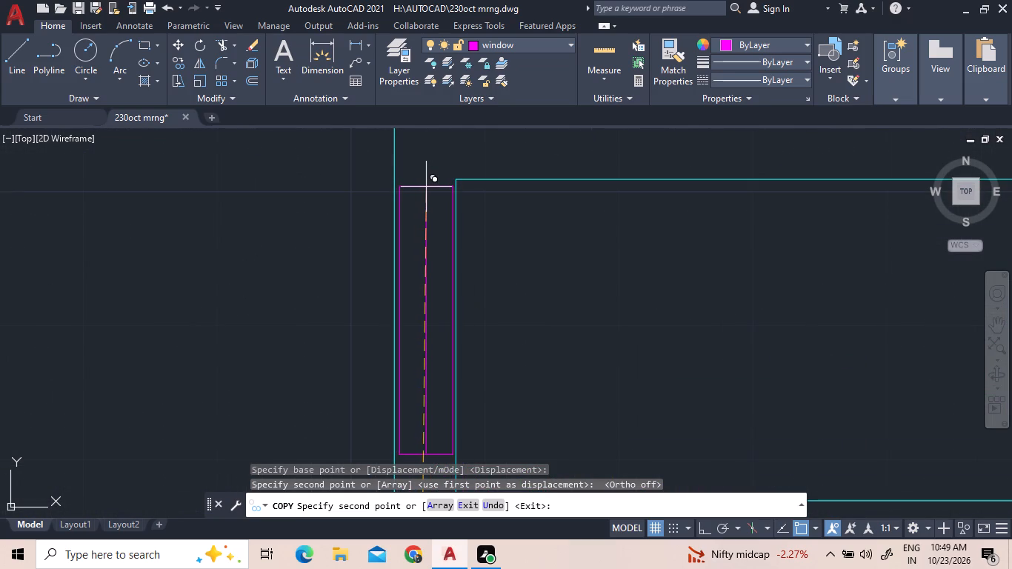
{"action": "left_click", "coordinate": [426, 187]}
Place another copy of the upright window in the east wall of the northeast room, toward its north end.
{"action": "scroll", "coordinate": [426, 187], "scroll_direction": "down", "scroll_amount": 3}
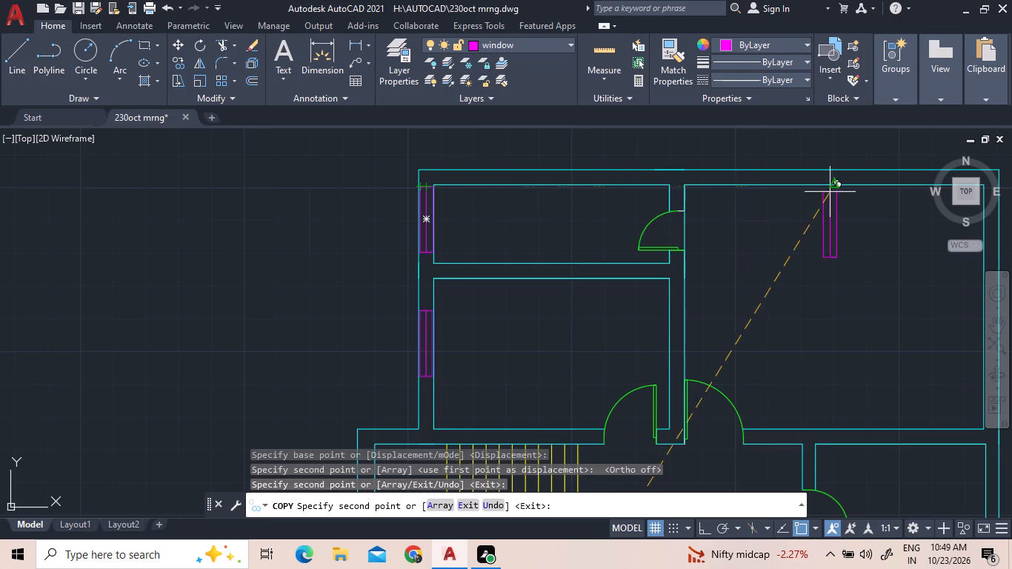
{"action": "scroll", "coordinate": [759, 202], "scroll_direction": "down", "scroll_amount": 4}
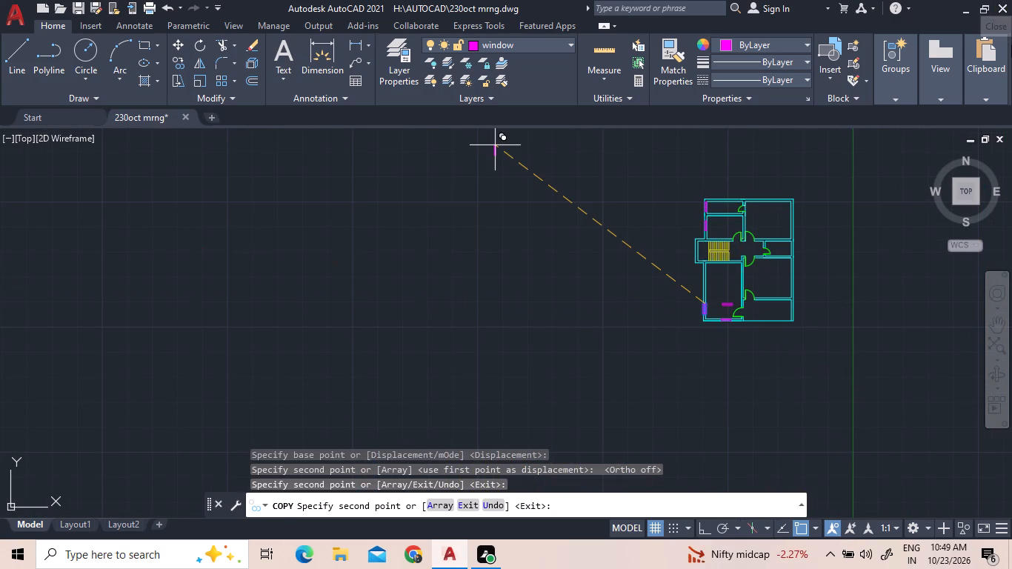
{"action": "scroll", "coordinate": [815, 221], "scroll_direction": "up", "scroll_amount": 4}
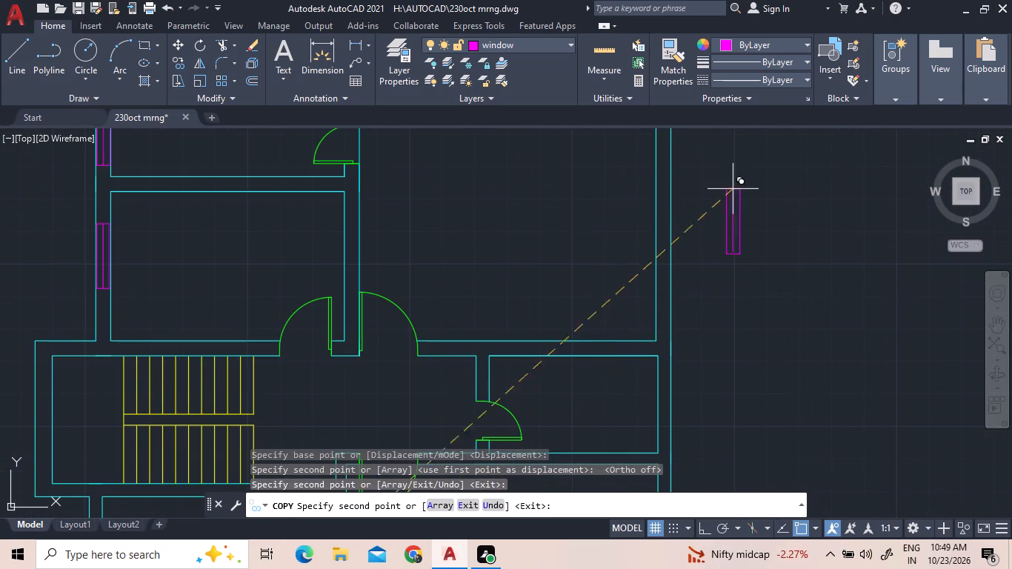
{"action": "scroll", "coordinate": [660, 199], "scroll_direction": "down", "scroll_amount": 2}
{"action": "scroll", "coordinate": [664, 164], "scroll_direction": "up", "scroll_amount": 5}
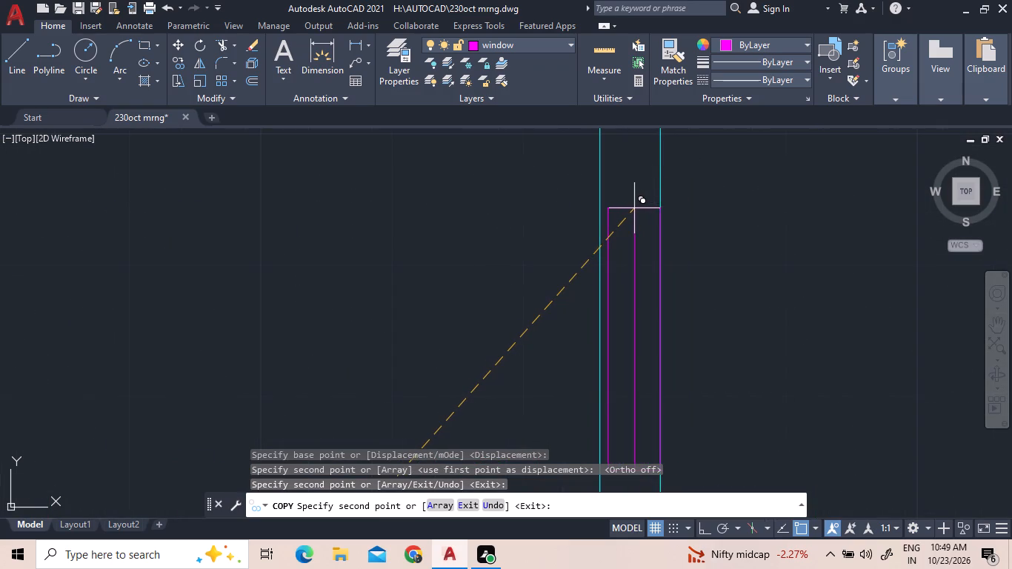
{"action": "scroll", "coordinate": [633, 207], "scroll_direction": "up", "scroll_amount": 4}
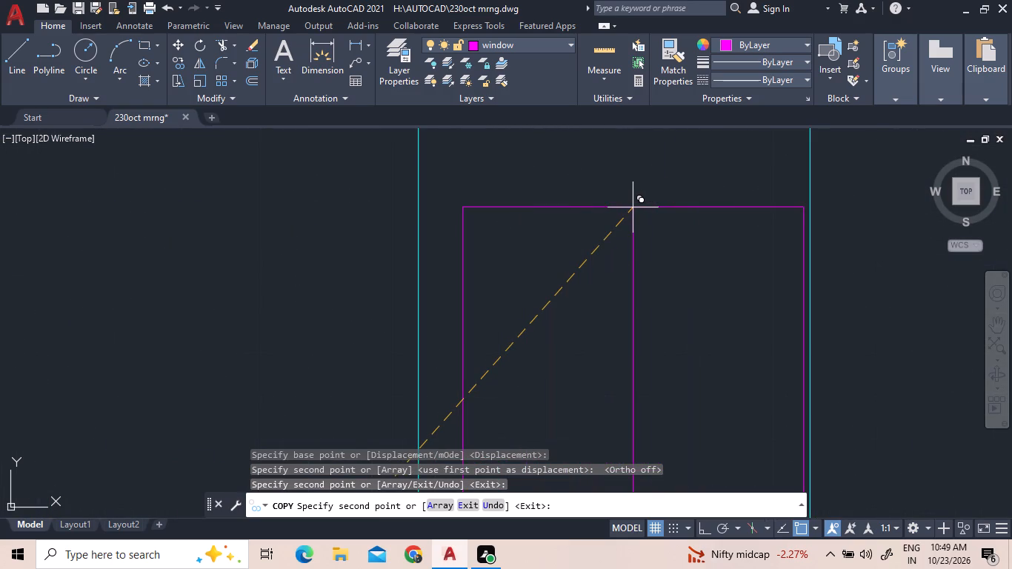
{"action": "left_click", "coordinate": [622, 201]}
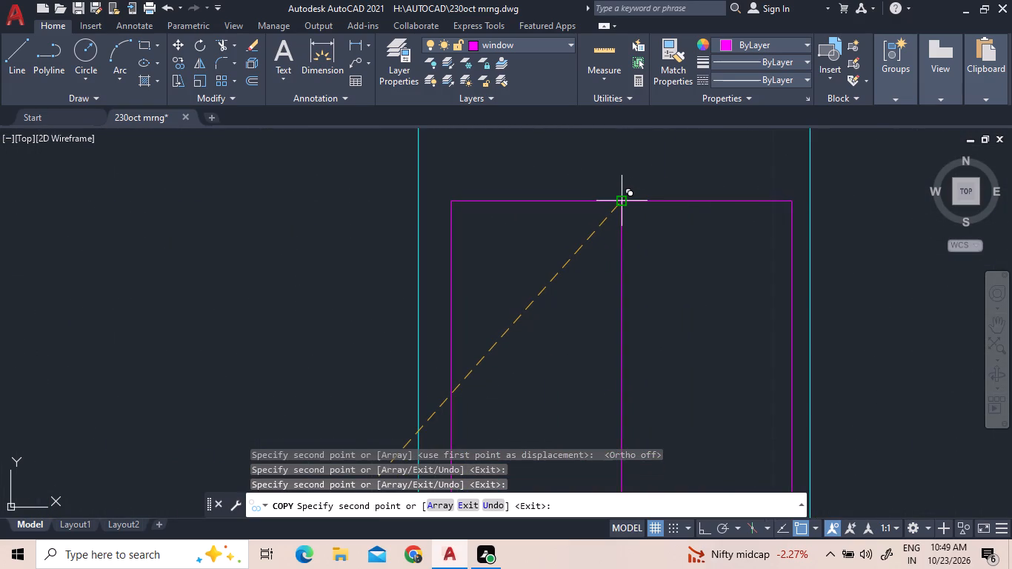
Place another window copy in the east wall of the large room south of the small east room, flush with the wall lines.
{"action": "scroll", "coordinate": [622, 199], "scroll_direction": "down", "scroll_amount": 8}
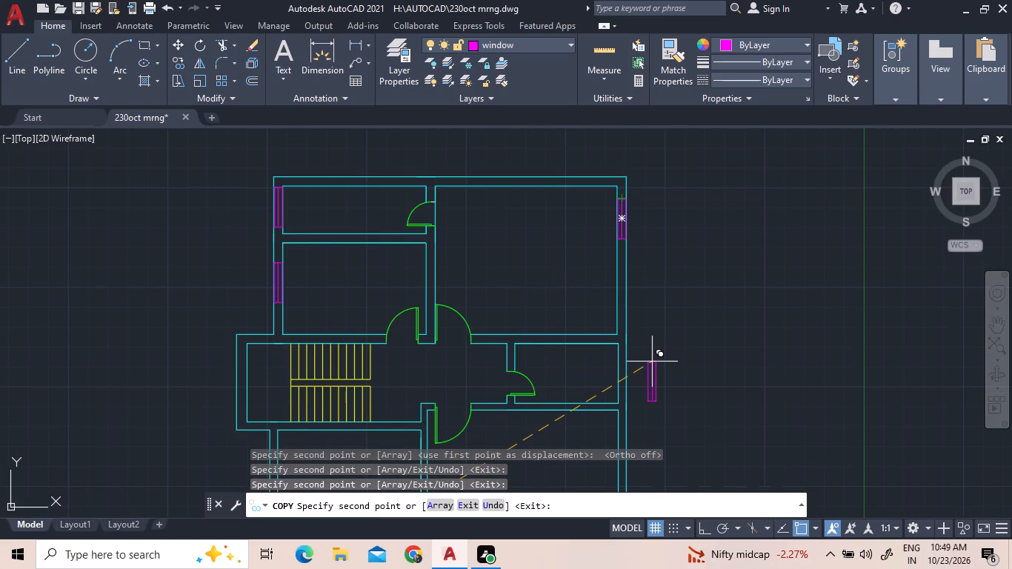
{"action": "scroll", "coordinate": [656, 361], "scroll_direction": "down", "scroll_amount": 1}
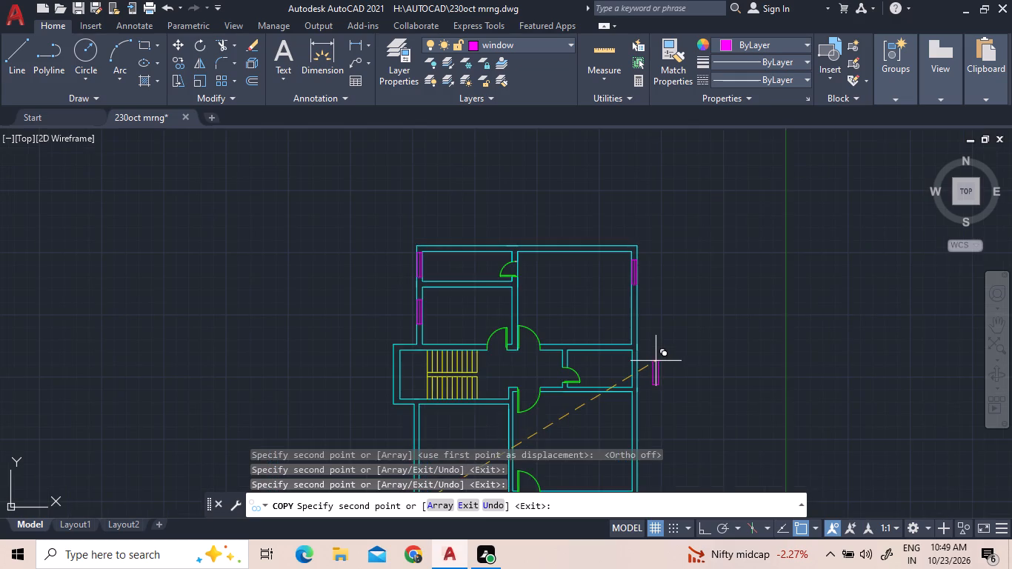
{"action": "scroll", "coordinate": [656, 361], "scroll_direction": "down", "scroll_amount": 1}
{"action": "scroll", "coordinate": [643, 411], "scroll_direction": "up", "scroll_amount": 8}
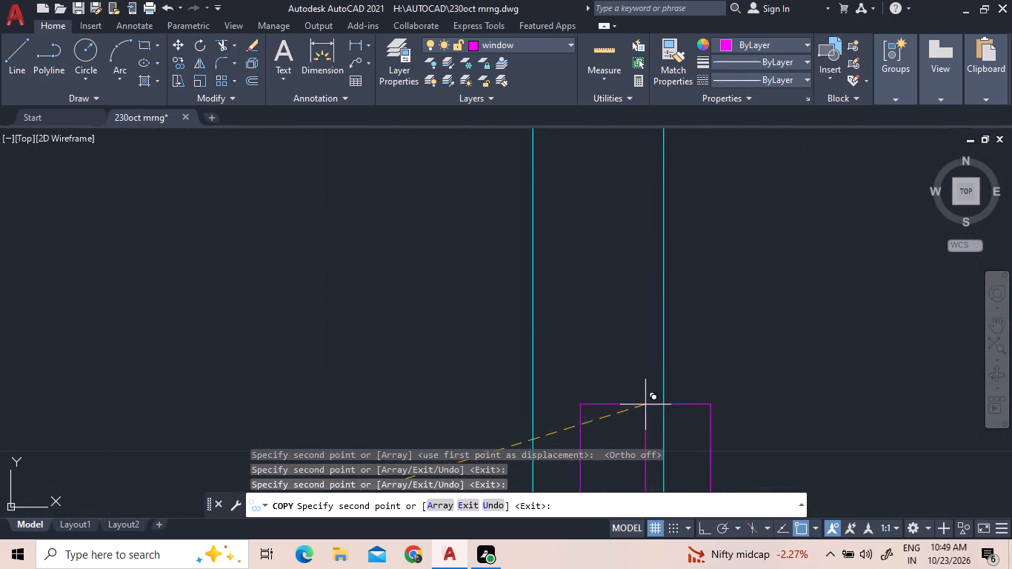
{"action": "scroll", "coordinate": [582, 245], "scroll_direction": "down", "scroll_amount": 6}
{"action": "scroll", "coordinate": [596, 343], "scroll_direction": "up", "scroll_amount": 3}
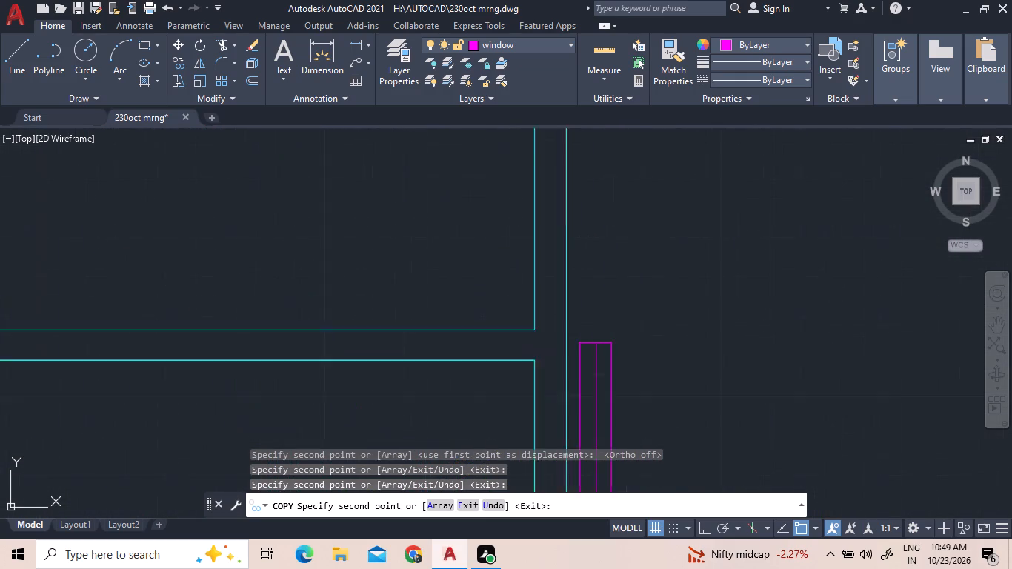
{"action": "scroll", "coordinate": [596, 343], "scroll_direction": "up", "scroll_amount": 1}
{"action": "scroll", "coordinate": [597, 272], "scroll_direction": "down", "scroll_amount": 4}
{"action": "scroll", "coordinate": [598, 188], "scroll_direction": "down", "scroll_amount": 1}
{"action": "scroll", "coordinate": [587, 190], "scroll_direction": "up", "scroll_amount": 4}
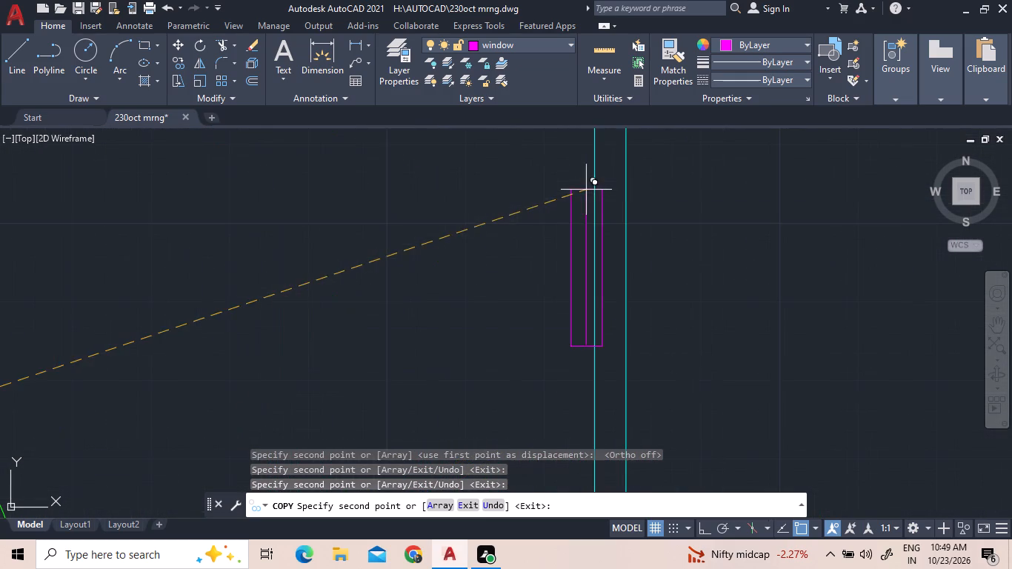
{"action": "scroll", "coordinate": [600, 206], "scroll_direction": "up", "scroll_amount": 4}
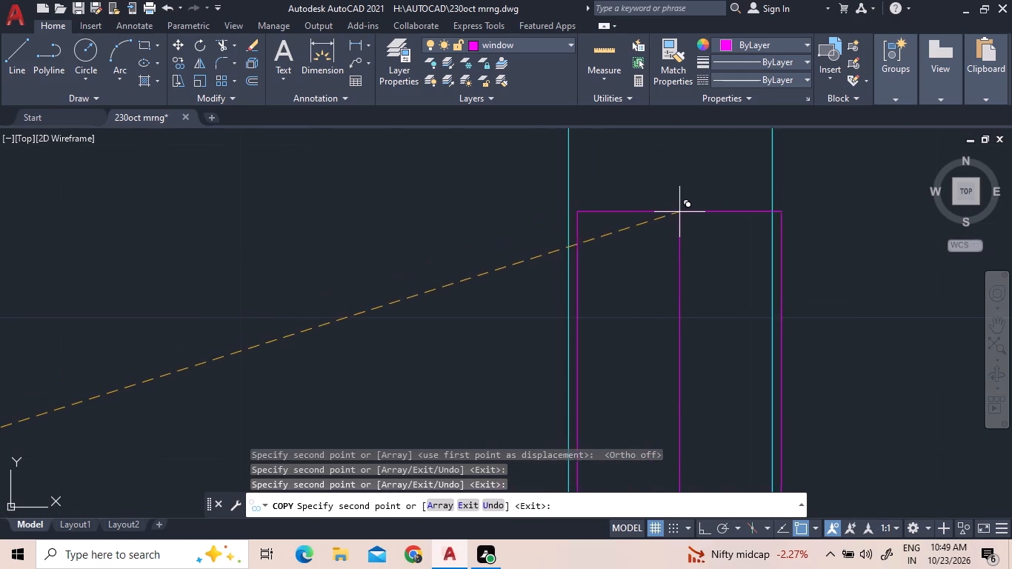
{"action": "scroll", "coordinate": [670, 212], "scroll_direction": "up", "scroll_amount": 3}
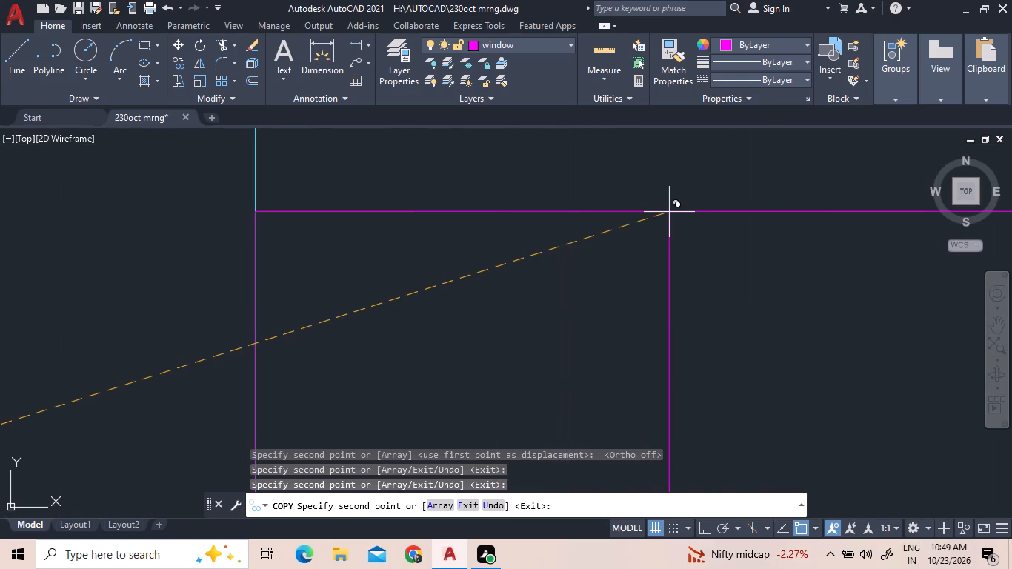
{"action": "left_click", "coordinate": [669, 212]}
Place a final window copy in the east wall of the small middle room and finish the Copy command.
{"action": "scroll", "coordinate": [669, 212], "scroll_direction": "down", "scroll_amount": 12}
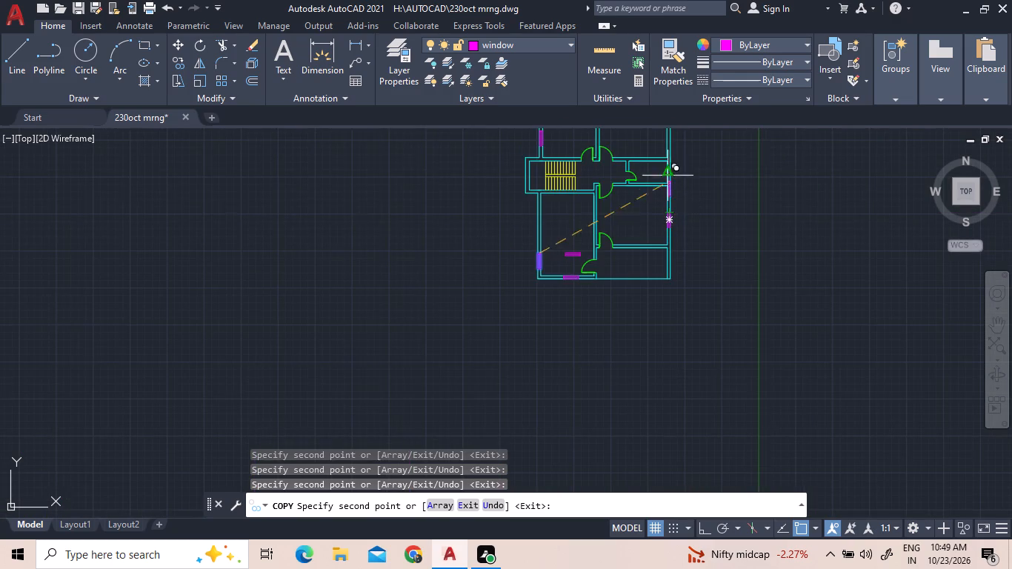
{"action": "scroll", "coordinate": [668, 166], "scroll_direction": "down", "scroll_amount": 2}
{"action": "scroll", "coordinate": [678, 170], "scroll_direction": "up", "scroll_amount": 5}
{"action": "scroll", "coordinate": [615, 194], "scroll_direction": "down", "scroll_amount": 2}
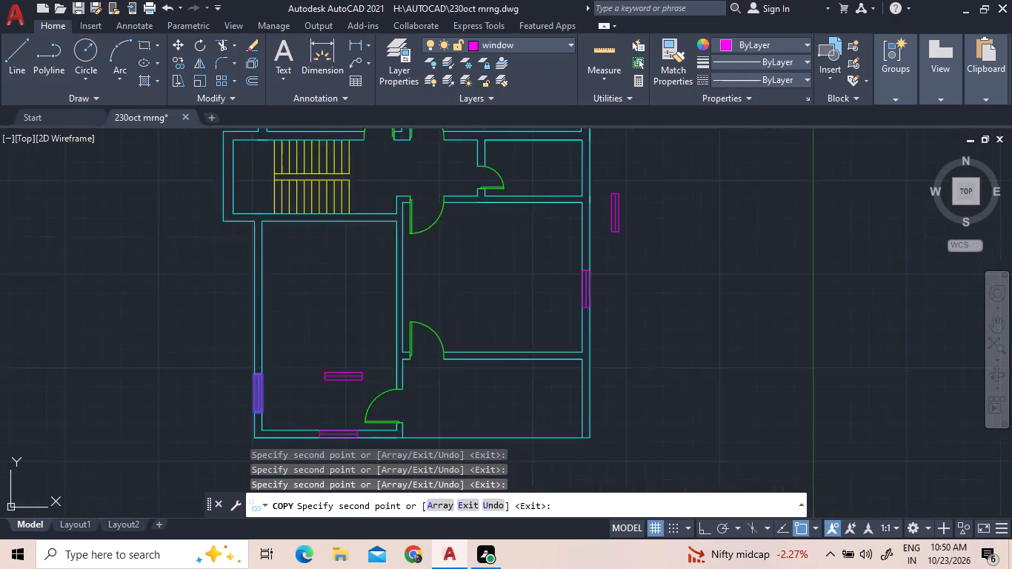
{"action": "scroll", "coordinate": [615, 194], "scroll_direction": "down", "scroll_amount": 1}
{"action": "scroll", "coordinate": [609, 159], "scroll_direction": "up", "scroll_amount": 4}
{"action": "scroll", "coordinate": [561, 281], "scroll_direction": "up", "scroll_amount": 6}
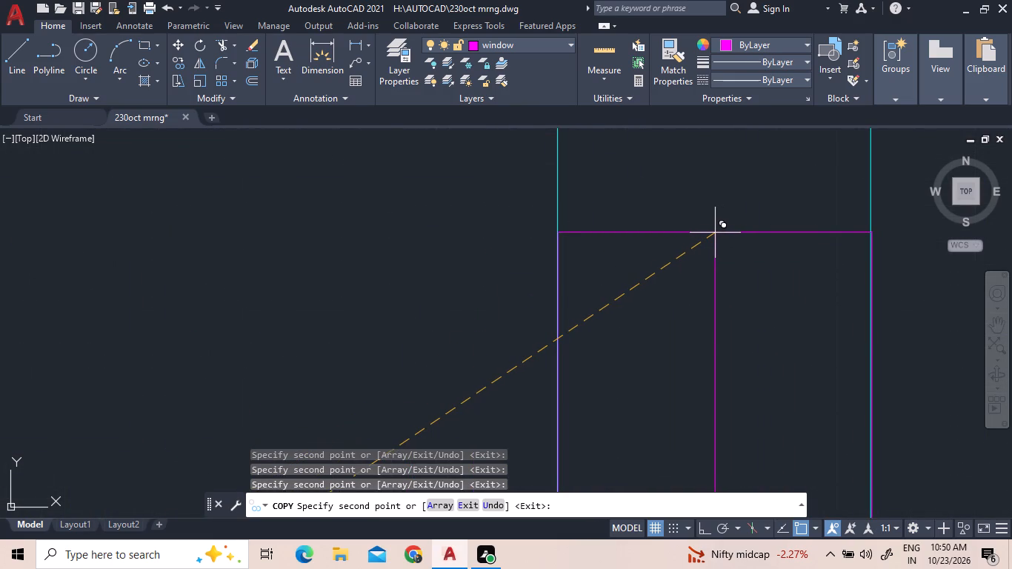
{"action": "left_click", "coordinate": [715, 233]}
{"action": "scroll", "coordinate": [718, 232], "scroll_direction": "down", "scroll_amount": 10}
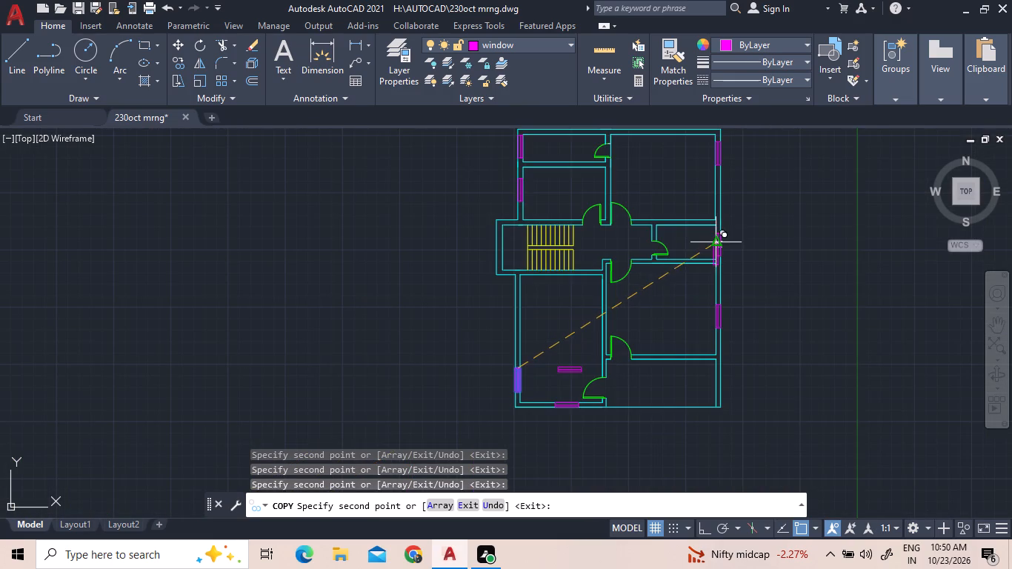
{"action": "right_click", "coordinate": [840, 322]}
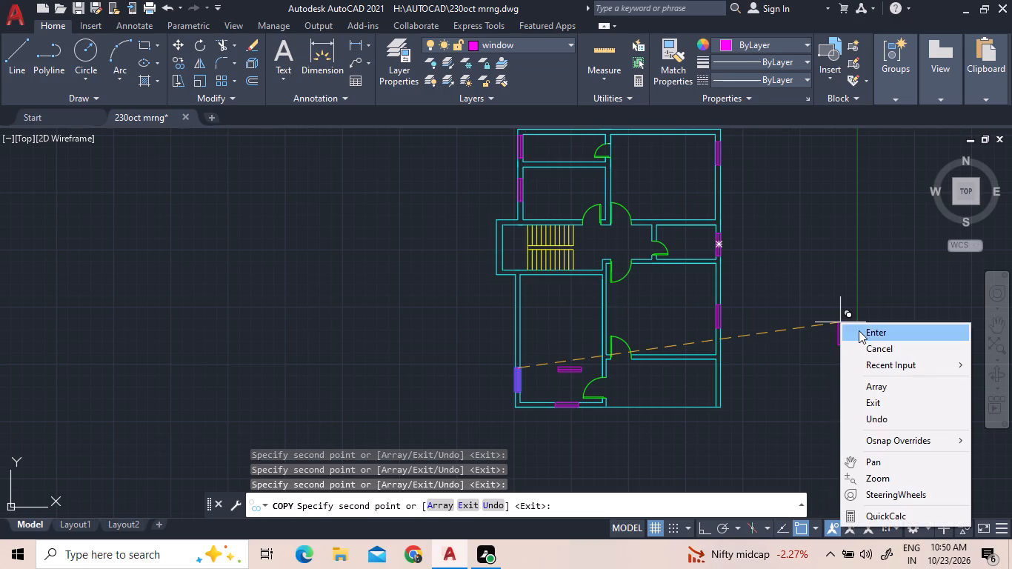
{"action": "left_click", "coordinate": [859, 330]}
Copy the loose horizontal window from the southwest room into the wall between the large east room and the southeast room.
{"action": "left_click", "coordinate": [571, 371]}
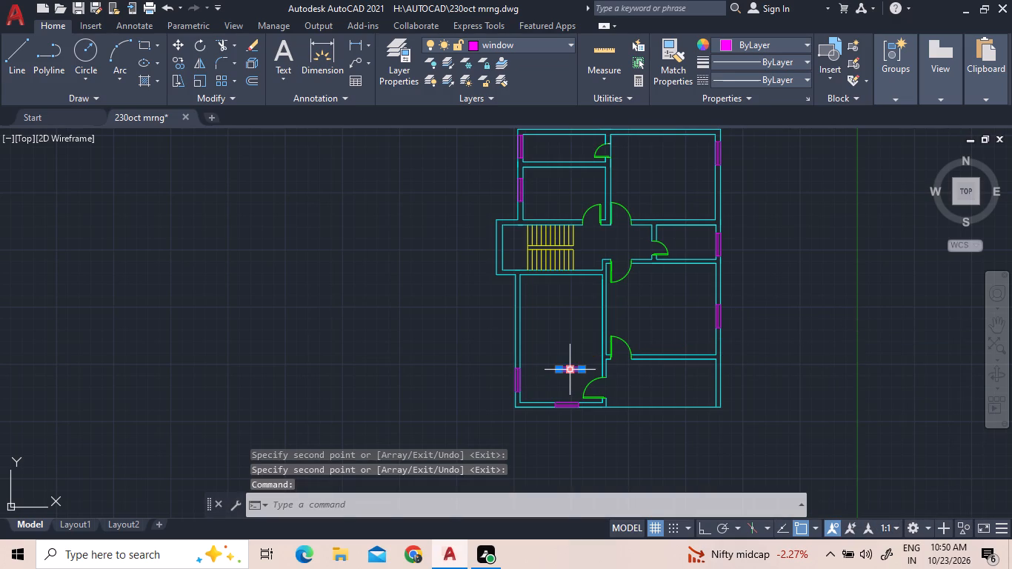
{"action": "scroll", "coordinate": [571, 371], "scroll_direction": "up", "scroll_amount": 6}
{"action": "left_click", "coordinate": [581, 402]}
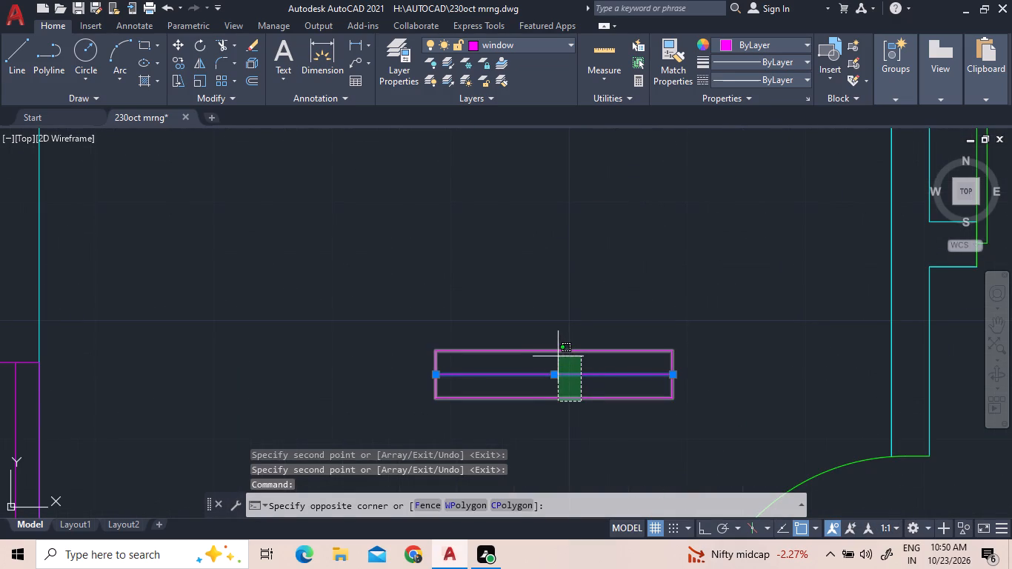
{"action": "left_click", "coordinate": [558, 356]}
{"action": "right_click", "coordinate": [558, 353]}
{"action": "left_click", "coordinate": [670, 142]}
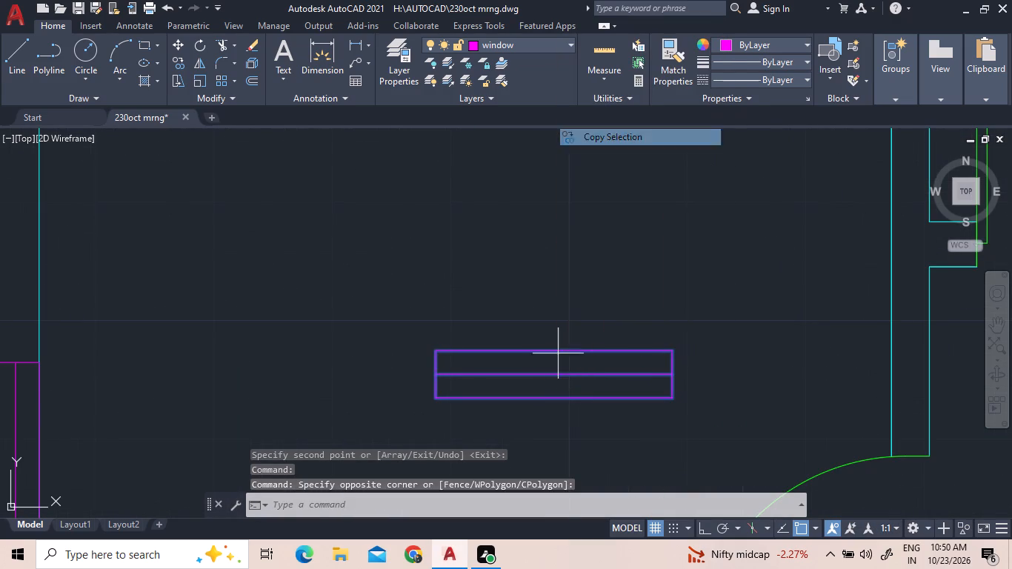
{"action": "left_click", "coordinate": [557, 373]}
{"action": "scroll", "coordinate": [586, 365], "scroll_direction": "down", "scroll_amount": 5}
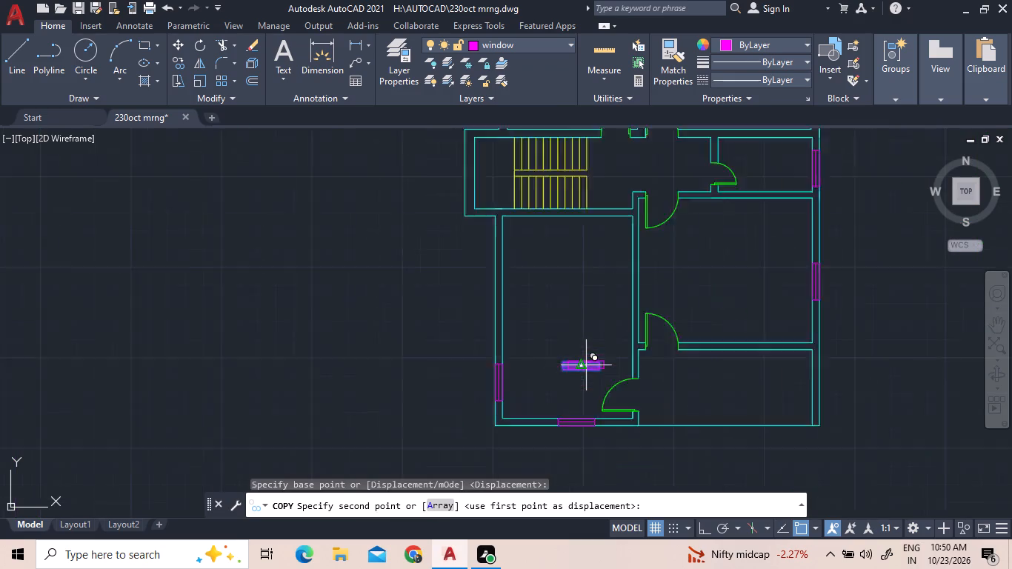
{"action": "scroll", "coordinate": [692, 353], "scroll_direction": "up", "scroll_amount": 9}
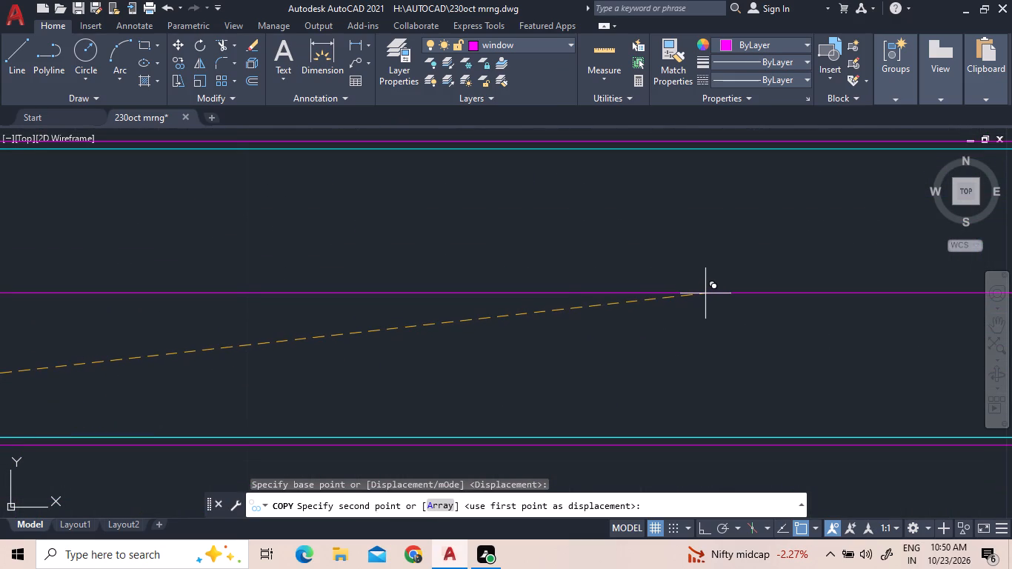
{"action": "left_click", "coordinate": [705, 293]}
Place another copy of the horizontal window in the north wall of the northeast room and finish the Copy command.
{"action": "scroll", "coordinate": [705, 293], "scroll_direction": "down", "scroll_amount": 9}
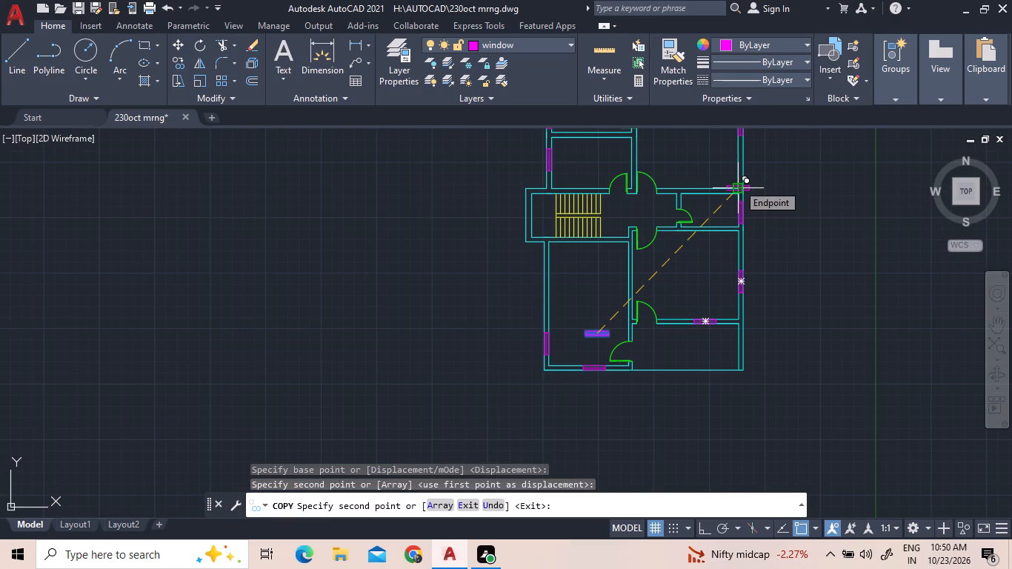
{"action": "scroll", "coordinate": [736, 224], "scroll_direction": "down", "scroll_amount": 2}
{"action": "scroll", "coordinate": [707, 159], "scroll_direction": "up", "scroll_amount": 4}
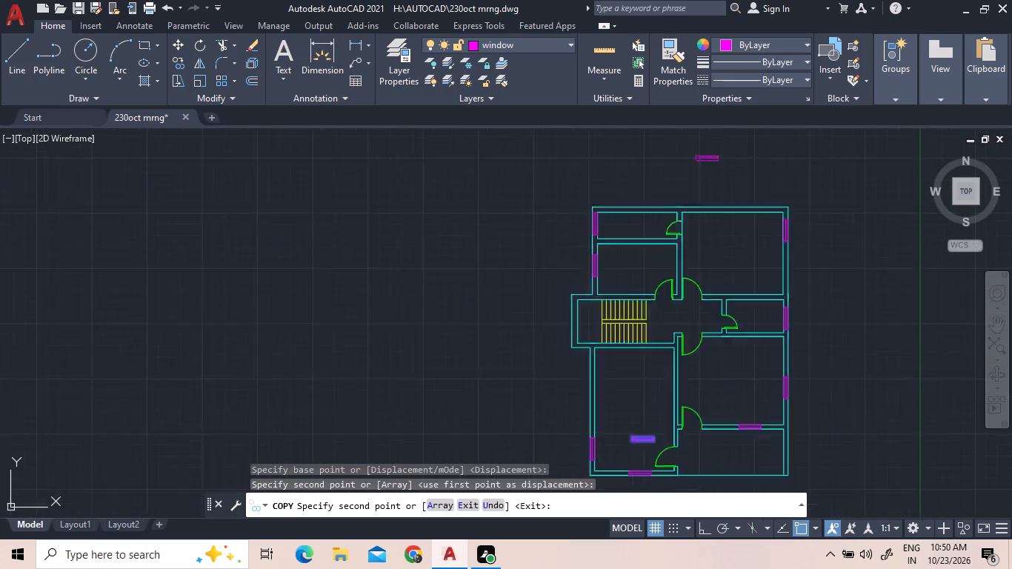
{"action": "scroll", "coordinate": [838, 287], "scroll_direction": "up", "scroll_amount": 5}
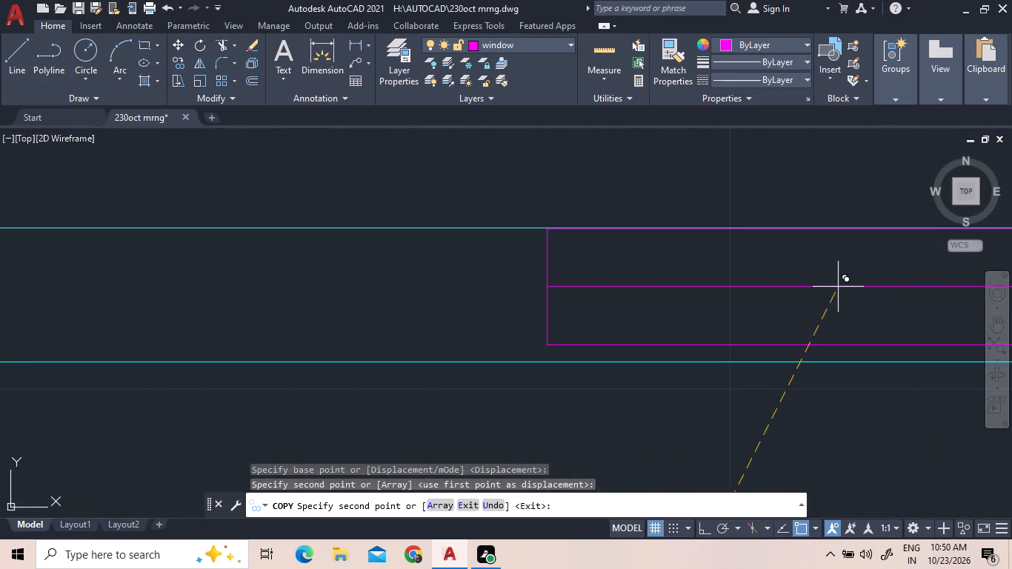
{"action": "scroll", "coordinate": [790, 293], "scroll_direction": "down", "scroll_amount": 2}
{"action": "scroll", "coordinate": [739, 294], "scroll_direction": "up", "scroll_amount": 2}
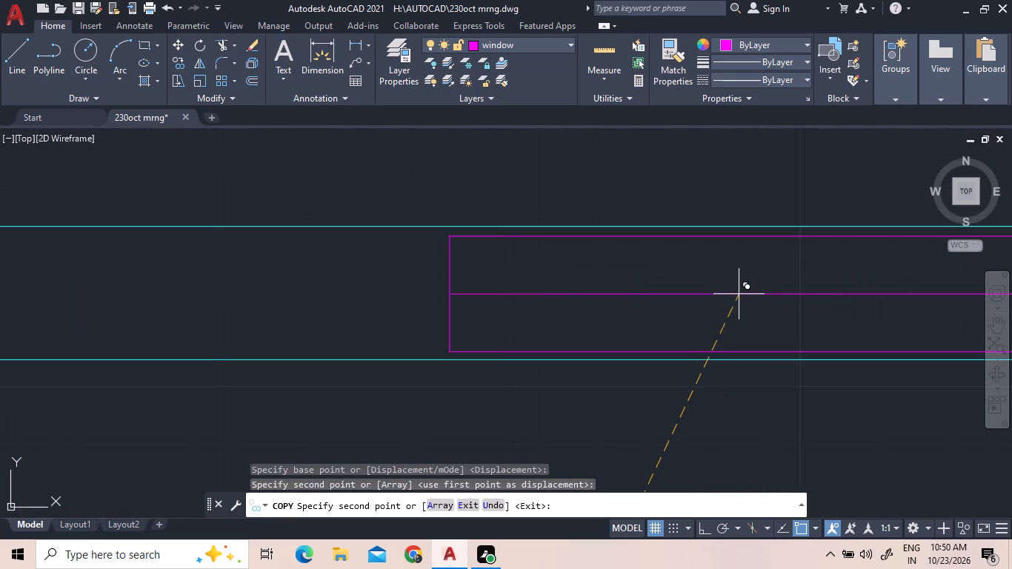
{"action": "left_click", "coordinate": [722, 290]}
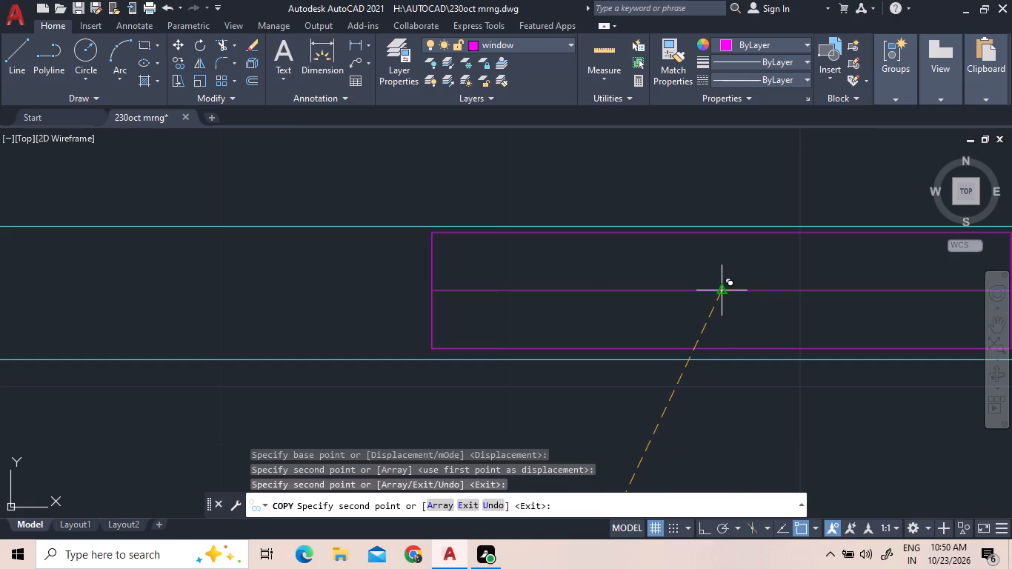
{"action": "scroll", "coordinate": [694, 290], "scroll_direction": "down", "scroll_amount": 5}
{"action": "scroll", "coordinate": [625, 282], "scroll_direction": "down", "scroll_amount": 4}
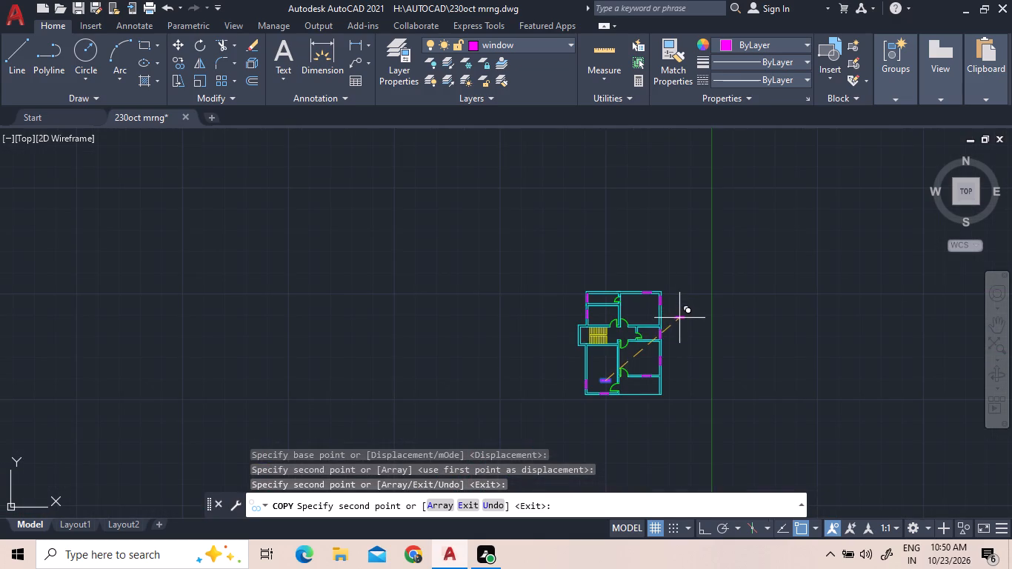
{"action": "scroll", "coordinate": [639, 374], "scroll_direction": "down", "scroll_amount": 1}
{"action": "scroll", "coordinate": [231, 462], "scroll_direction": "down", "scroll_amount": 1}
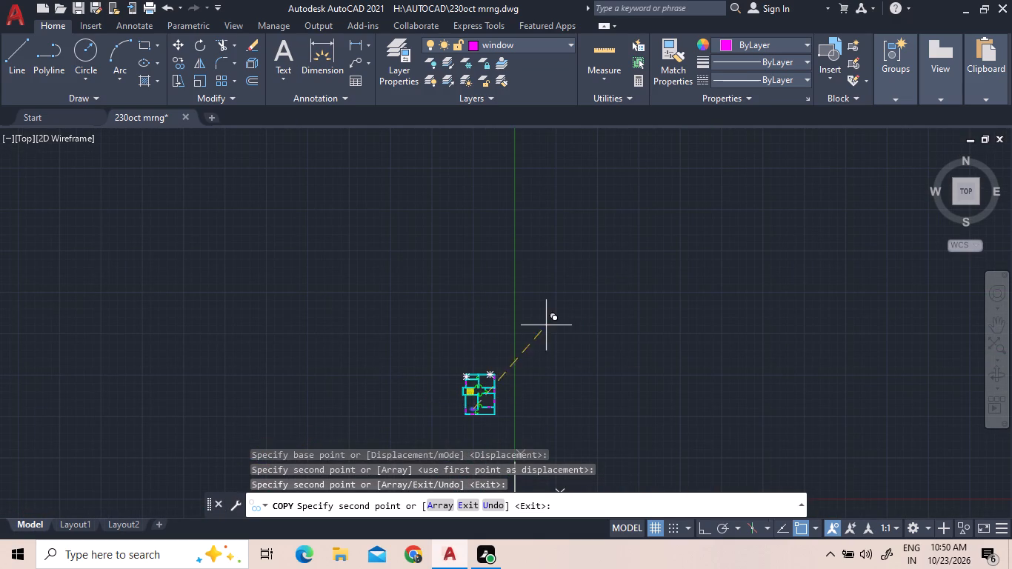
{"action": "scroll", "coordinate": [552, 456], "scroll_direction": "up", "scroll_amount": 1}
{"action": "scroll", "coordinate": [482, 410], "scroll_direction": "up", "scroll_amount": 2}
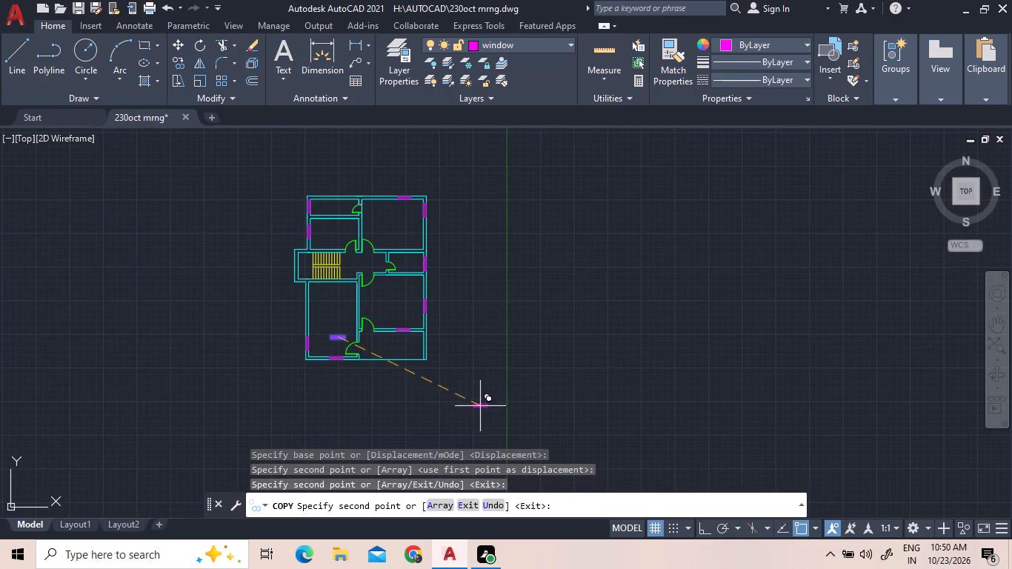
{"action": "scroll", "coordinate": [350, 299], "scroll_direction": "up", "scroll_amount": 2}
{"action": "scroll", "coordinate": [350, 290], "scroll_direction": "down", "scroll_amount": 1}
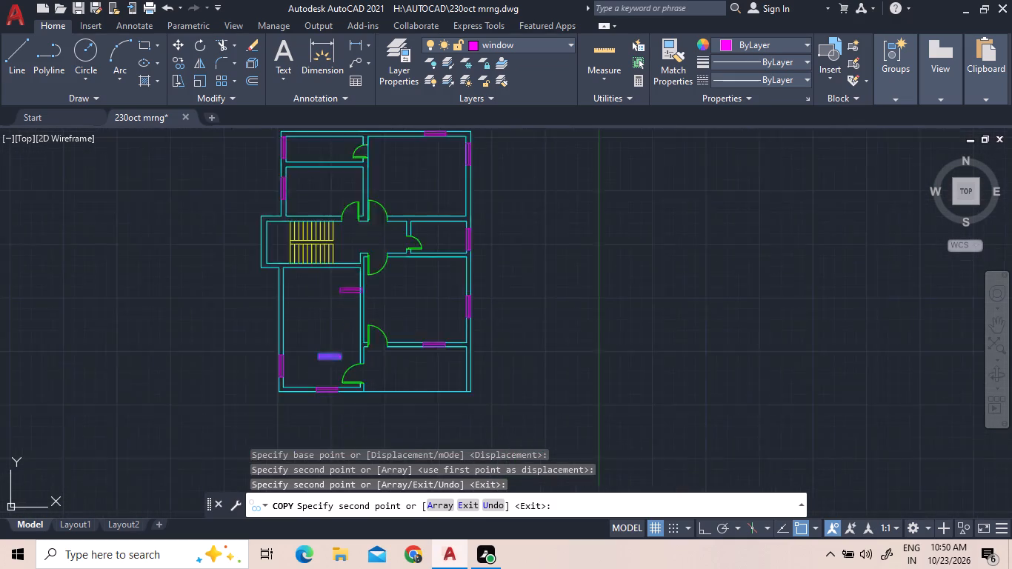
{"action": "scroll", "coordinate": [350, 290], "scroll_direction": "down", "scroll_amount": 1}
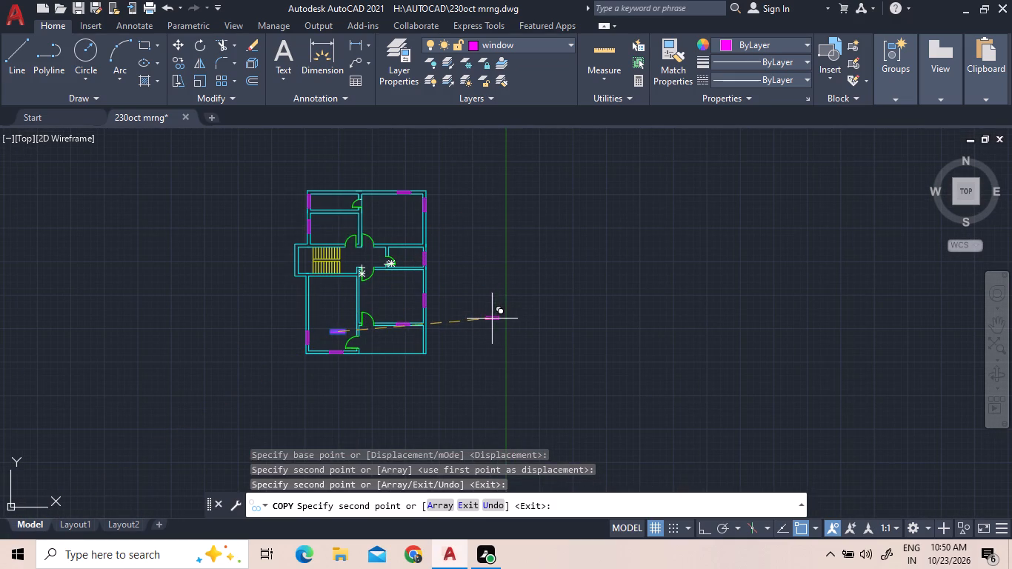
{"action": "right_click", "coordinate": [731, 259]}
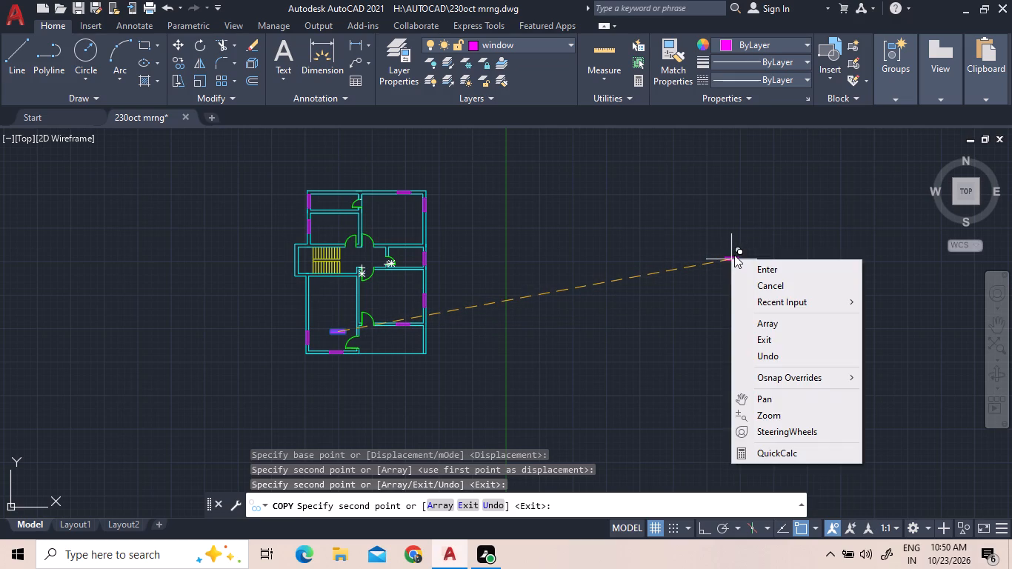
{"action": "left_click", "coordinate": [750, 273]}
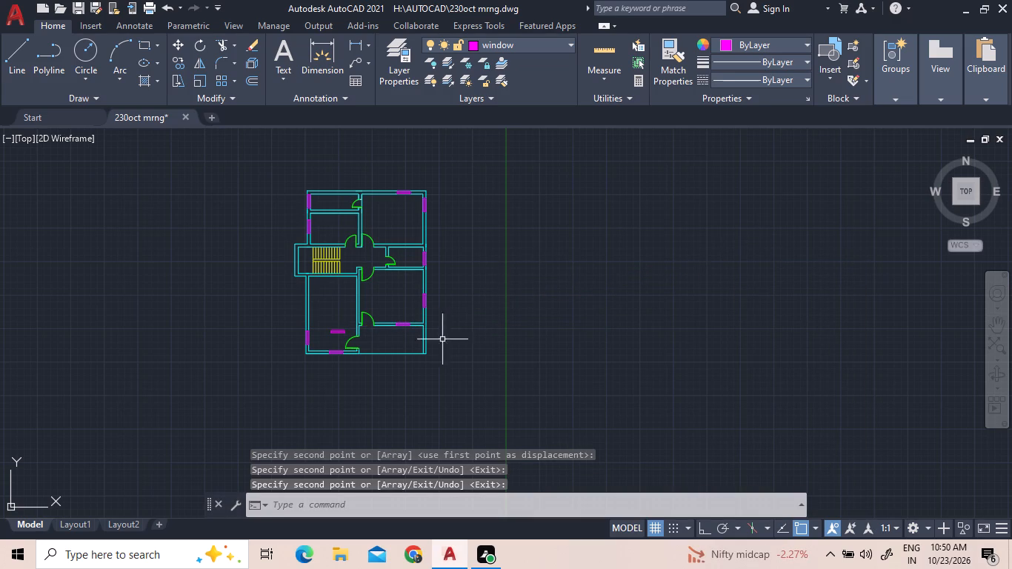
Delete the loose horizontal window left inside the southwest room.
{"action": "scroll", "coordinate": [337, 325], "scroll_direction": "up", "scroll_amount": 4}
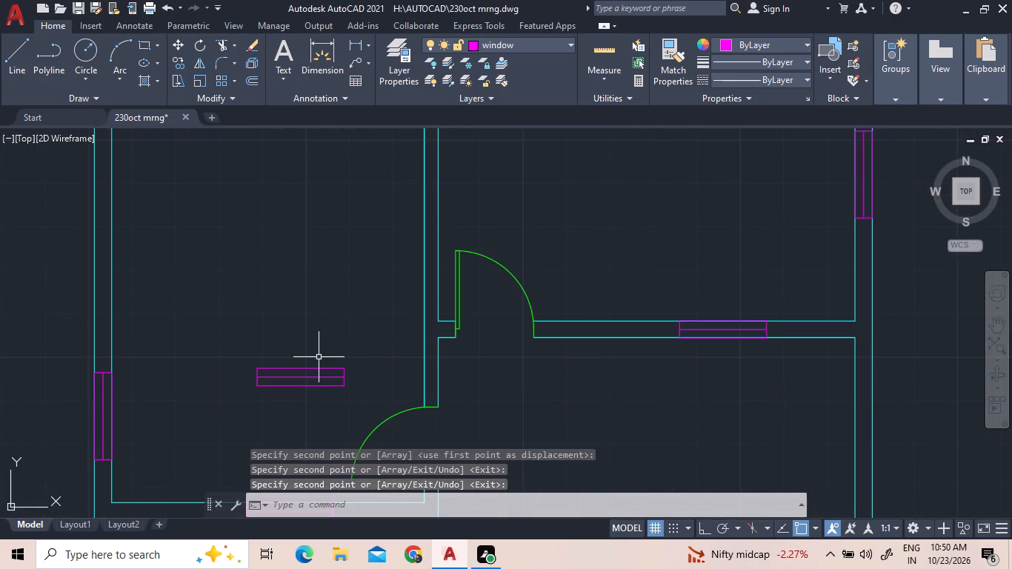
{"action": "left_click", "coordinate": [319, 357]}
{"action": "left_click", "coordinate": [296, 402]}
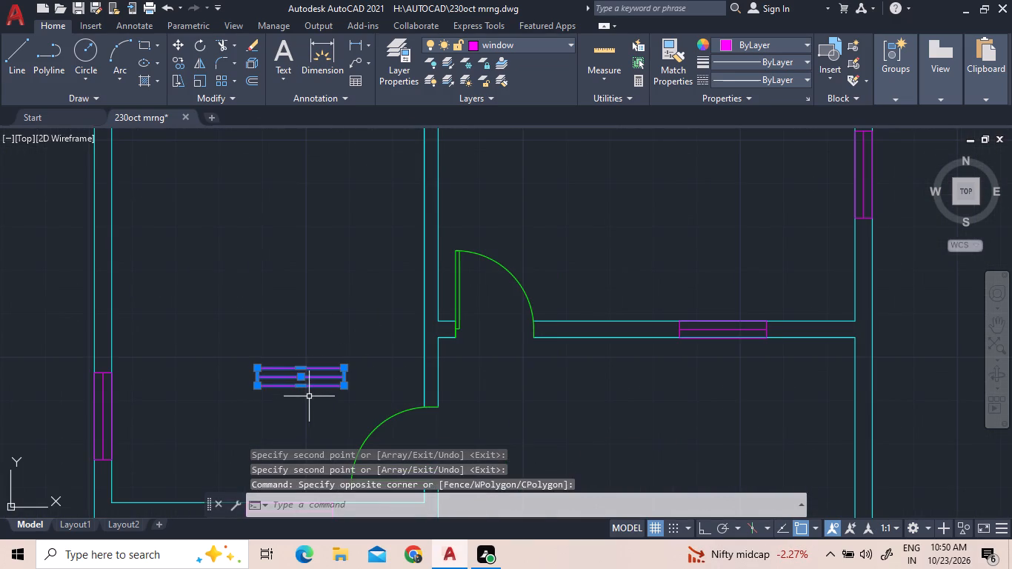
{"action": "key", "text": "Delete"}
Move the window in the small northwest room's west wall slightly south, away from the building corner.
{"action": "scroll", "coordinate": [941, 87], "scroll_direction": "down", "scroll_amount": 1}
{"action": "scroll", "coordinate": [641, 190], "scroll_direction": "down", "scroll_amount": 1}
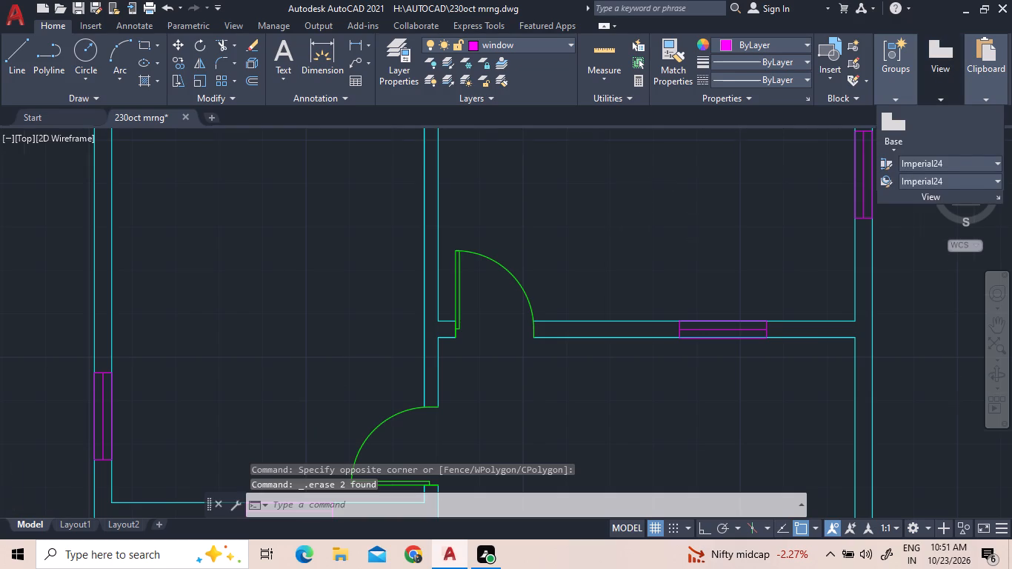
{"action": "scroll", "coordinate": [641, 190], "scroll_direction": "down", "scroll_amount": 2}
{"action": "scroll", "coordinate": [759, 158], "scroll_direction": "down", "scroll_amount": 3}
{"action": "middle_click_drag", "start_coordinate": [718, 175], "coordinate": [460, 317]}
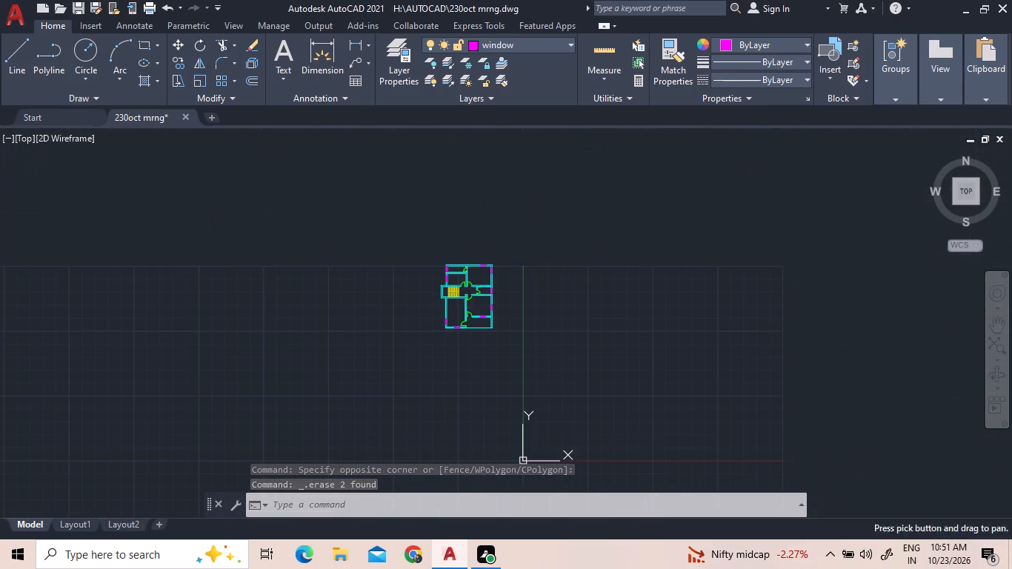
{"action": "scroll", "coordinate": [456, 301], "scroll_direction": "up", "scroll_amount": 3}
{"action": "scroll", "coordinate": [486, 144], "scroll_direction": "up", "scroll_amount": 3}
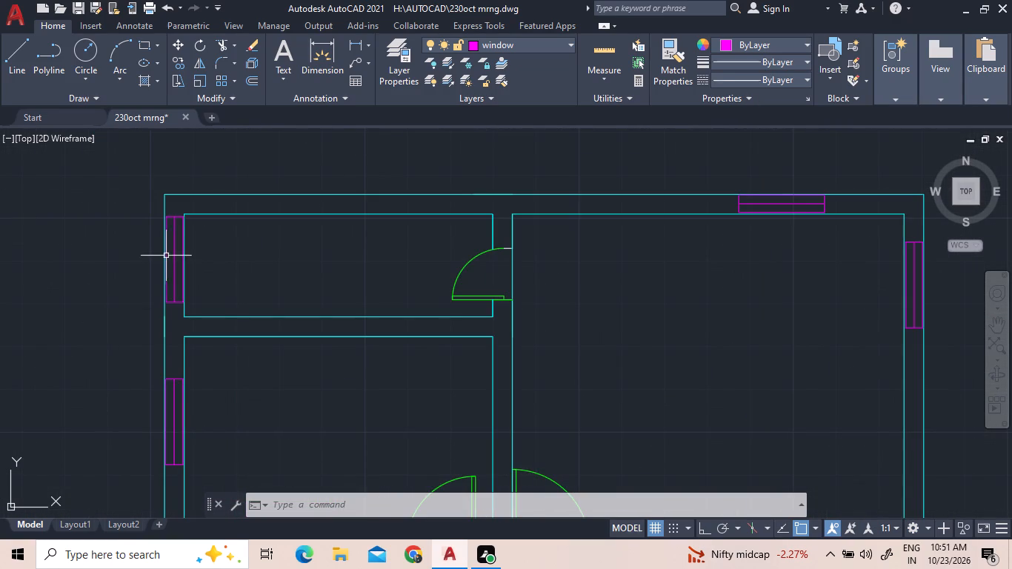
{"action": "scroll", "coordinate": [172, 208], "scroll_direction": "up", "scroll_amount": 4}
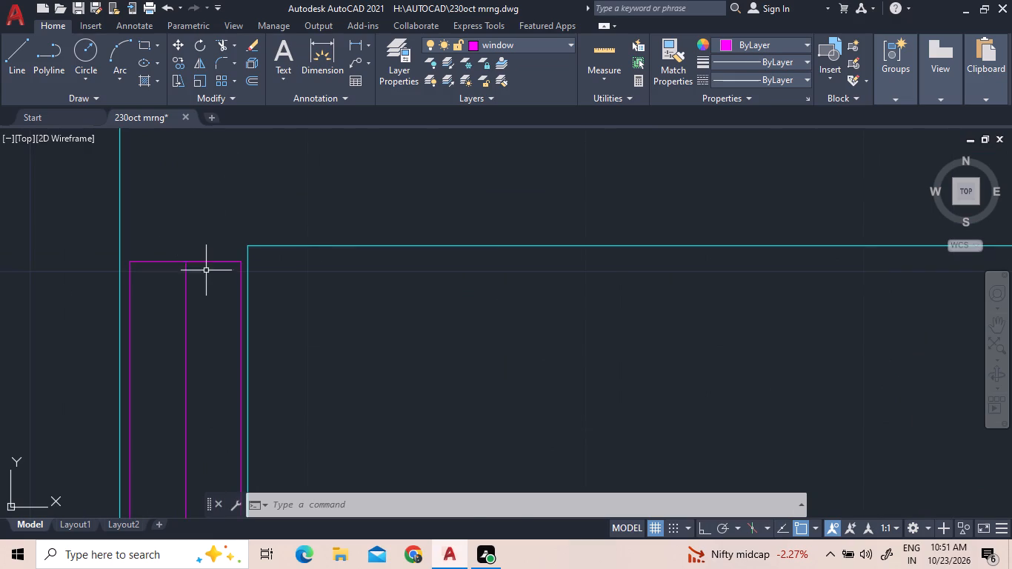
{"action": "left_click", "coordinate": [205, 275]}
{"action": "left_click", "coordinate": [164, 253]}
{"action": "right_click", "coordinate": [206, 240]}
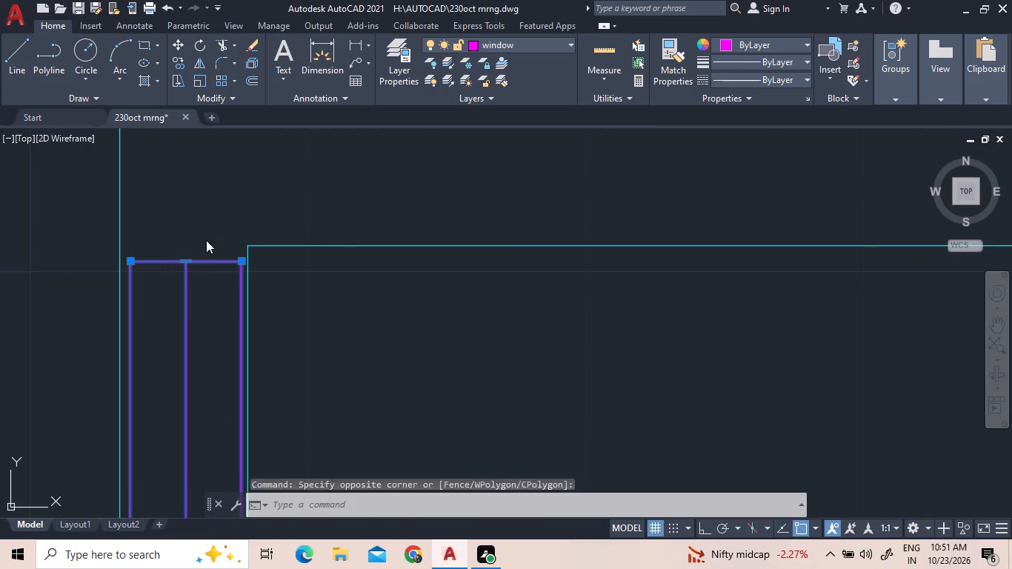
{"action": "left_click", "coordinate": [237, 313]}
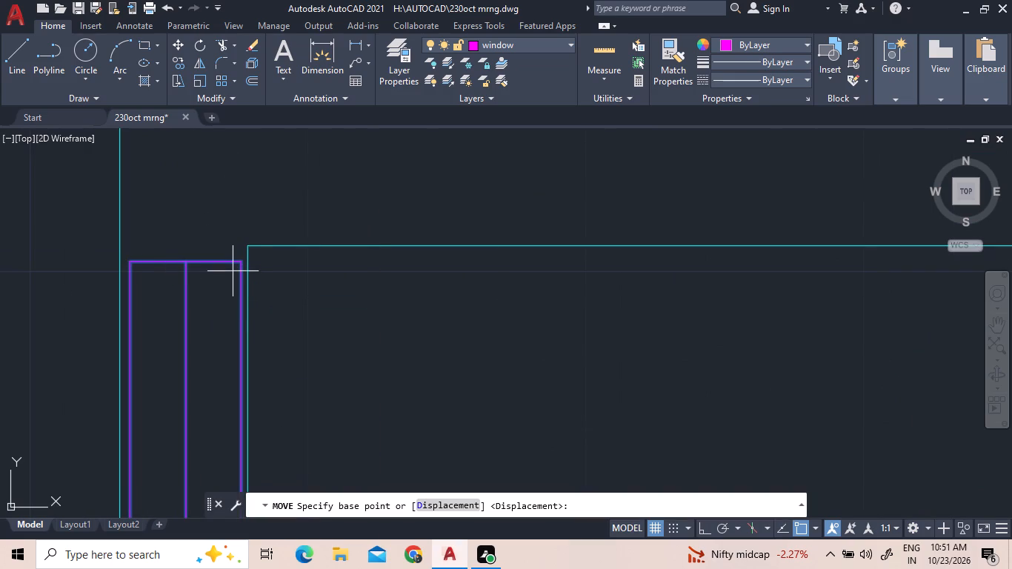
{"action": "left_click", "coordinate": [241, 260]}
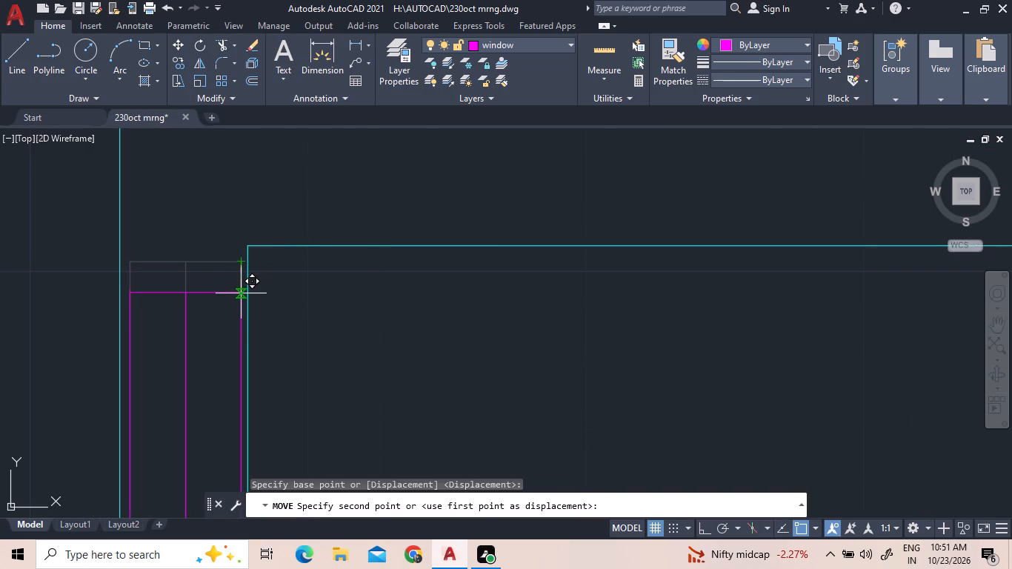
{"action": "left_click", "coordinate": [241, 296]}
Draw a rectangle 0.23 long and 0.30 wide from the building's northwest outer corner, inside the wall corner.
{"action": "scroll", "coordinate": [307, 329], "scroll_direction": "down", "scroll_amount": 2}
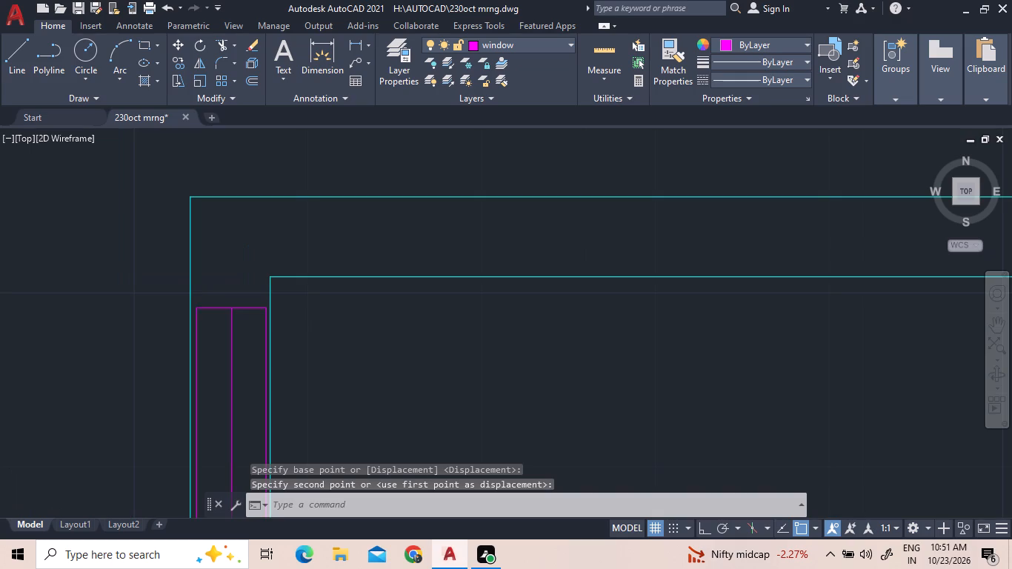
{"action": "left_click", "coordinate": [146, 40]}
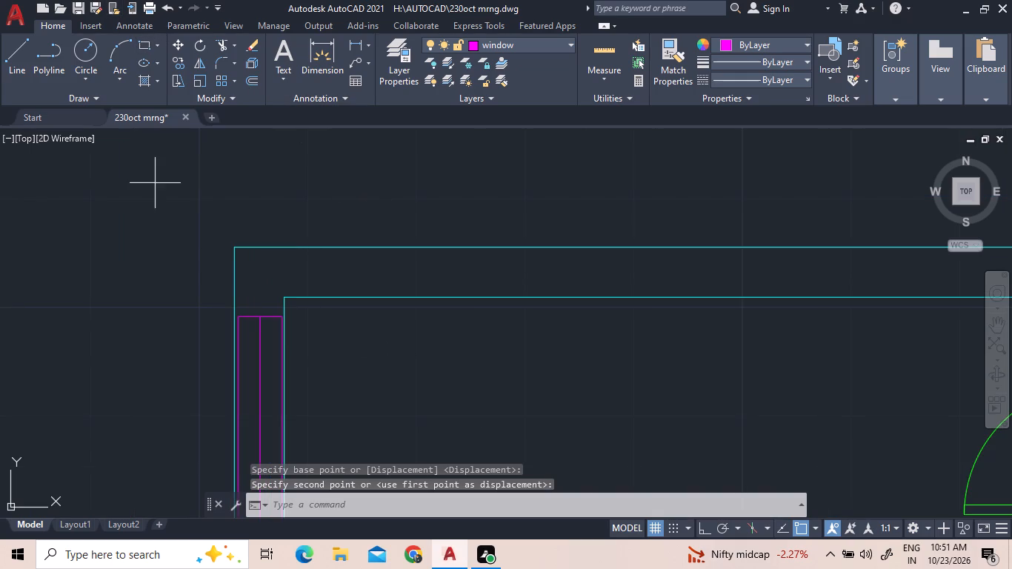
{"action": "left_click", "coordinate": [234, 250]}
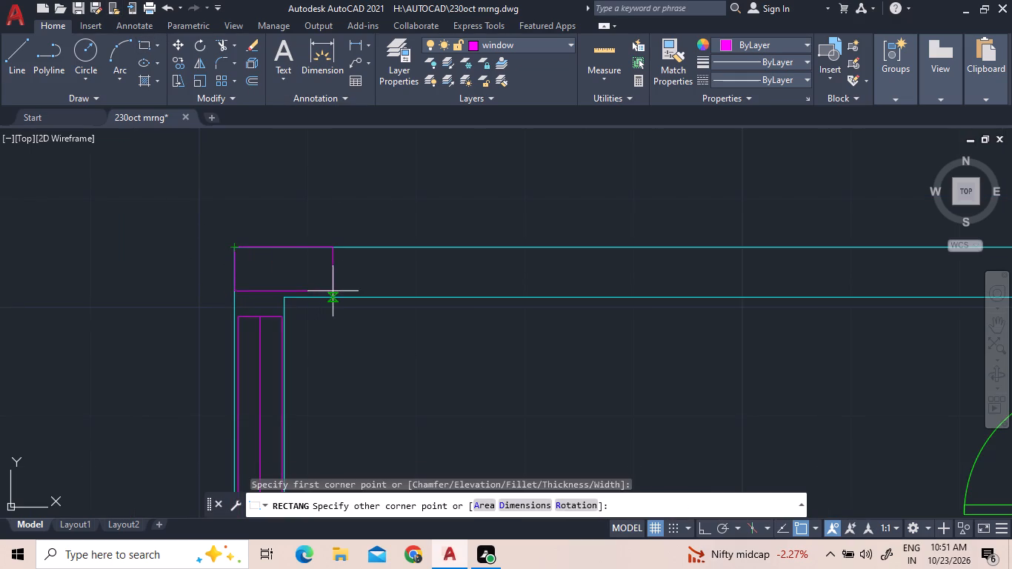
{"action": "key", "text": "d"}
{"action": "key", "text": "space"}
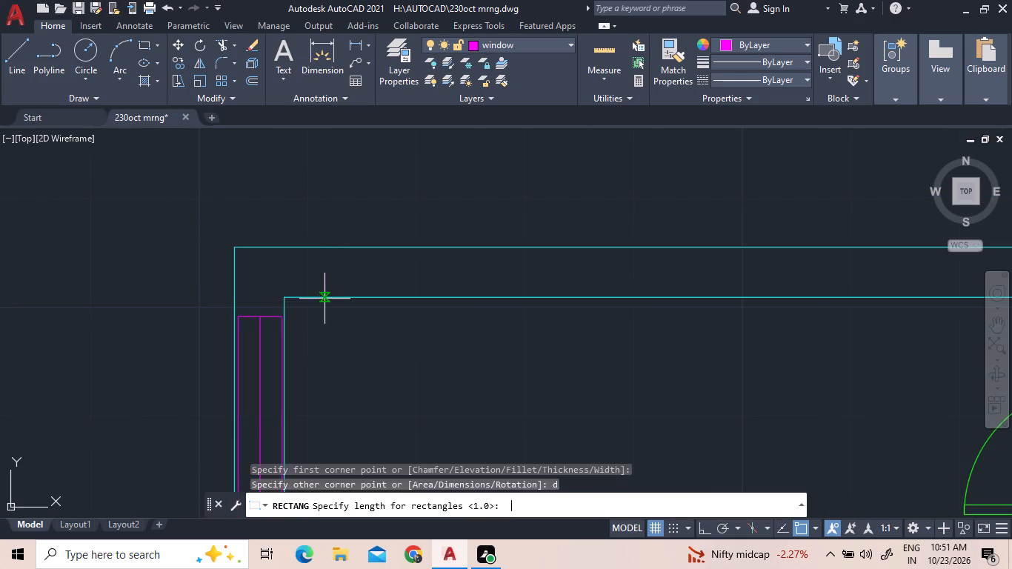
{"action": "type", "text": "0."}
{"action": "type", "text": "23"}
{"action": "key", "text": "Return"}
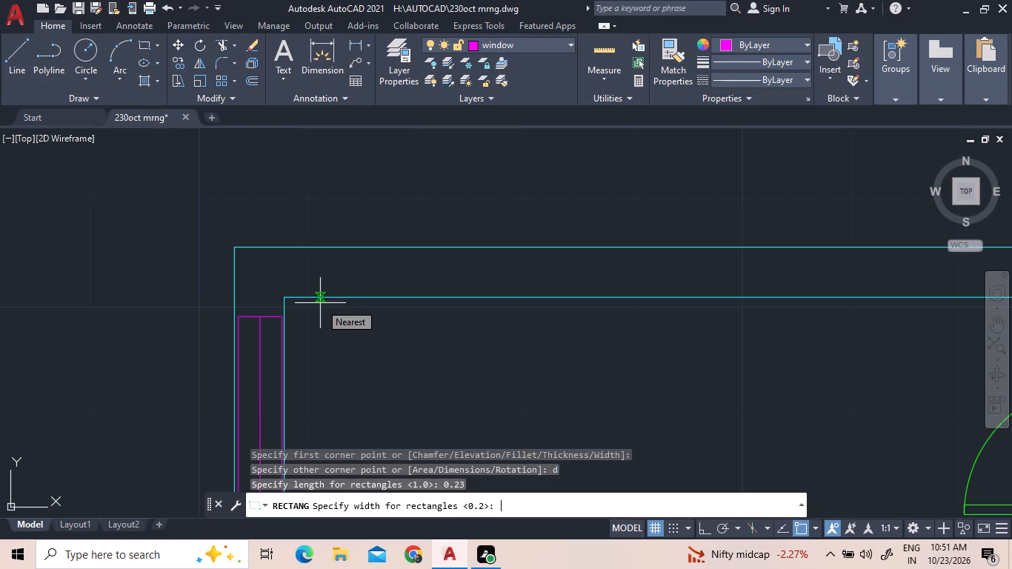
{"action": "type", "text": "0.30"}
{"action": "key", "text": "Return"}
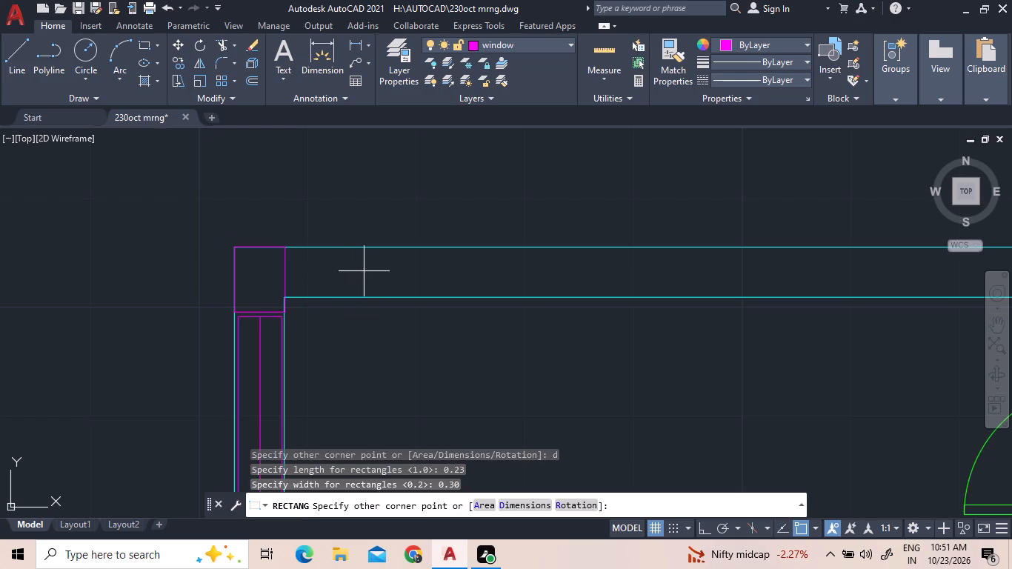
{"action": "left_click", "coordinate": [364, 271]}
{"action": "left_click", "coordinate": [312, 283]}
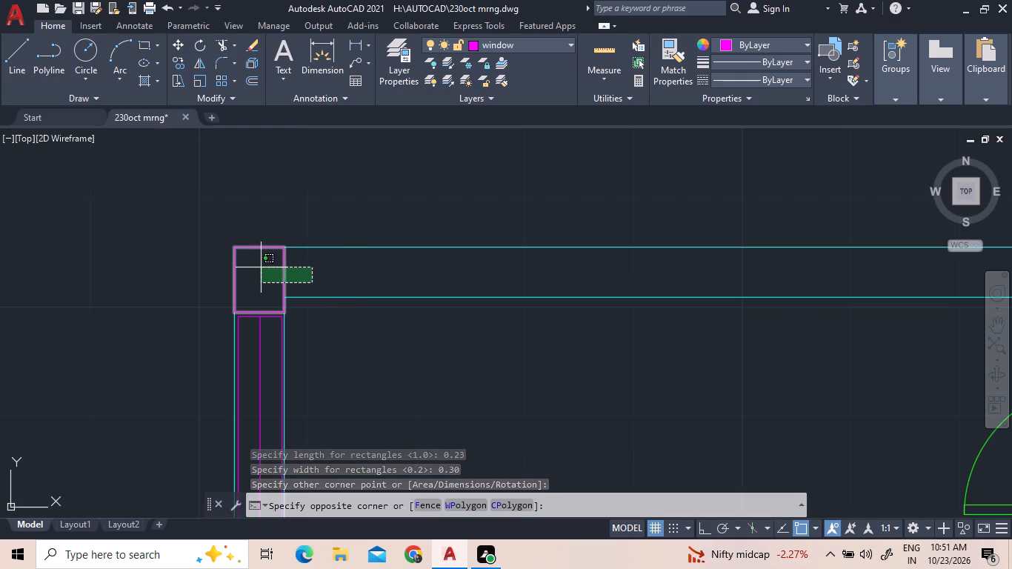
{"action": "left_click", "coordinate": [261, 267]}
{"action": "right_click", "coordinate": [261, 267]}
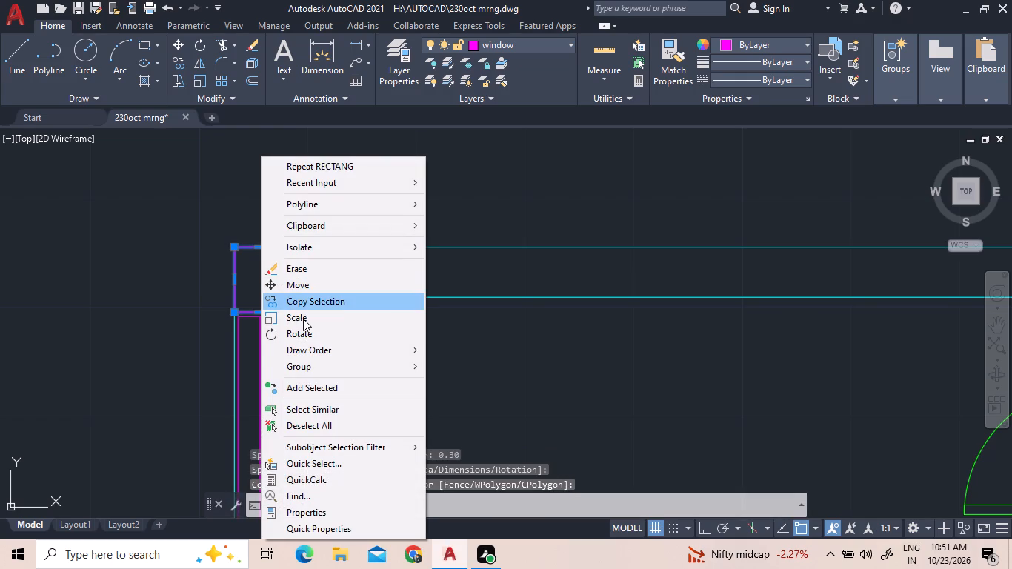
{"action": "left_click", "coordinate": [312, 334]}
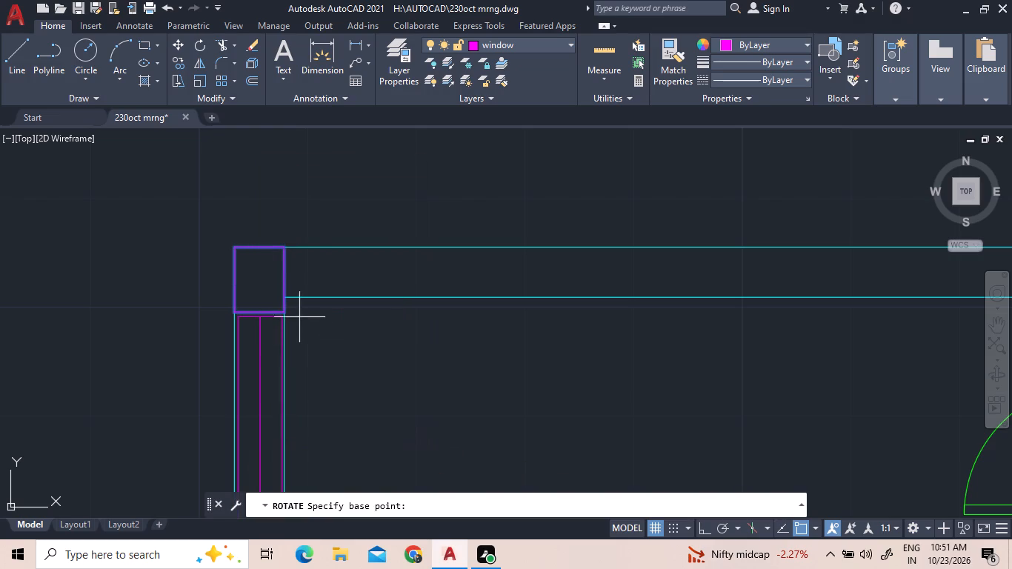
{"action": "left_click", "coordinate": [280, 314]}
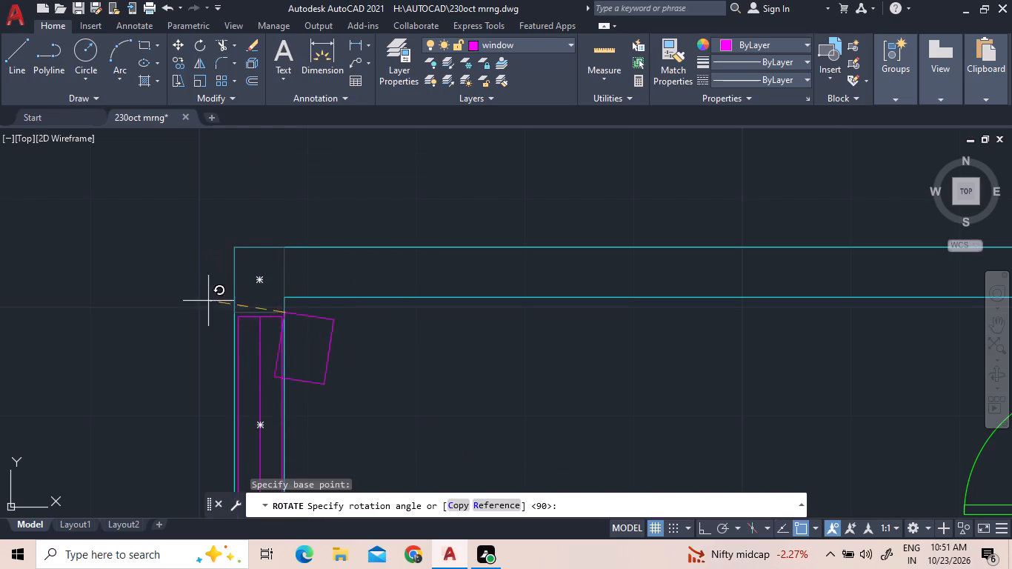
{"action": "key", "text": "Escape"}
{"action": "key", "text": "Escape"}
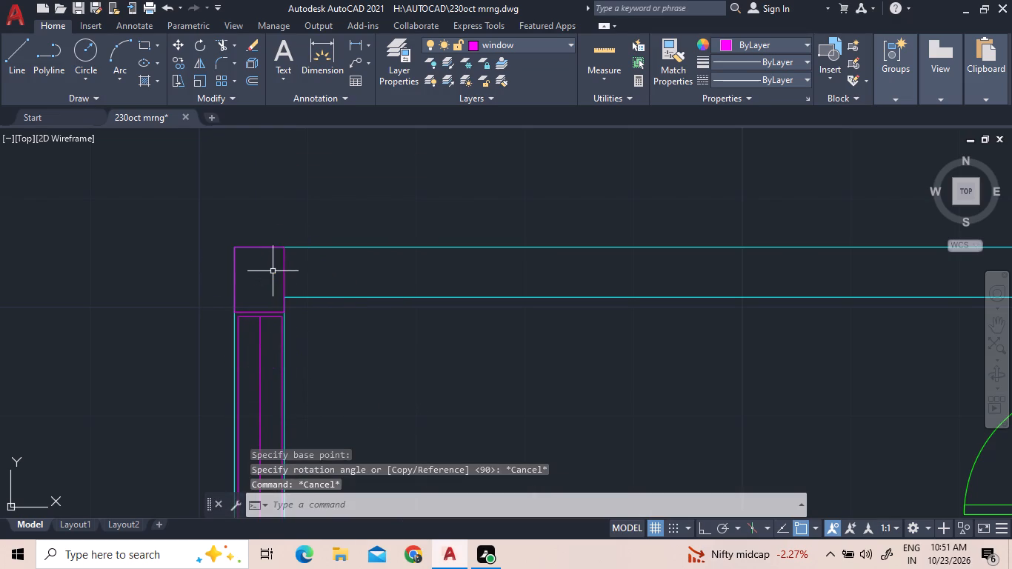
Rotate the corner rectangle 90 degrees about the building's northwest outer corner, using Ortho, so its long side runs horizontally.
{"action": "left_click", "coordinate": [313, 270]}
{"action": "left_click", "coordinate": [243, 251]}
{"action": "right_click", "coordinate": [242, 251]}
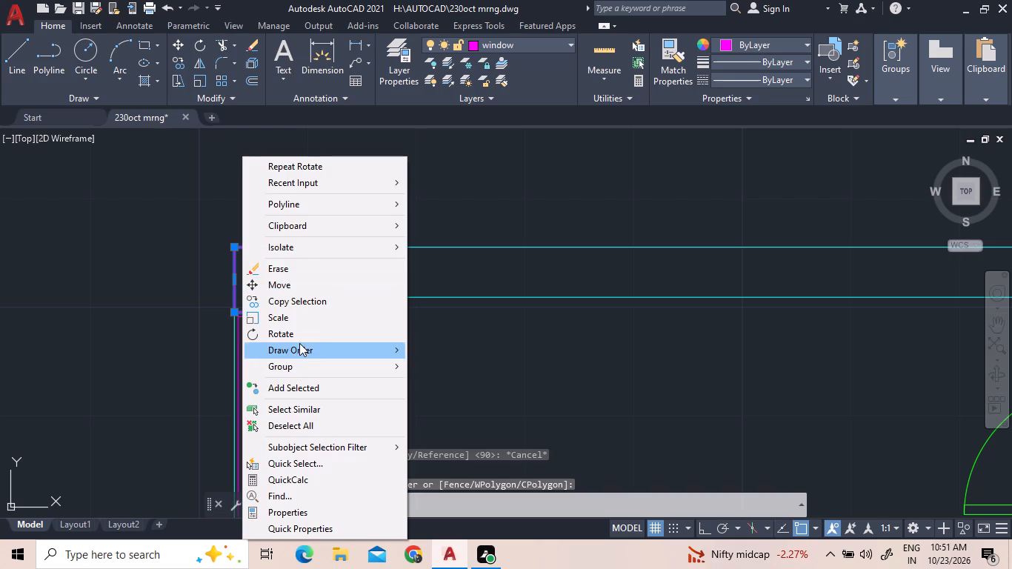
{"action": "left_click", "coordinate": [299, 336]}
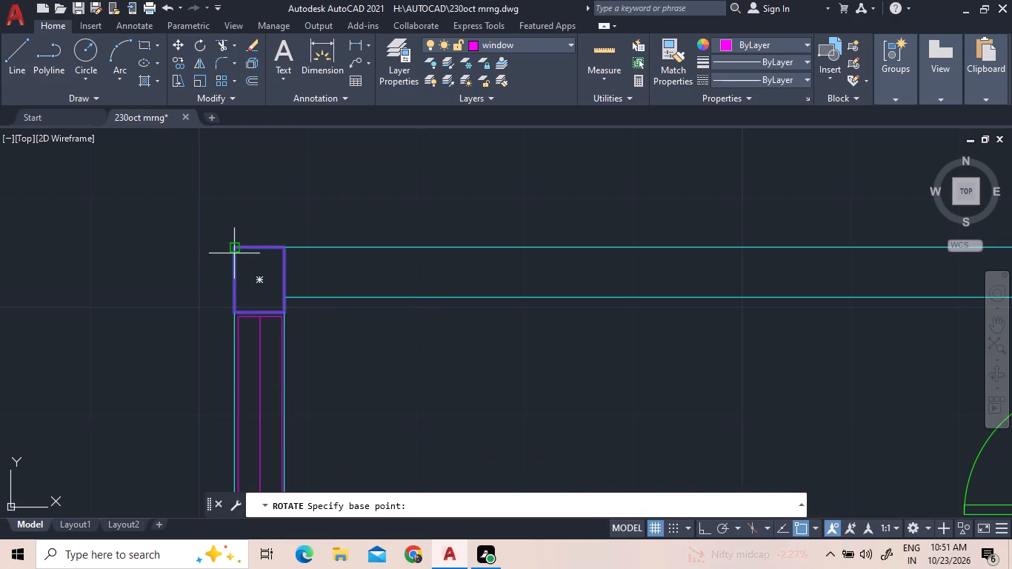
{"action": "left_click", "coordinate": [235, 248]}
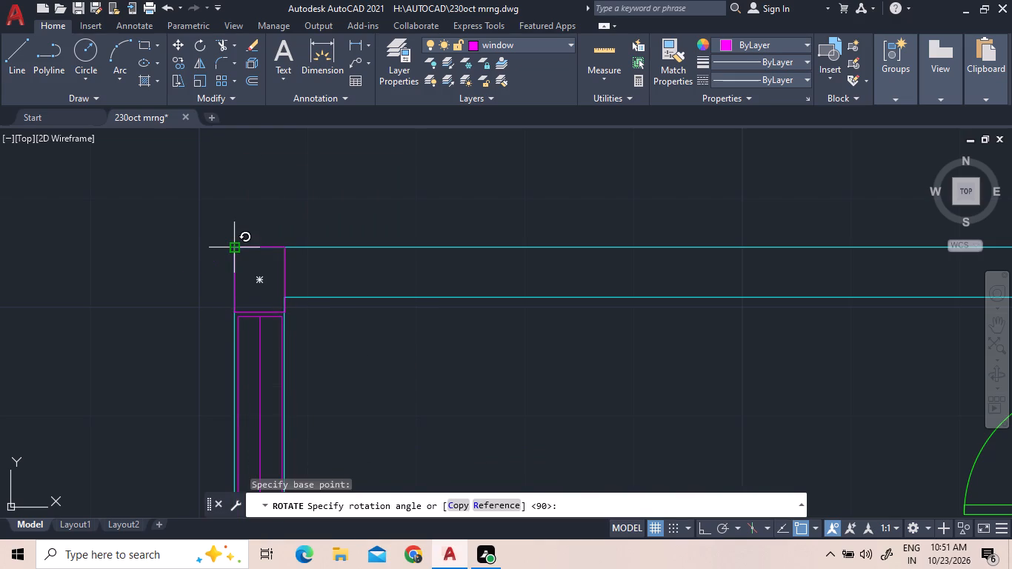
{"action": "key", "text": "F8"}
{"action": "left_click", "coordinate": [220, 210]}
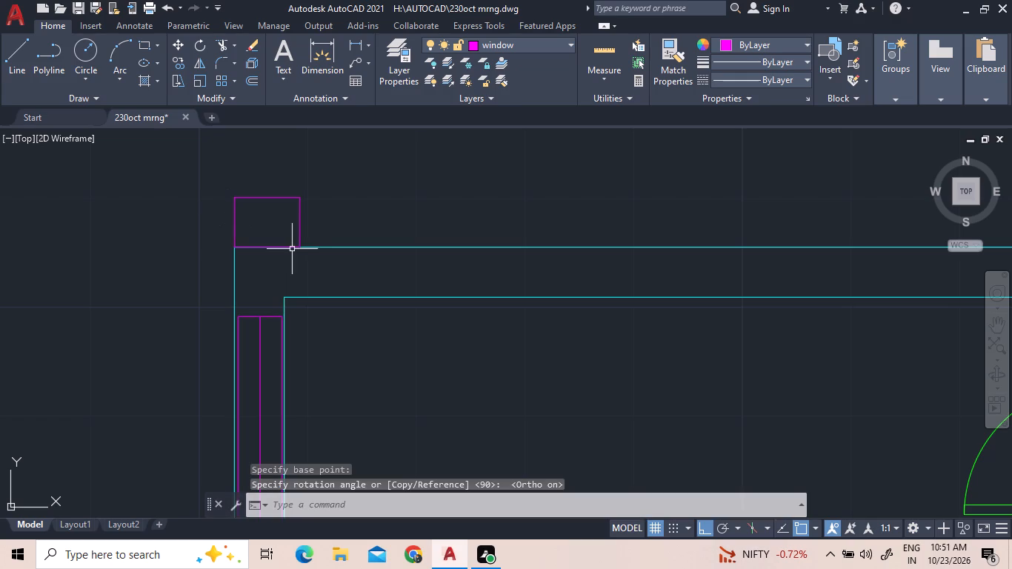
Move the rotated rectangle south so its northwest corner sits on the building's northwest outer corner, within the north wall.
{"action": "left_click", "coordinate": [314, 241]}
{"action": "left_click", "coordinate": [286, 230]}
{"action": "right_click", "coordinate": [286, 230]}
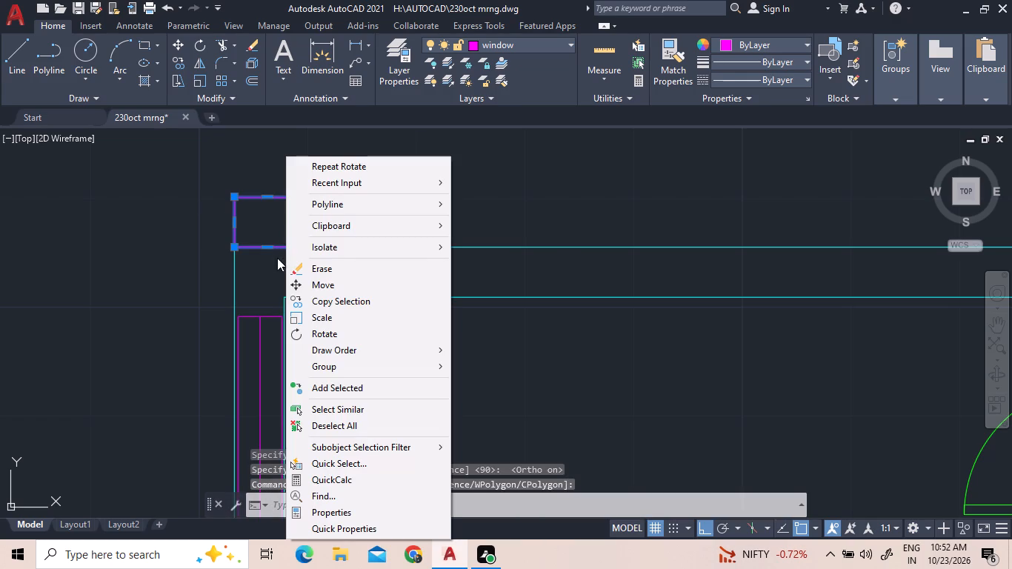
{"action": "left_click", "coordinate": [300, 284]}
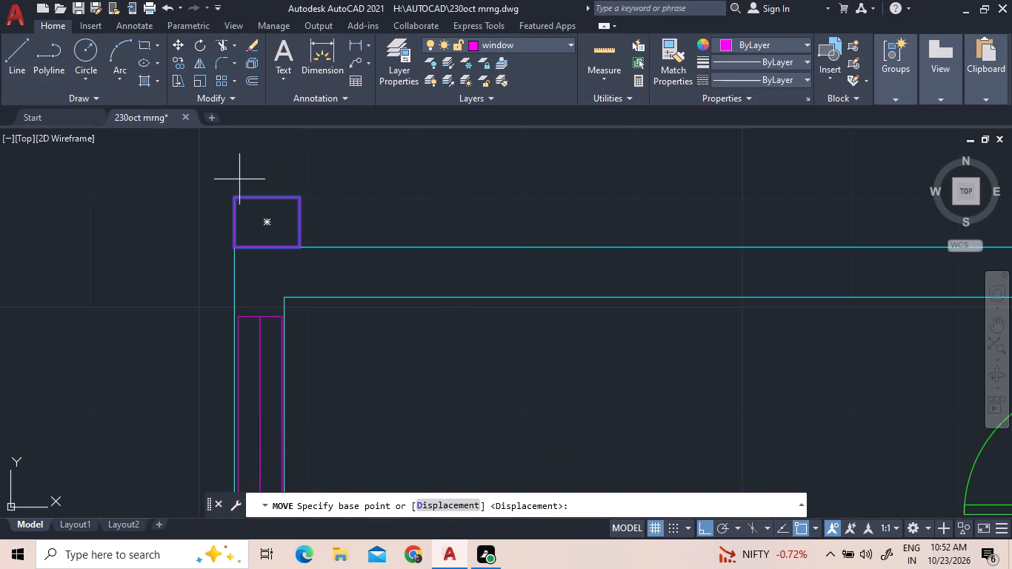
{"action": "left_click", "coordinate": [235, 194]}
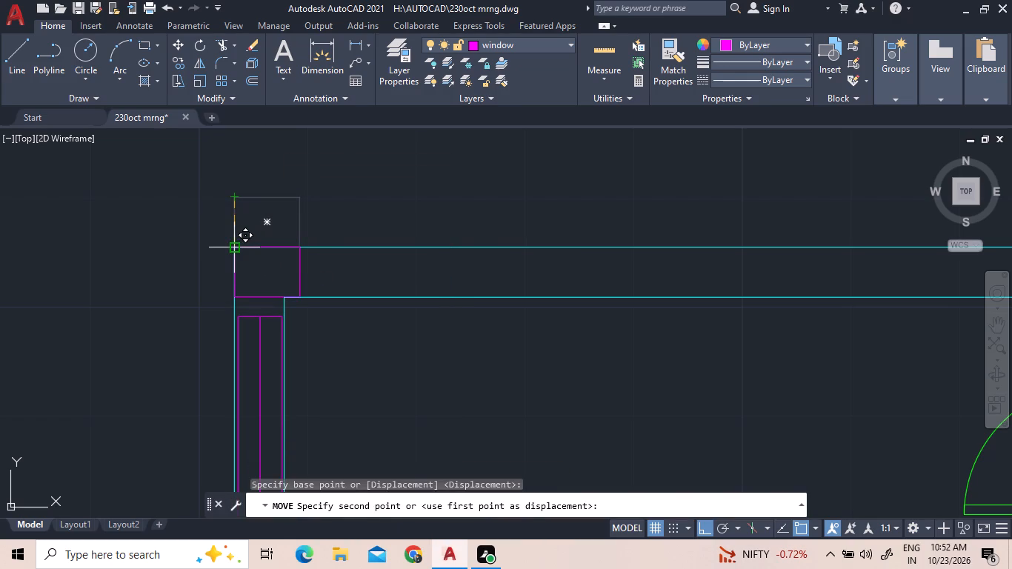
{"action": "left_click", "coordinate": [236, 250]}
Copy the corner rectangle about 3.8 east along the north wall, to its junction with the partition wall above the door.
{"action": "left_click", "coordinate": [338, 265]}
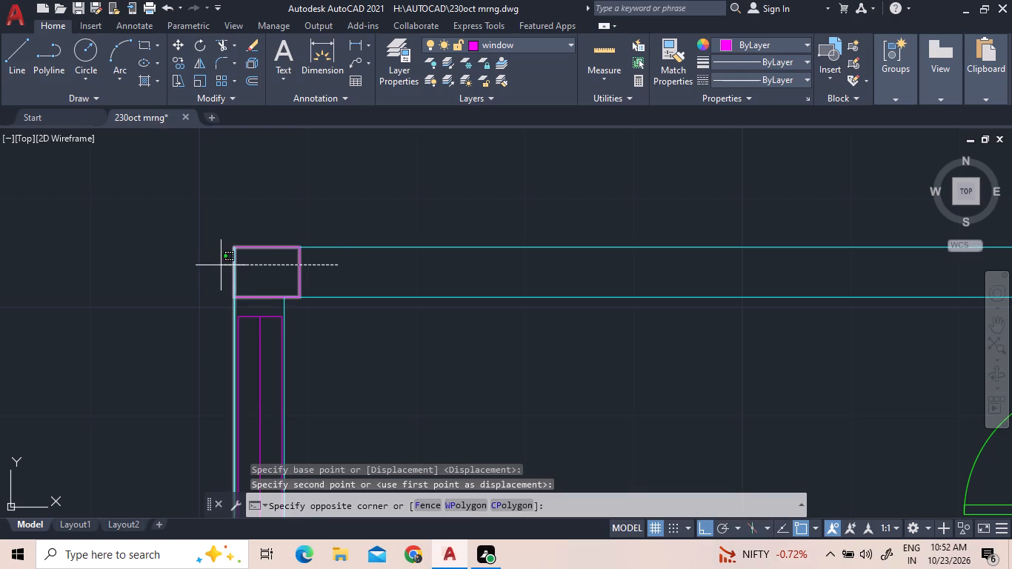
{"action": "left_click", "coordinate": [243, 270]}
{"action": "right_click", "coordinate": [247, 270]}
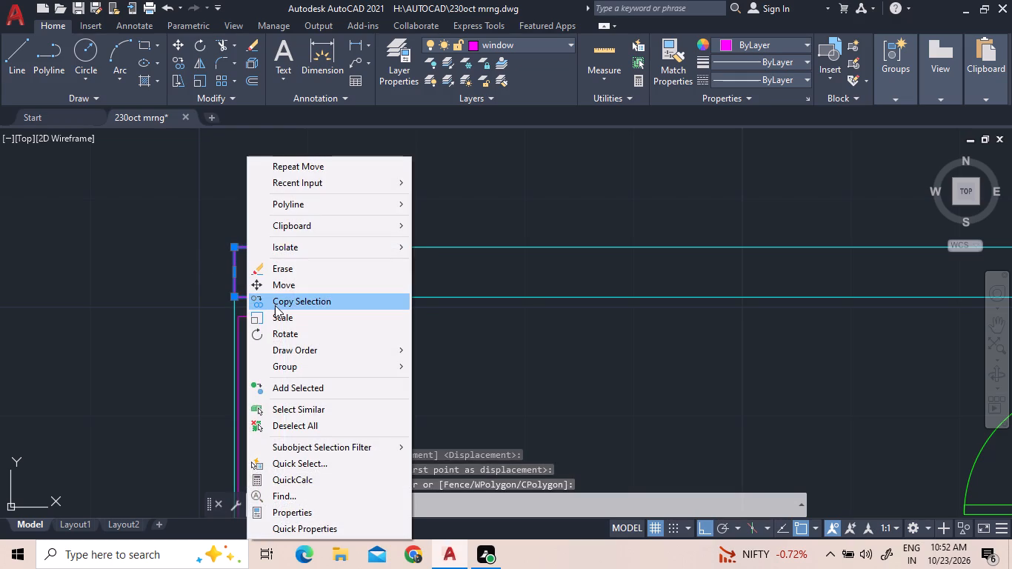
{"action": "left_click", "coordinate": [275, 305]}
{"action": "left_click", "coordinate": [262, 273]}
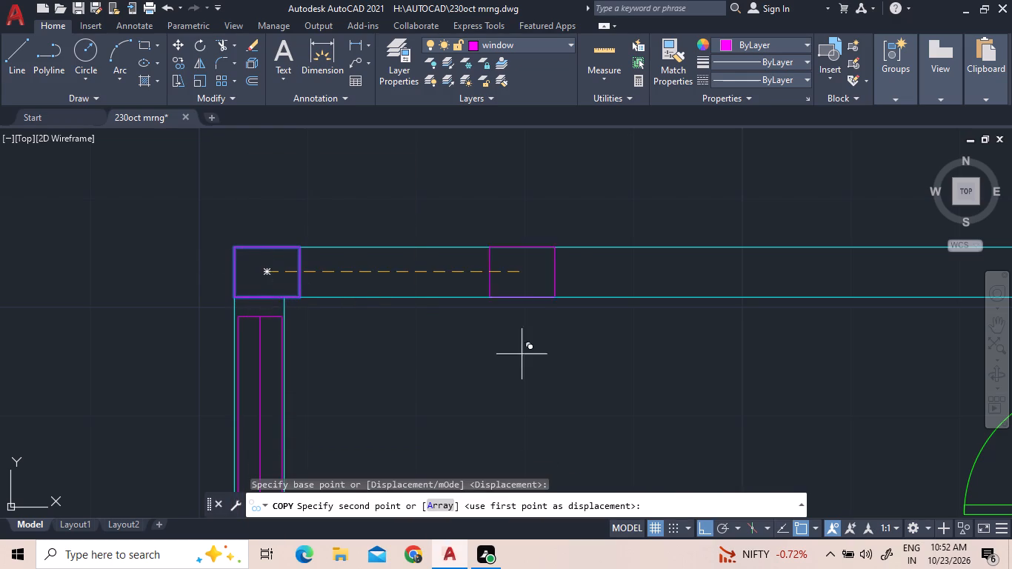
{"action": "scroll", "coordinate": [576, 387], "scroll_direction": "down", "scroll_amount": 4}
{"action": "scroll", "coordinate": [675, 398], "scroll_direction": "up", "scroll_amount": 5}
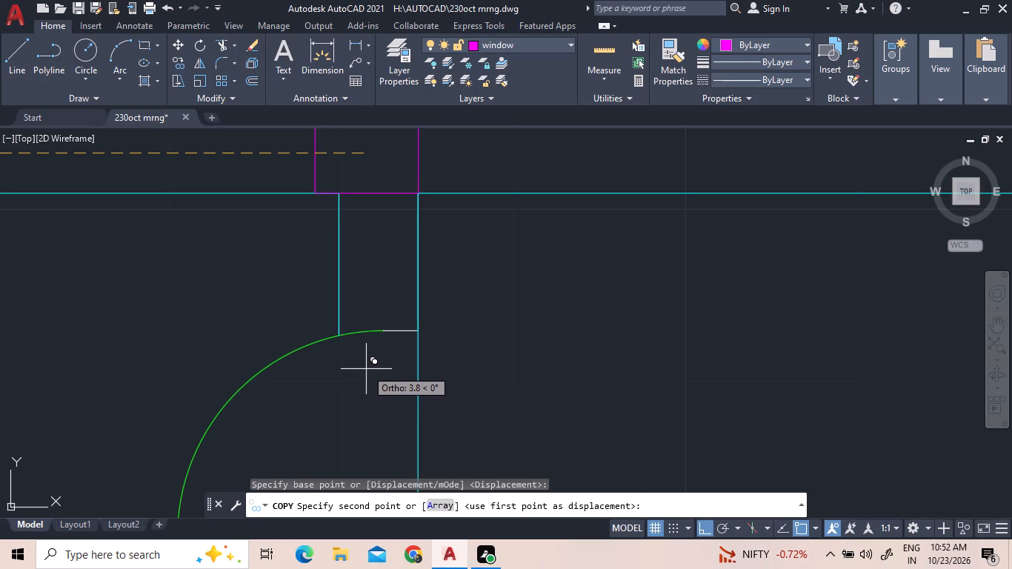
{"action": "left_click", "coordinate": [366, 369]}
Place another copy of the rectangle at the building's northeast corner, about 8.6 east of the original.
{"action": "scroll", "coordinate": [538, 422], "scroll_direction": "down", "scroll_amount": 4}
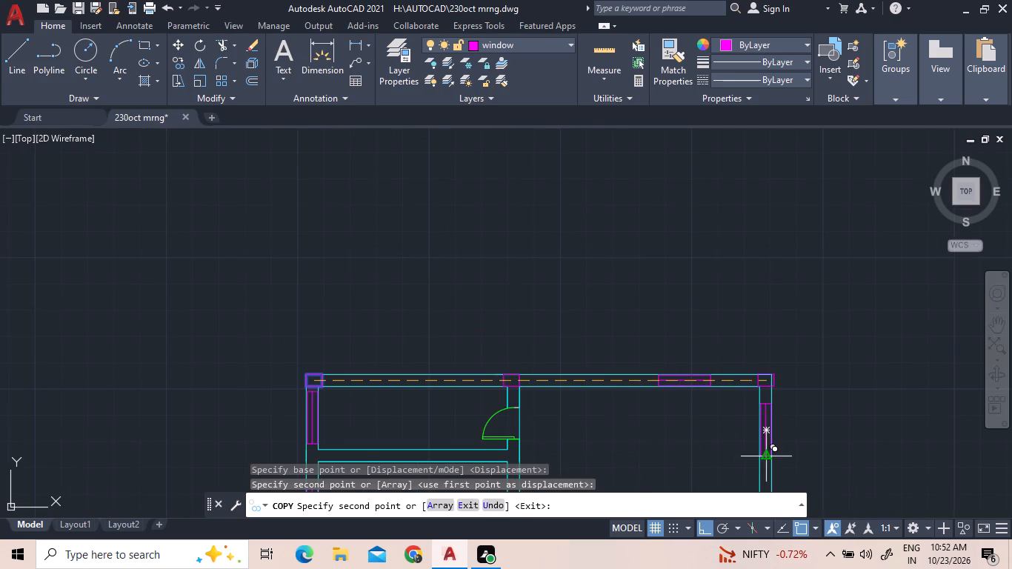
{"action": "scroll", "coordinate": [768, 460], "scroll_direction": "up", "scroll_amount": 4}
{"action": "scroll", "coordinate": [712, 470], "scroll_direction": "down", "scroll_amount": 2}
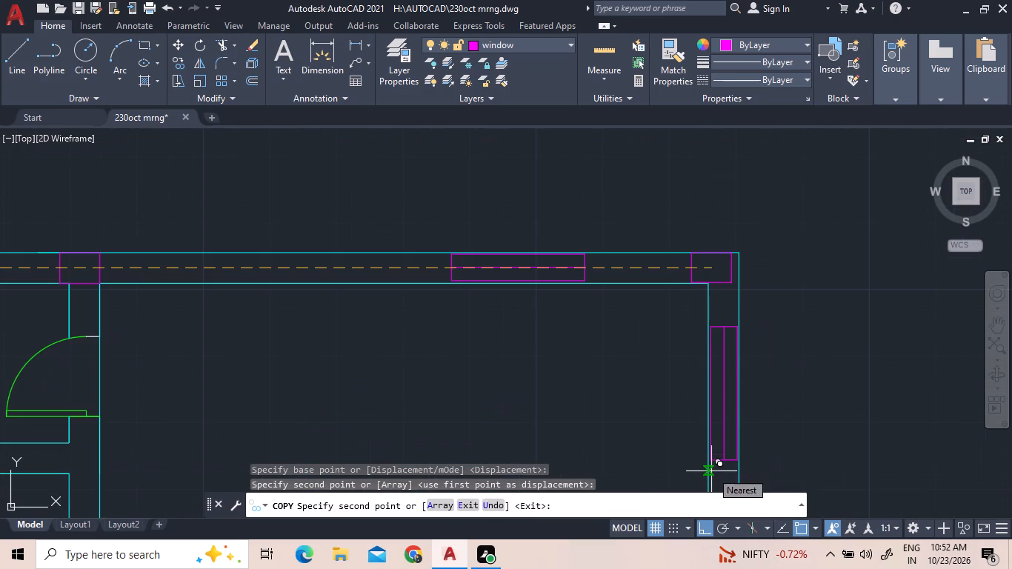
{"action": "scroll", "coordinate": [719, 471], "scroll_direction": "up", "scroll_amount": 1}
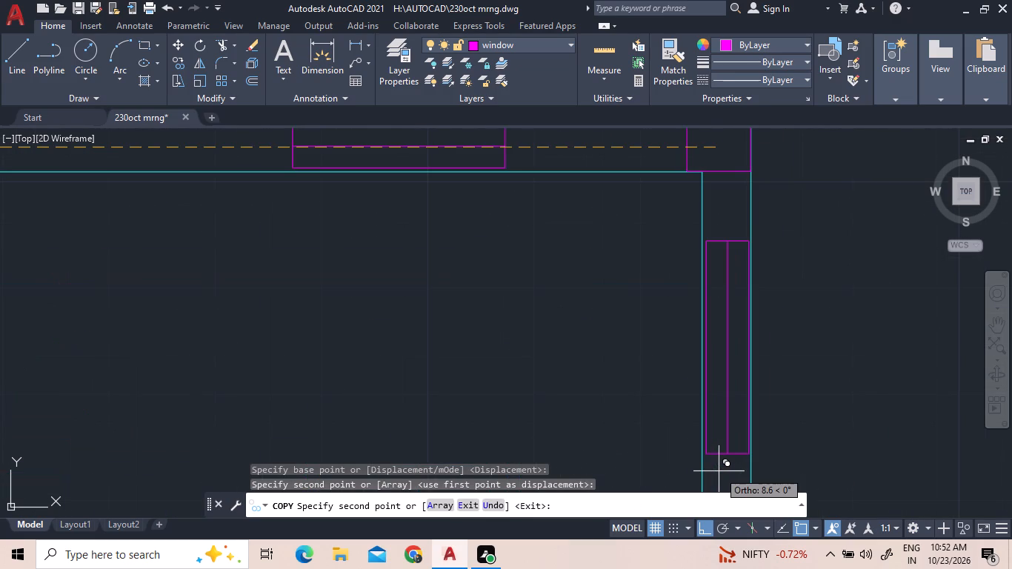
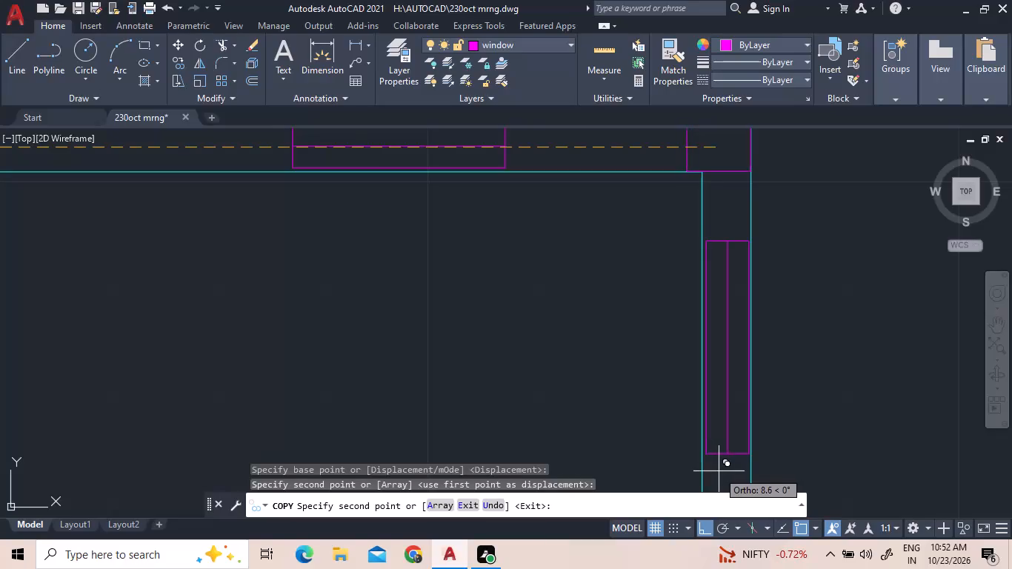
Place a copy of the rectangle at the building's northeast corner, about 8.6 east of the original.
{"action": "left_click", "coordinate": [719, 470]}
Place a copy of the rectangle about 4.0 south of the original, where the west wall meets the staircase's north wall.
{"action": "scroll", "coordinate": [719, 470], "scroll_direction": "down", "scroll_amount": 9}
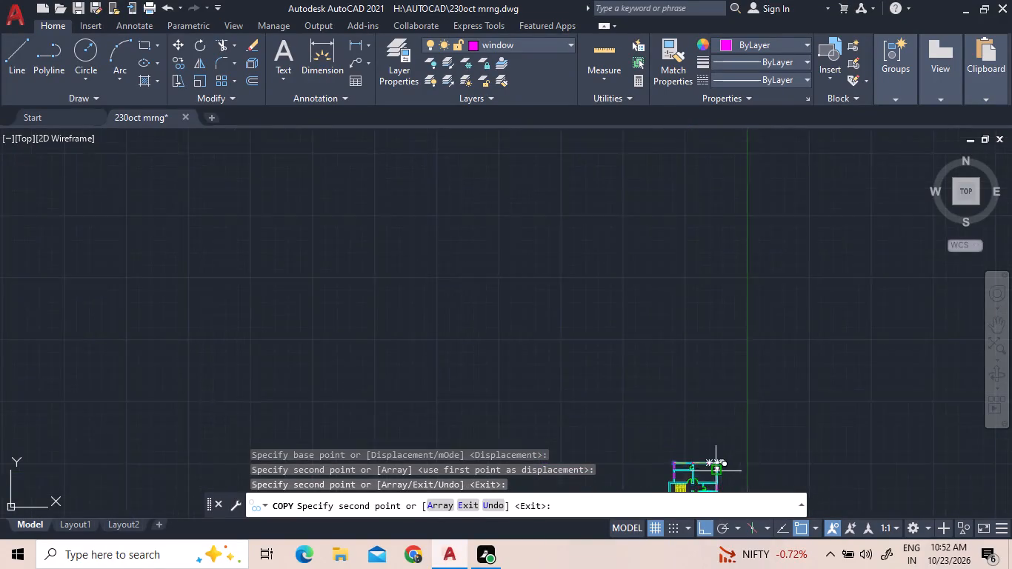
{"action": "scroll", "coordinate": [586, 378], "scroll_direction": "down", "scroll_amount": 4}
{"action": "scroll", "coordinate": [597, 409], "scroll_direction": "up", "scroll_amount": 5}
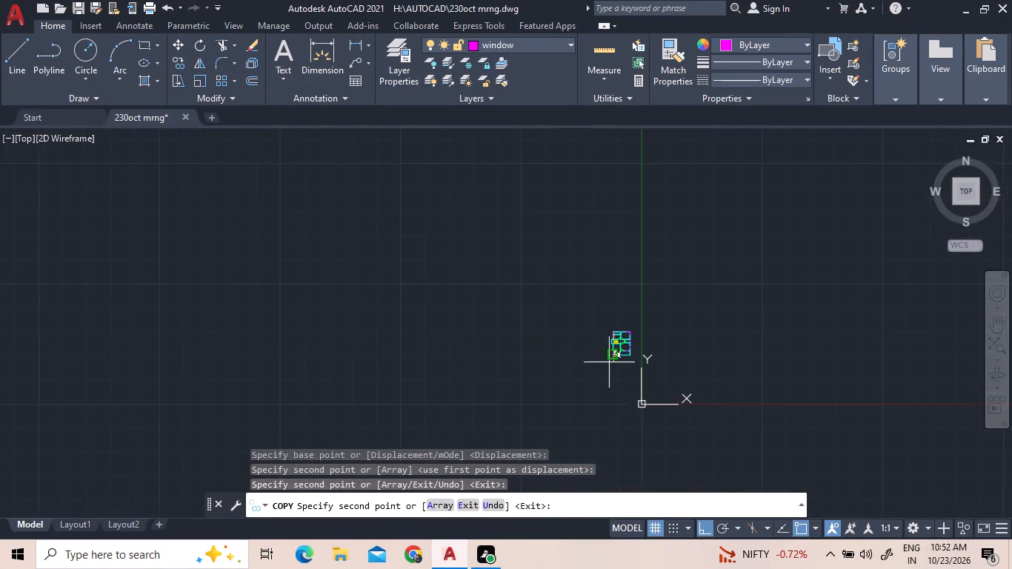
{"action": "scroll", "coordinate": [609, 362], "scroll_direction": "up", "scroll_amount": 3}
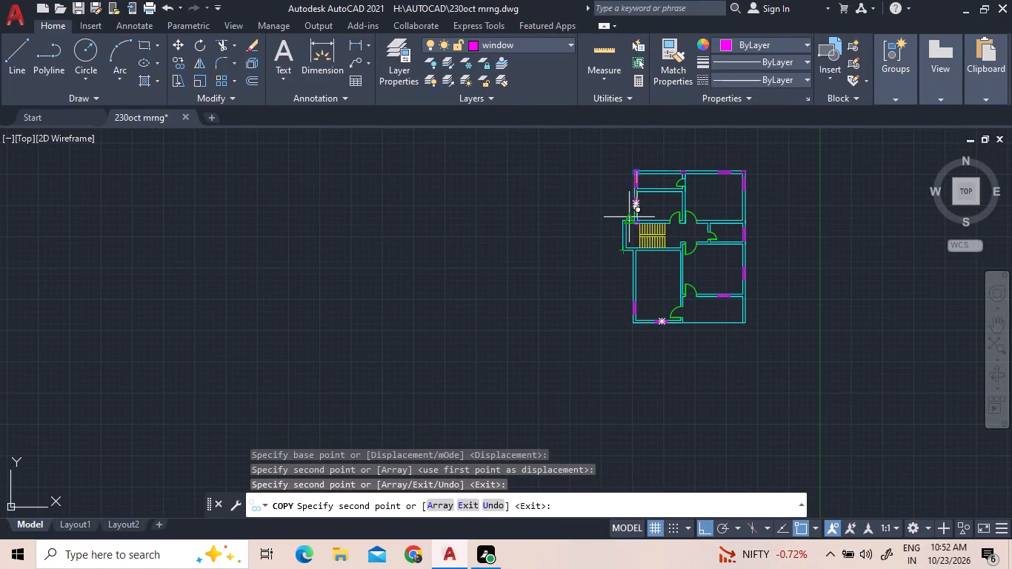
{"action": "scroll", "coordinate": [629, 213], "scroll_direction": "up", "scroll_amount": 6}
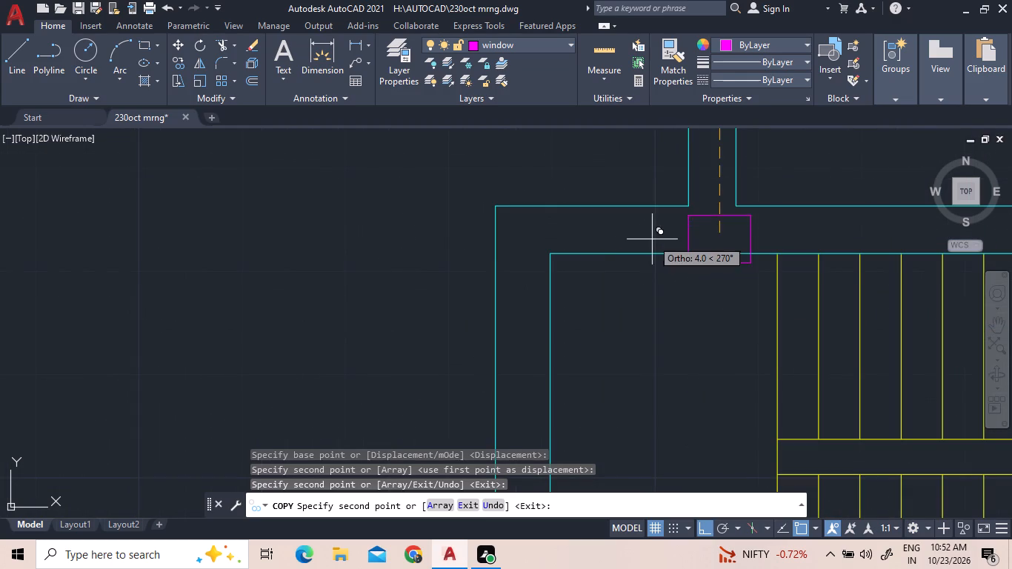
{"action": "scroll", "coordinate": [651, 230], "scroll_direction": "up", "scroll_amount": 1}
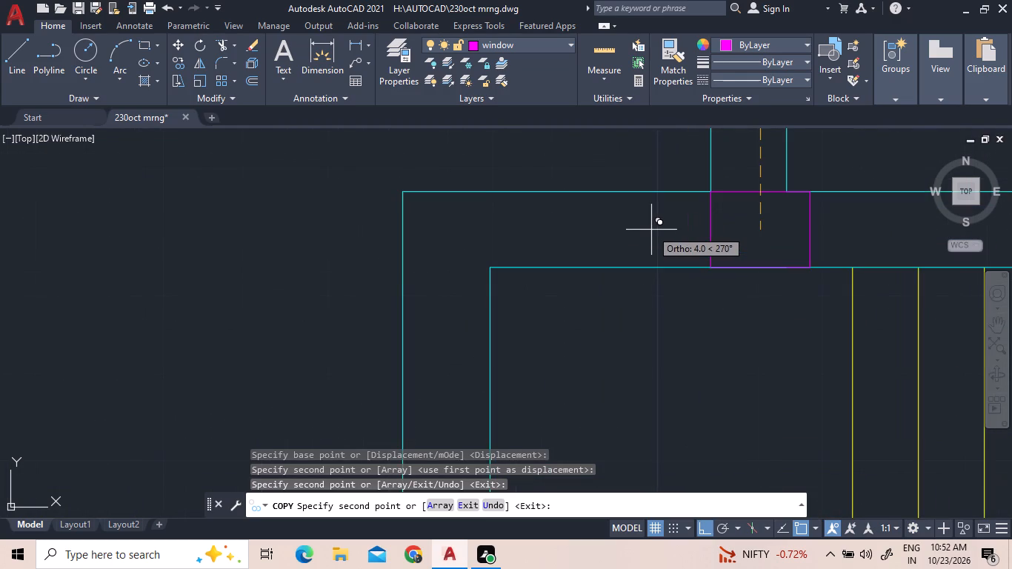
{"action": "left_click", "coordinate": [651, 230]}
With Ortho off, place a copy where the staircase's south wall meets the southwest room's west wall, flush with that wall's outer face.
{"action": "scroll", "coordinate": [651, 230], "scroll_direction": "down", "scroll_amount": 4}
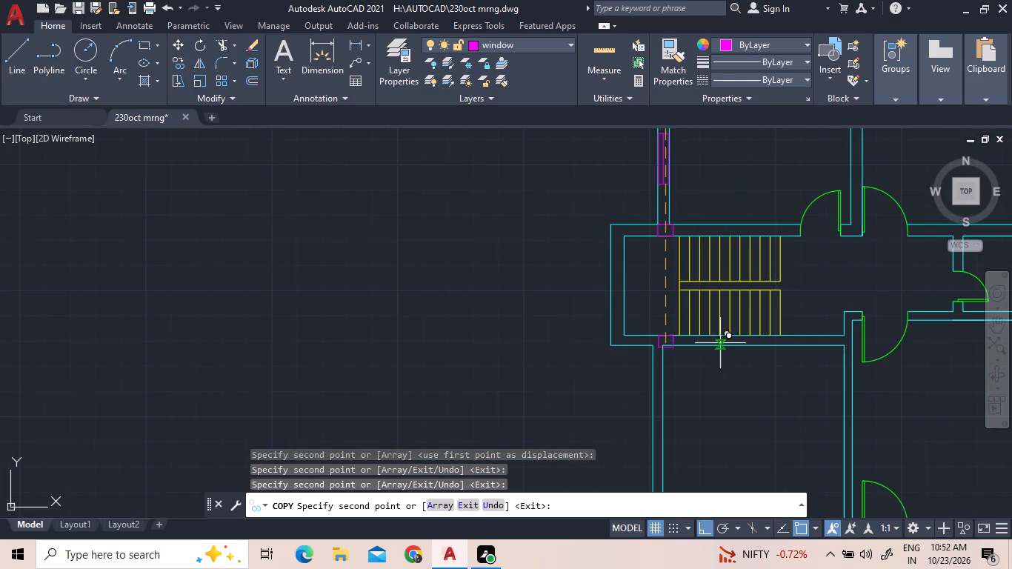
{"action": "scroll", "coordinate": [719, 467], "scroll_direction": "up", "scroll_amount": 1}
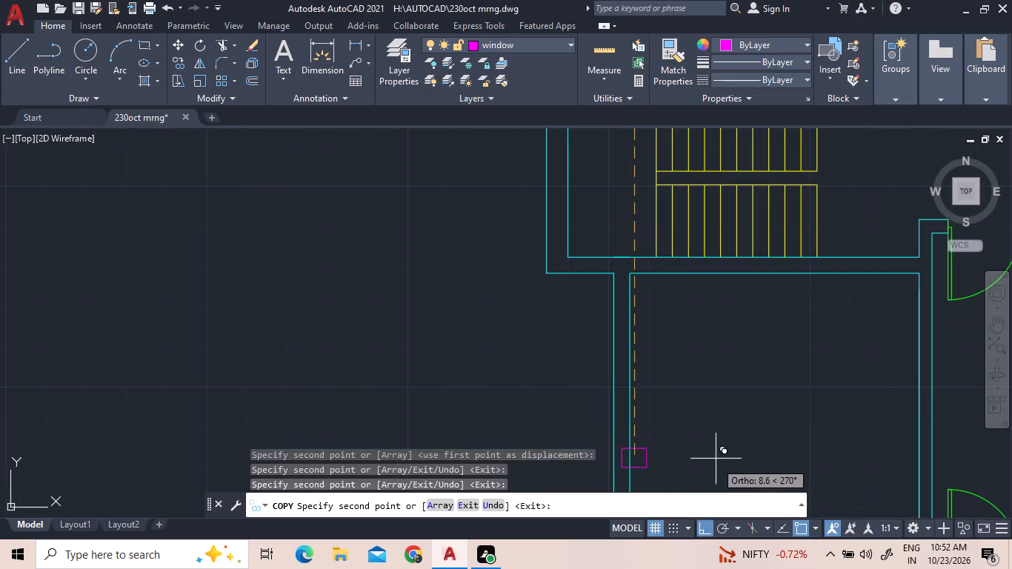
{"action": "scroll", "coordinate": [657, 269], "scroll_direction": "up", "scroll_amount": 4}
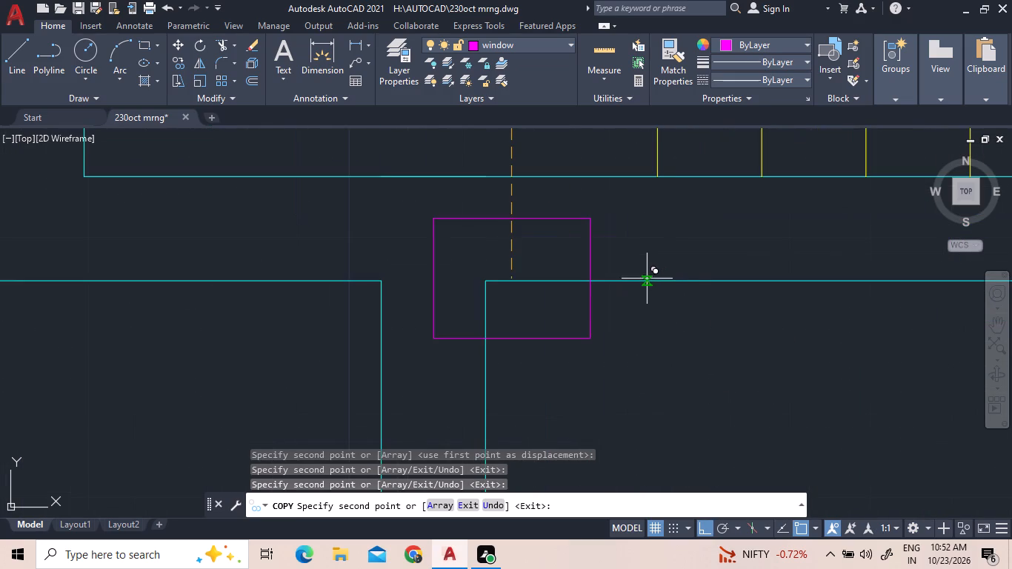
{"action": "key", "text": "F8"}
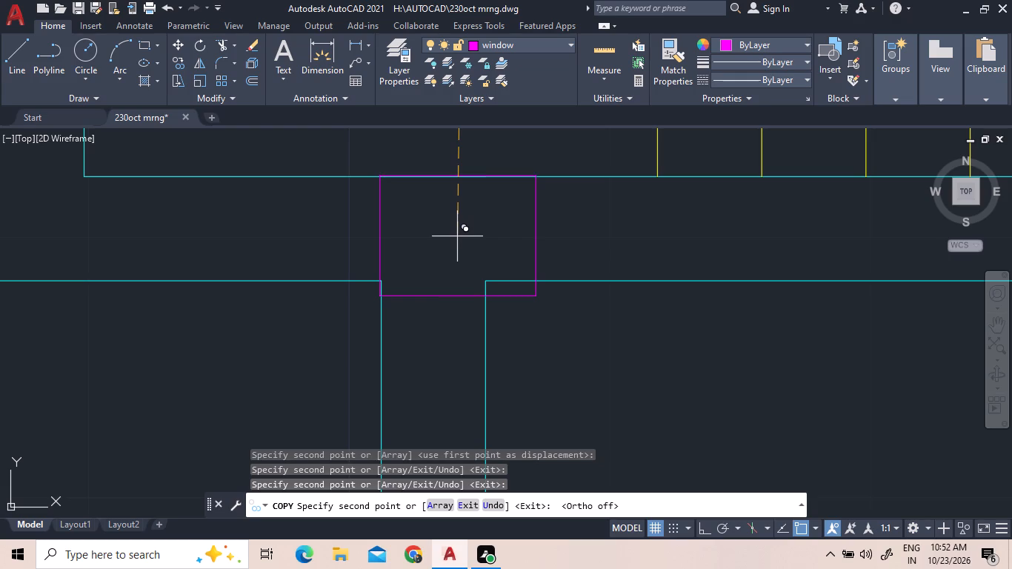
{"action": "left_click", "coordinate": [459, 237]}
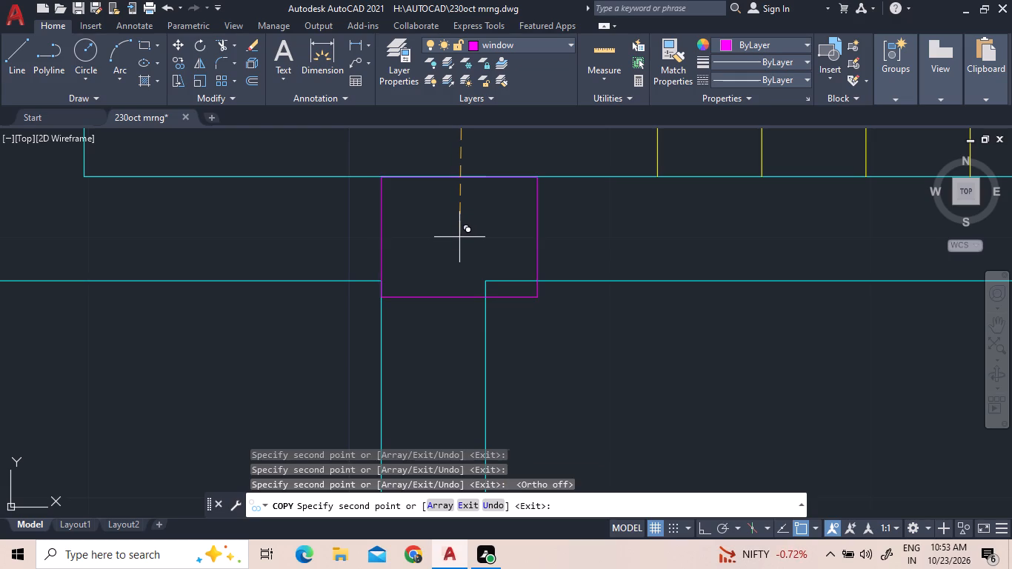
With Ortho on, place copies on the southwest room's west wall, about 8.5 south of the original, and at the room's southwest corner.
{"action": "scroll", "coordinate": [550, 233], "scroll_direction": "down", "scroll_amount": 3}
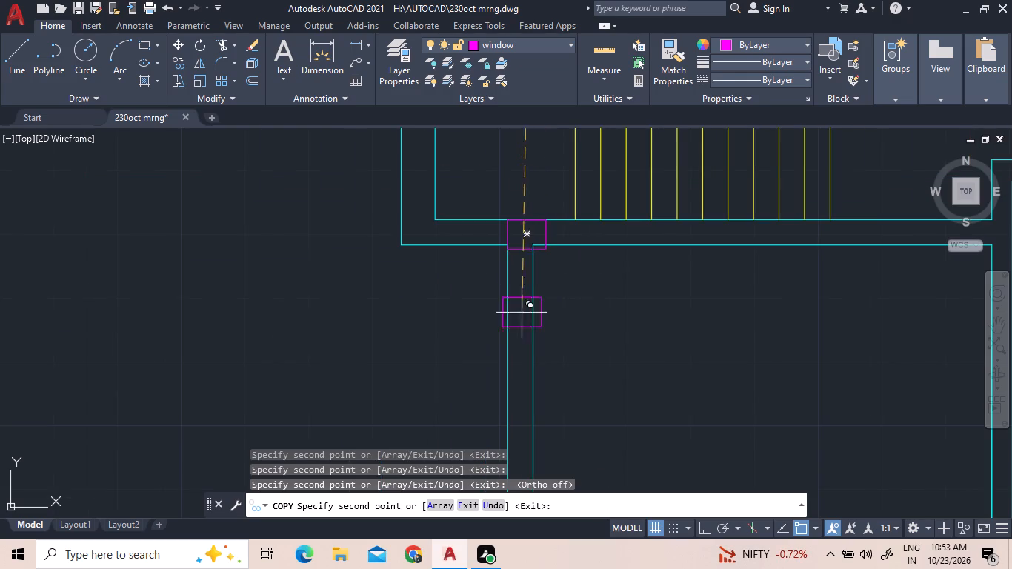
{"action": "scroll", "coordinate": [570, 302], "scroll_direction": "down", "scroll_amount": 5}
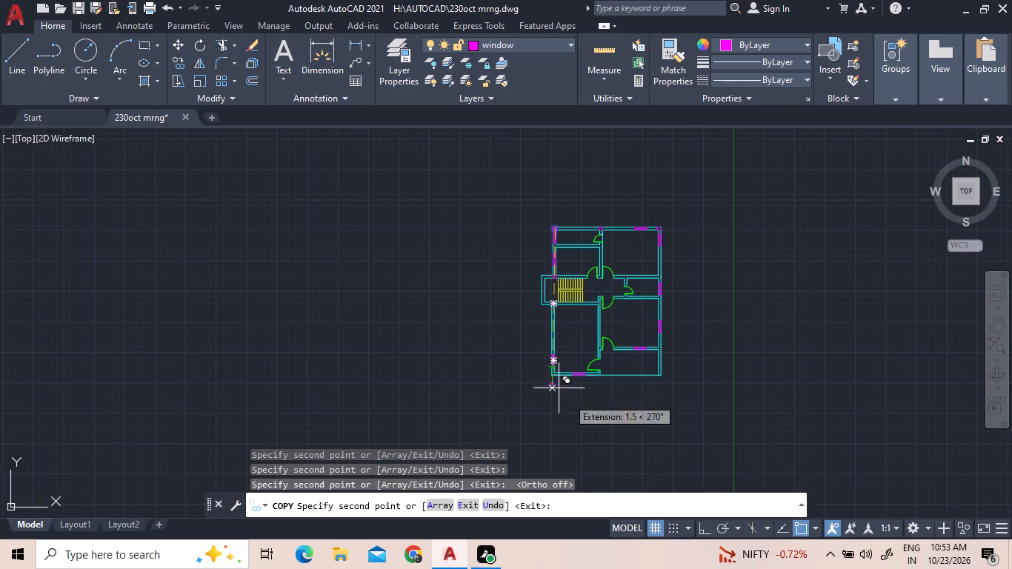
{"action": "scroll", "coordinate": [569, 398], "scroll_direction": "up", "scroll_amount": 3}
{"action": "key", "text": "F8"}
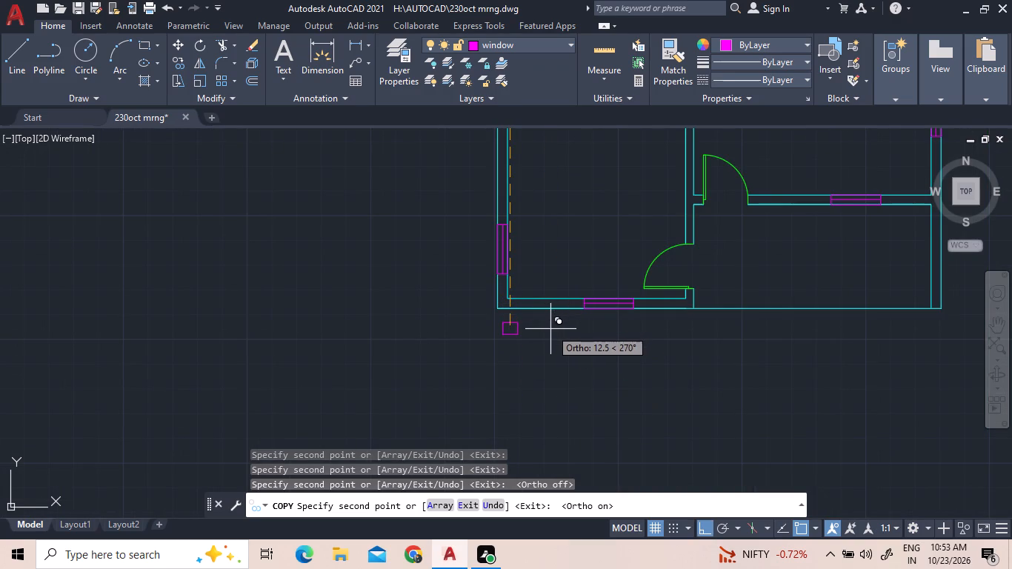
{"action": "scroll", "coordinate": [536, 353], "scroll_direction": "down", "scroll_amount": 2}
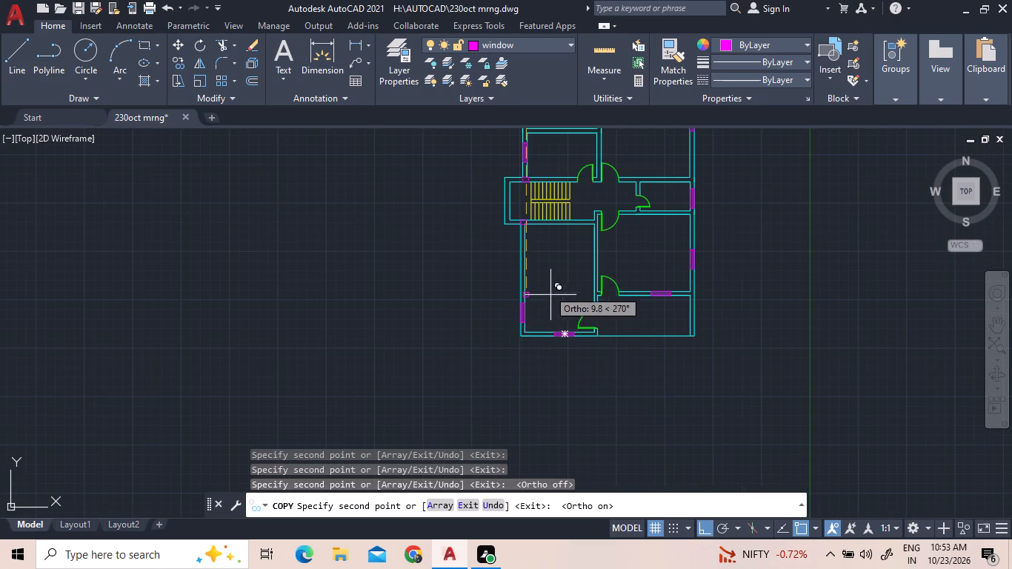
{"action": "scroll", "coordinate": [541, 271], "scroll_direction": "up", "scroll_amount": 3}
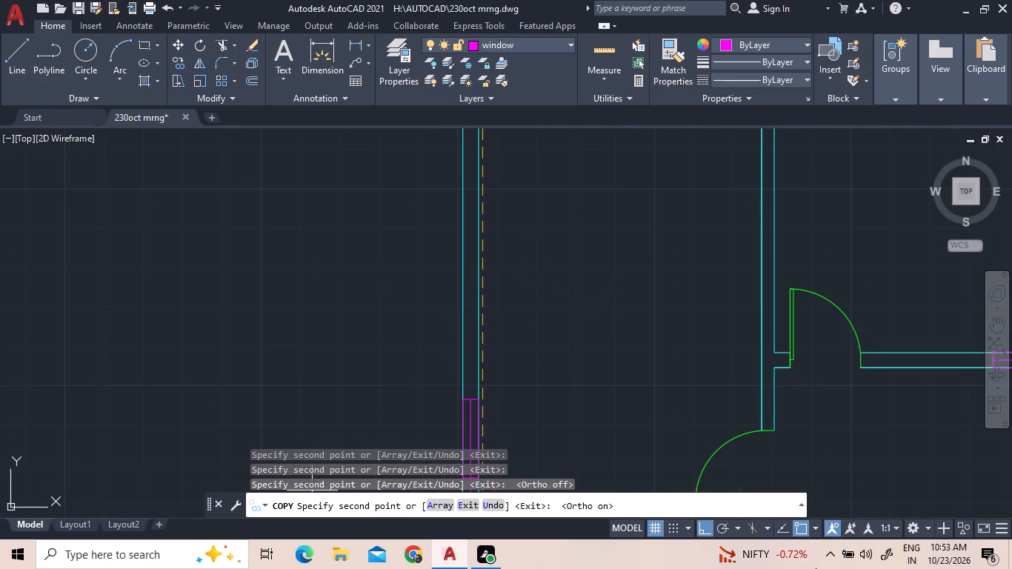
{"action": "left_click", "coordinate": [501, 256]}
{"action": "scroll", "coordinate": [505, 249], "scroll_direction": "down", "scroll_amount": 3}
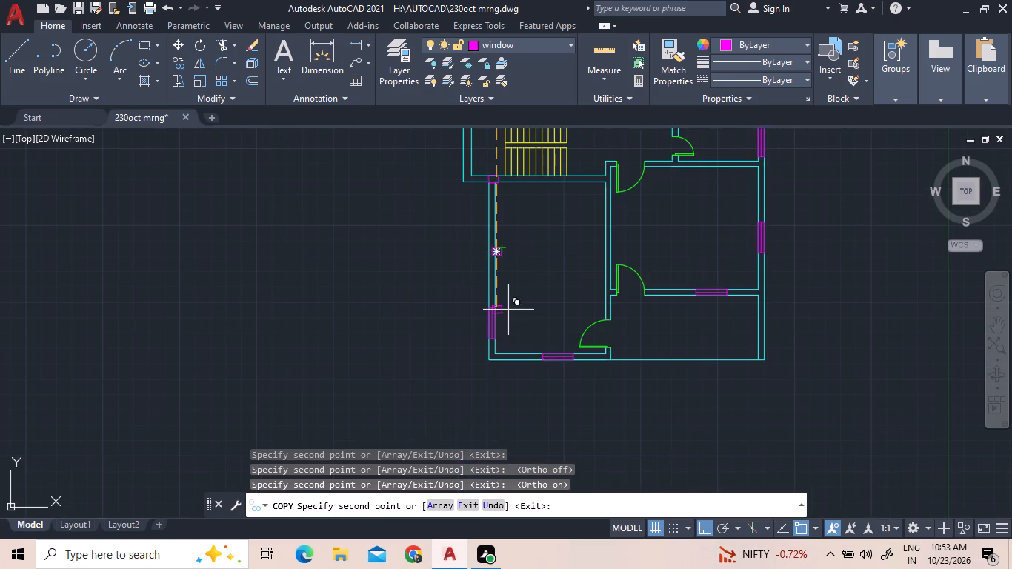
{"action": "scroll", "coordinate": [533, 366], "scroll_direction": "up", "scroll_amount": 3}
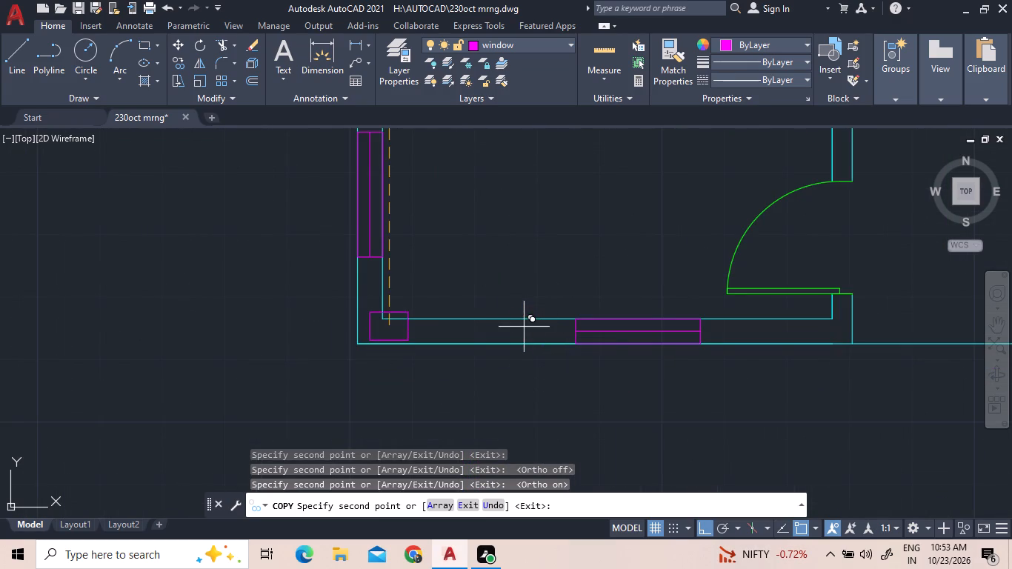
{"action": "left_click", "coordinate": [530, 330]}
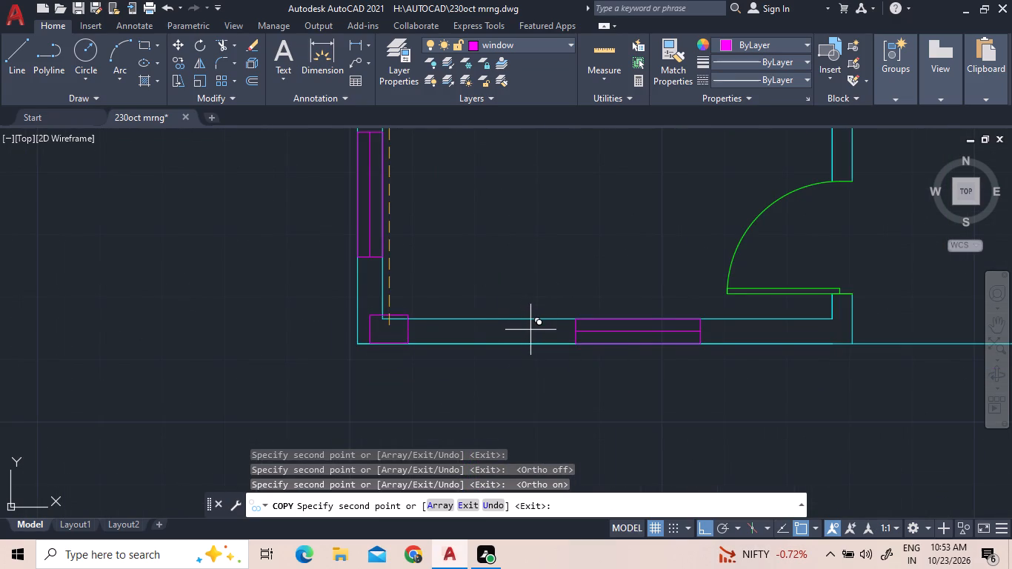
Place a copy on the east wall at the inner northeast corner of the small room, just north of its window.
{"action": "scroll", "coordinate": [567, 325], "scroll_direction": "down", "scroll_amount": 6}
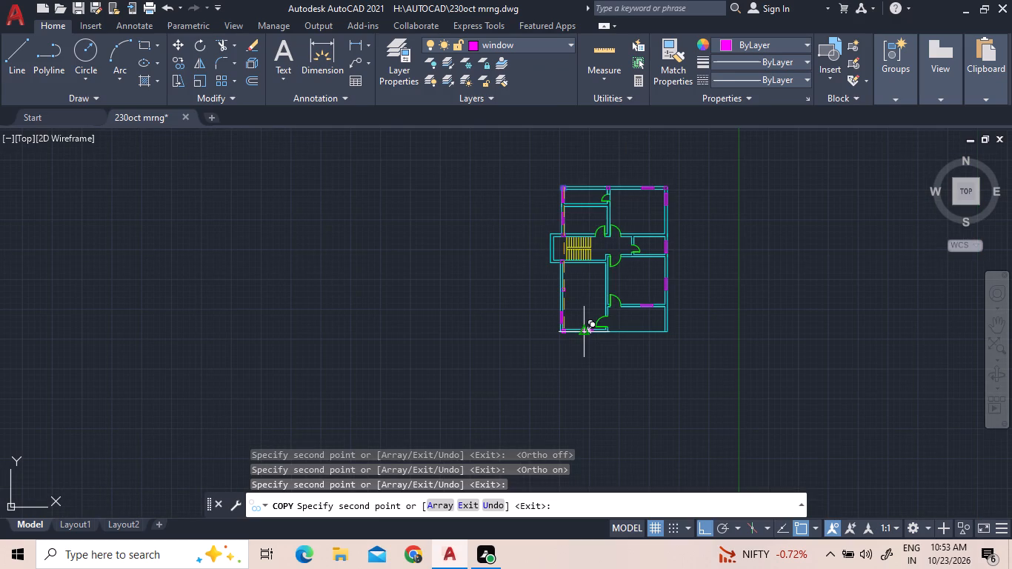
{"action": "scroll", "coordinate": [771, 207], "scroll_direction": "down", "scroll_amount": 1}
{"action": "scroll", "coordinate": [696, 239], "scroll_direction": "up", "scroll_amount": 4}
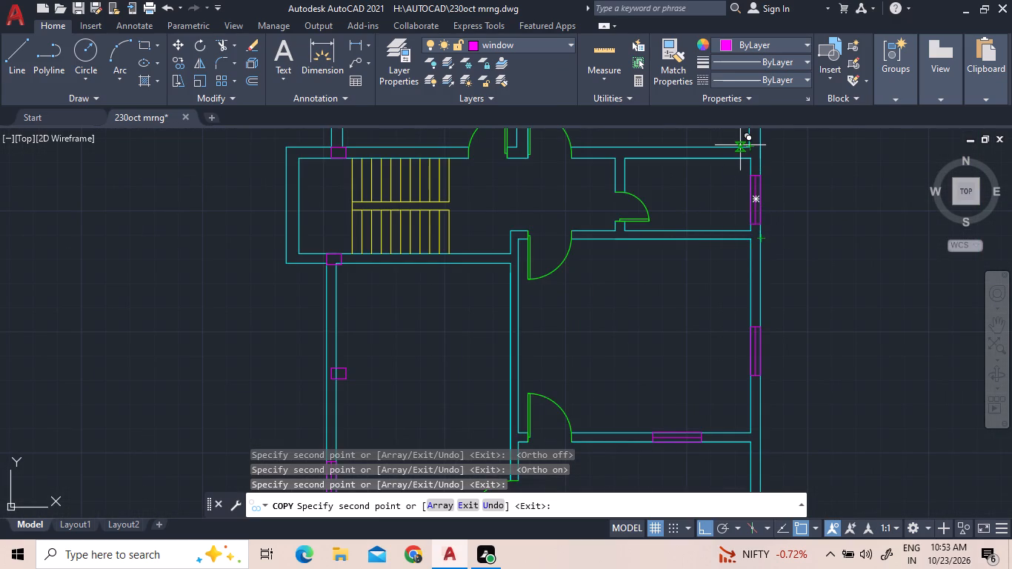
{"action": "scroll", "coordinate": [756, 152], "scroll_direction": "up", "scroll_amount": 3}
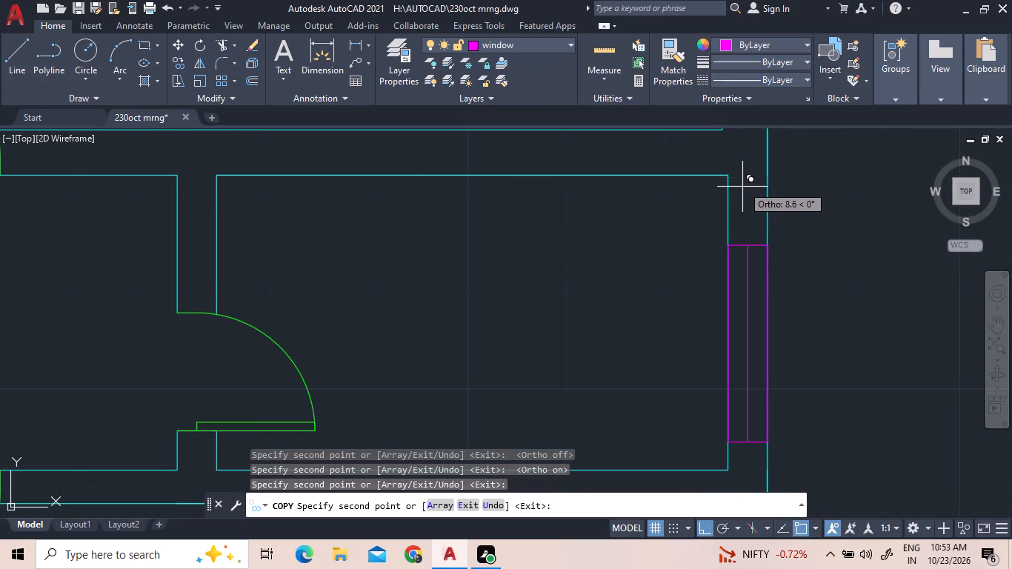
{"action": "scroll", "coordinate": [742, 189], "scroll_direction": "down", "scroll_amount": 2}
{"action": "left_click", "coordinate": [740, 185]}
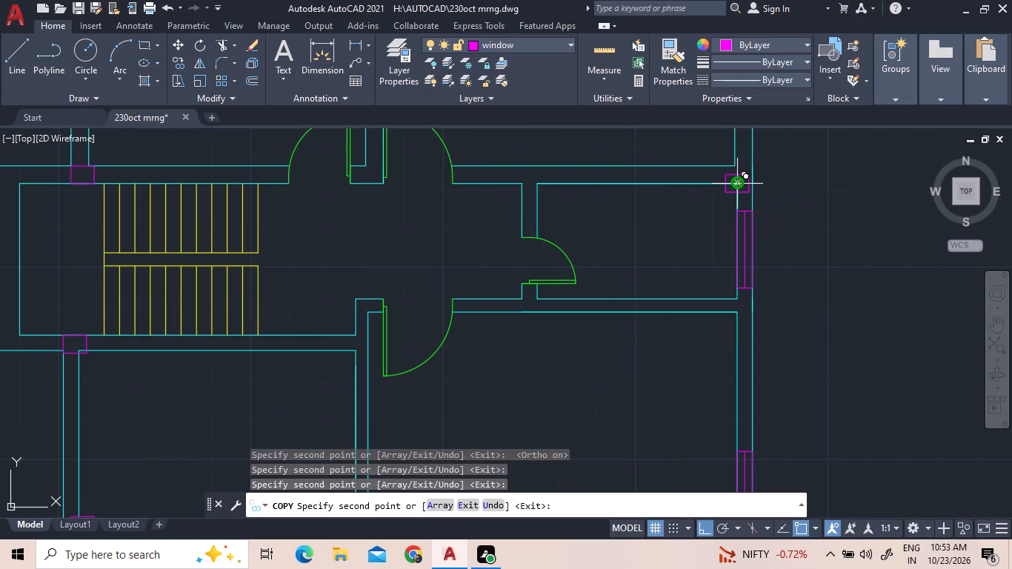
Place a copy where the southernmost partition wall with the window meets the east wall, snapped to the inner wall corner.
{"action": "scroll", "coordinate": [766, 190], "scroll_direction": "down", "scroll_amount": 2}
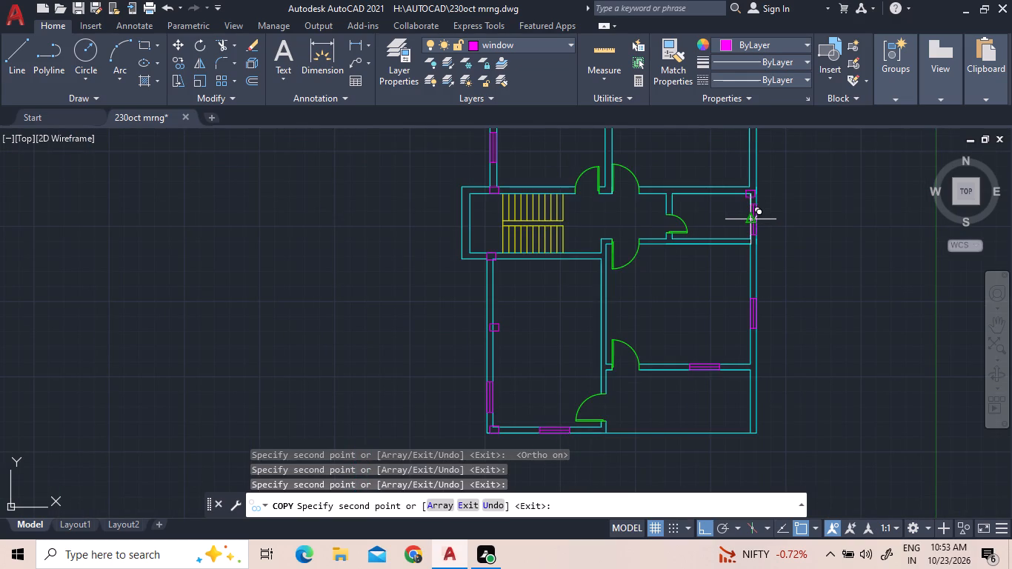
{"action": "scroll", "coordinate": [753, 220], "scroll_direction": "down", "scroll_amount": 1}
{"action": "scroll", "coordinate": [790, 308], "scroll_direction": "up", "scroll_amount": 1}
{"action": "scroll", "coordinate": [728, 318], "scroll_direction": "up", "scroll_amount": 4}
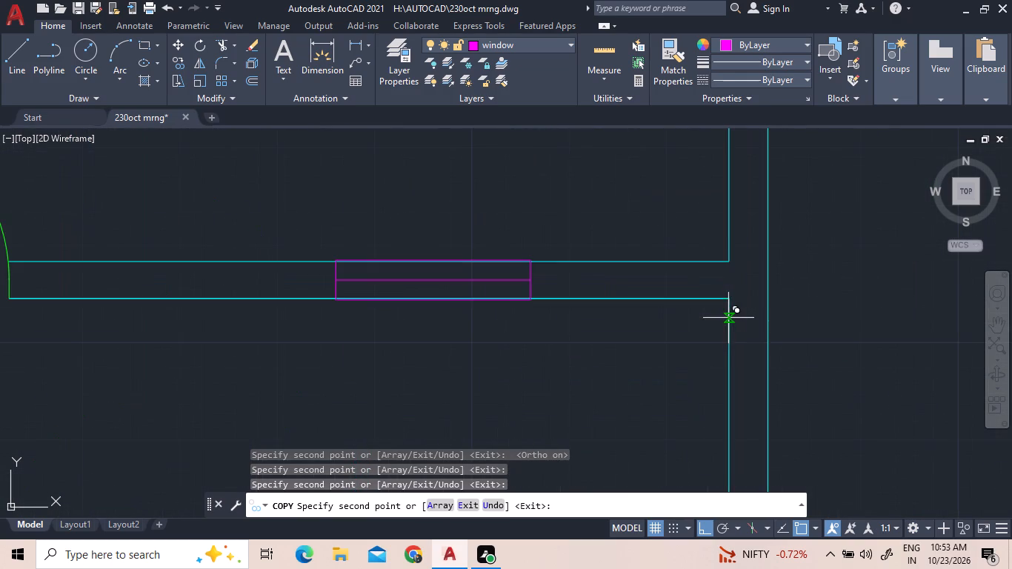
{"action": "left_click", "coordinate": [728, 299]}
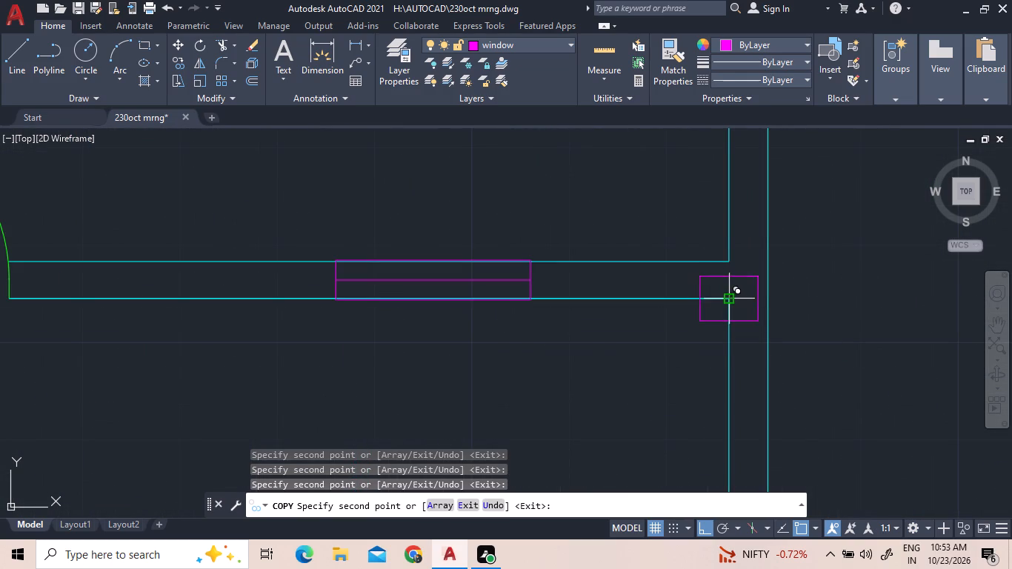
Place copies at the south end of the central wall beside the door and at its junction with the southern partition wall.
{"action": "scroll", "coordinate": [627, 230], "scroll_direction": "down", "scroll_amount": 2}
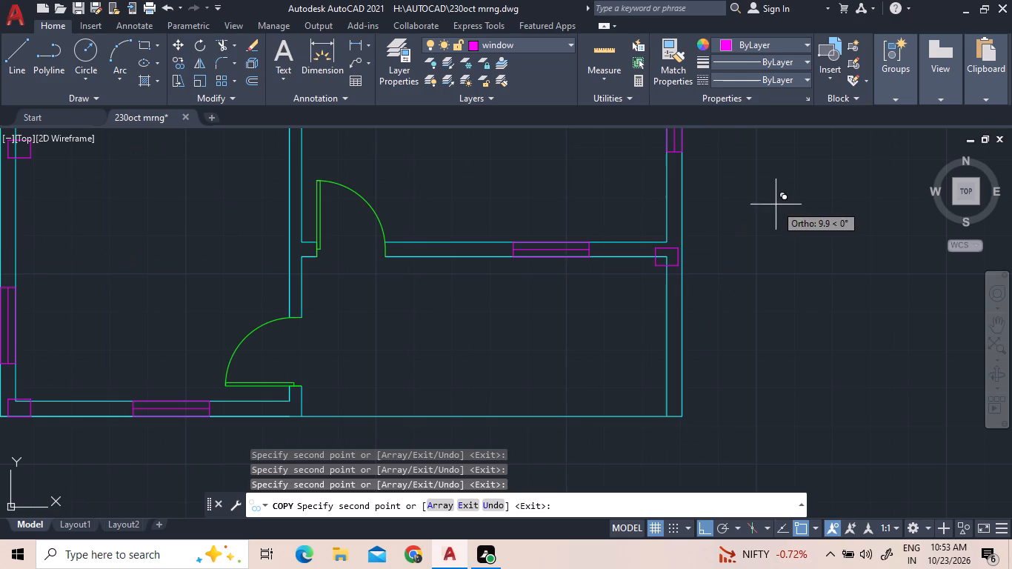
{"action": "left_click", "coordinate": [296, 414]}
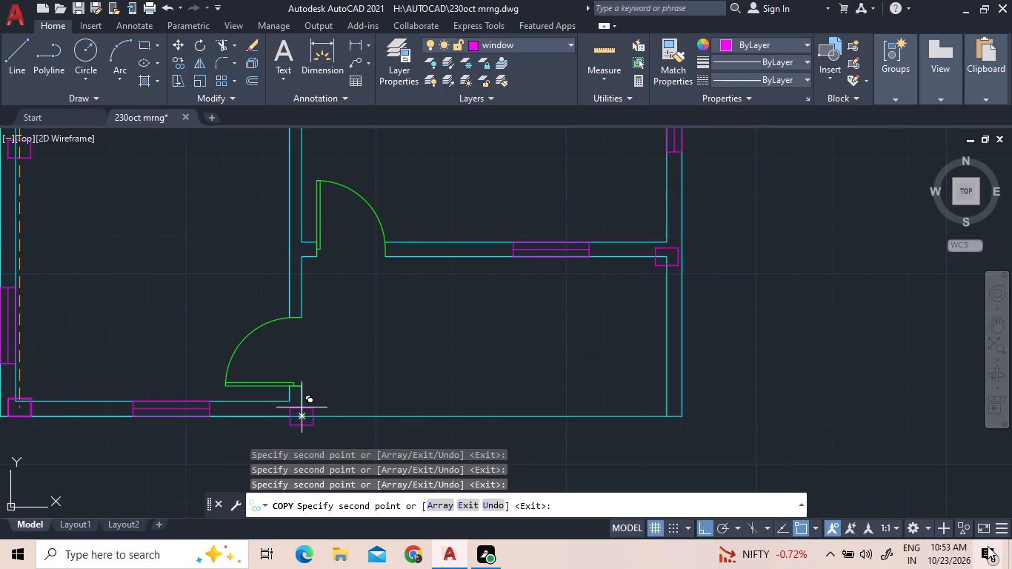
{"action": "left_click", "coordinate": [301, 257]}
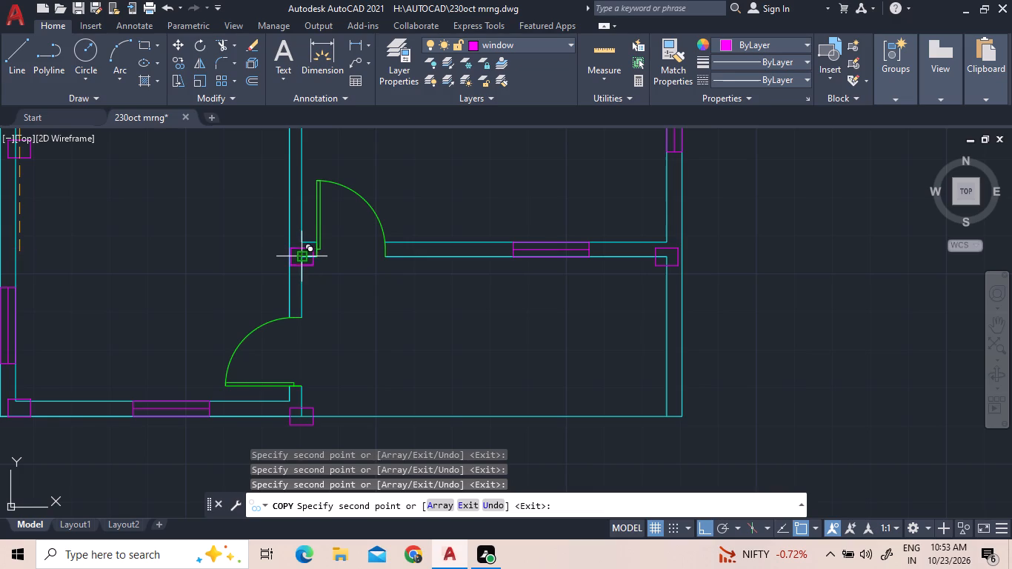
Place a final copy at the wall junction between the two doors northeast of the staircase, and end the copying.
{"action": "scroll", "coordinate": [362, 306], "scroll_direction": "down", "scroll_amount": 3}
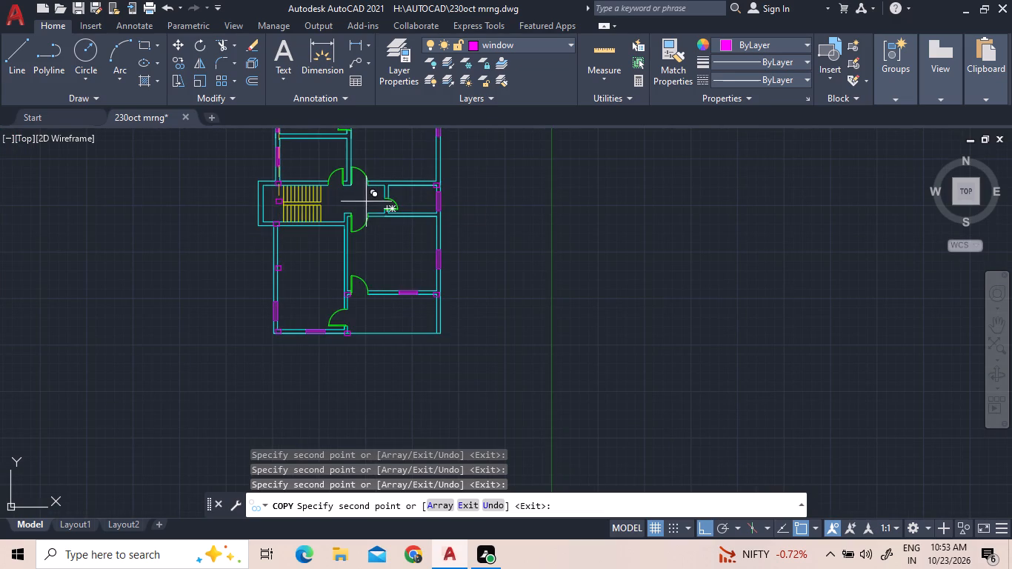
{"action": "scroll", "coordinate": [353, 178], "scroll_direction": "up", "scroll_amount": 3}
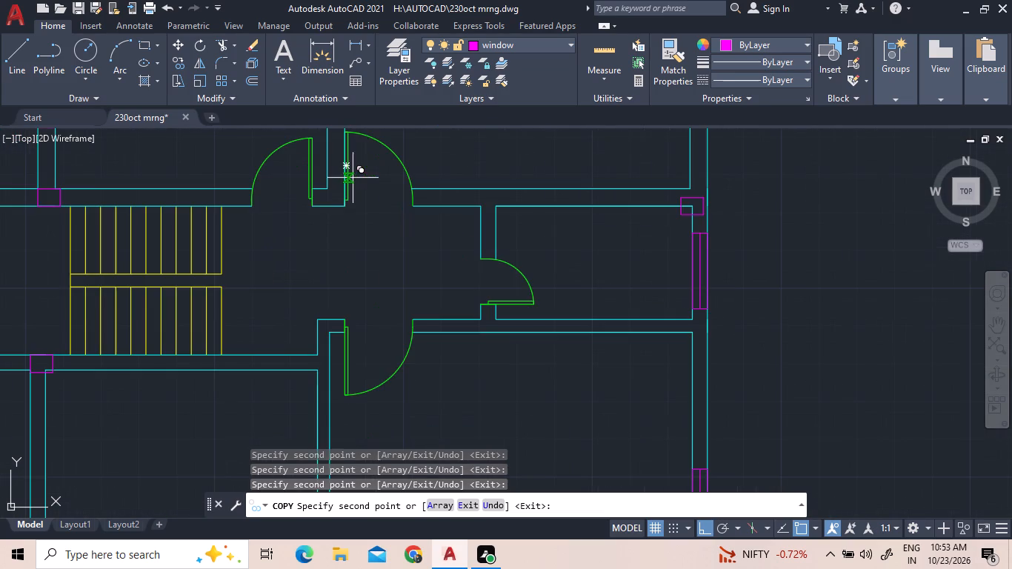
{"action": "left_click", "coordinate": [328, 188]}
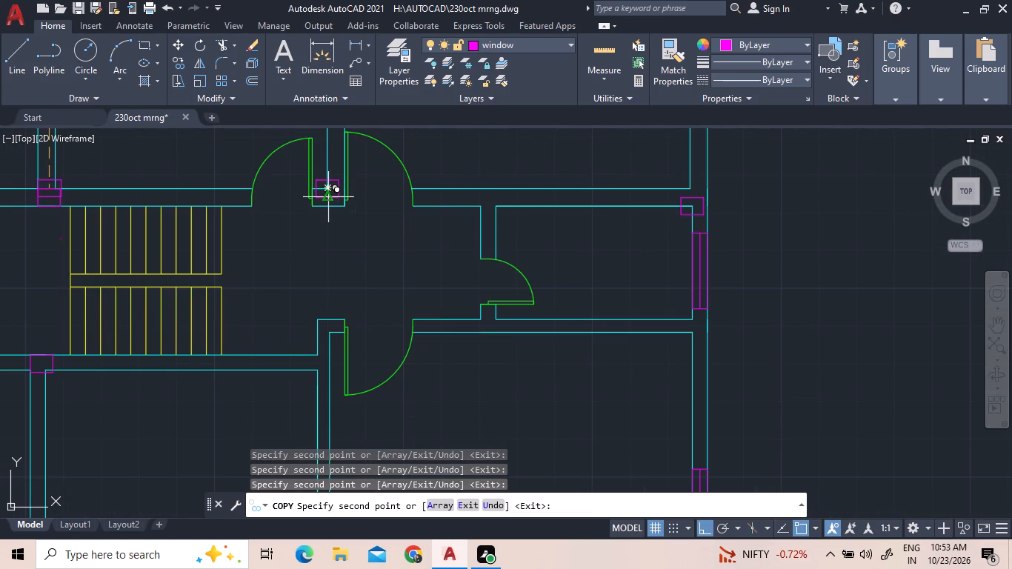
{"action": "key", "text": "Escape"}
Rotate the rectangle at the wall junction between the two doors northeast of the staircase by 270 degrees about its northeast corner.
{"action": "scroll", "coordinate": [386, 278], "scroll_direction": "down", "scroll_amount": 2}
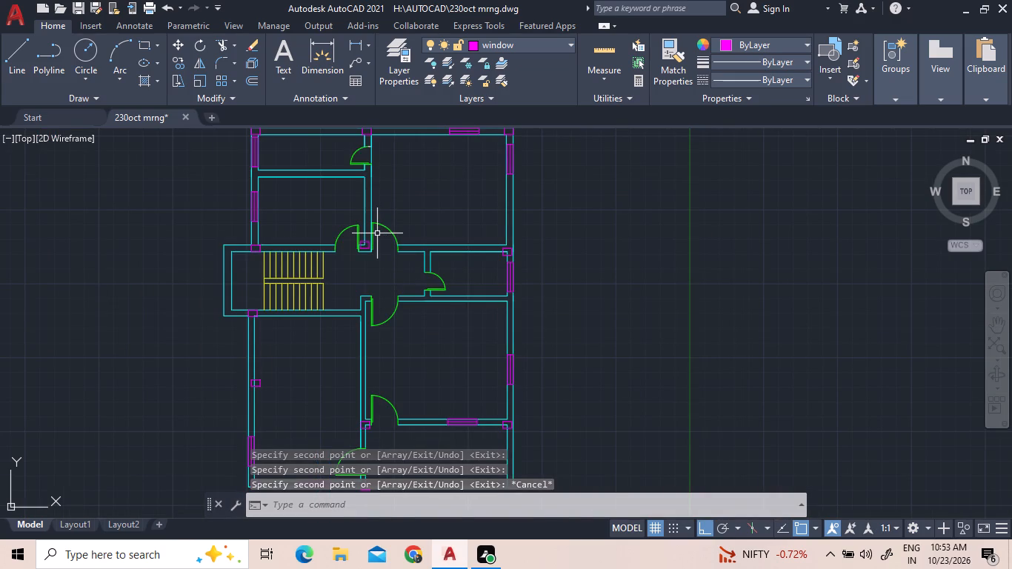
{"action": "scroll", "coordinate": [353, 242], "scroll_direction": "up", "scroll_amount": 3}
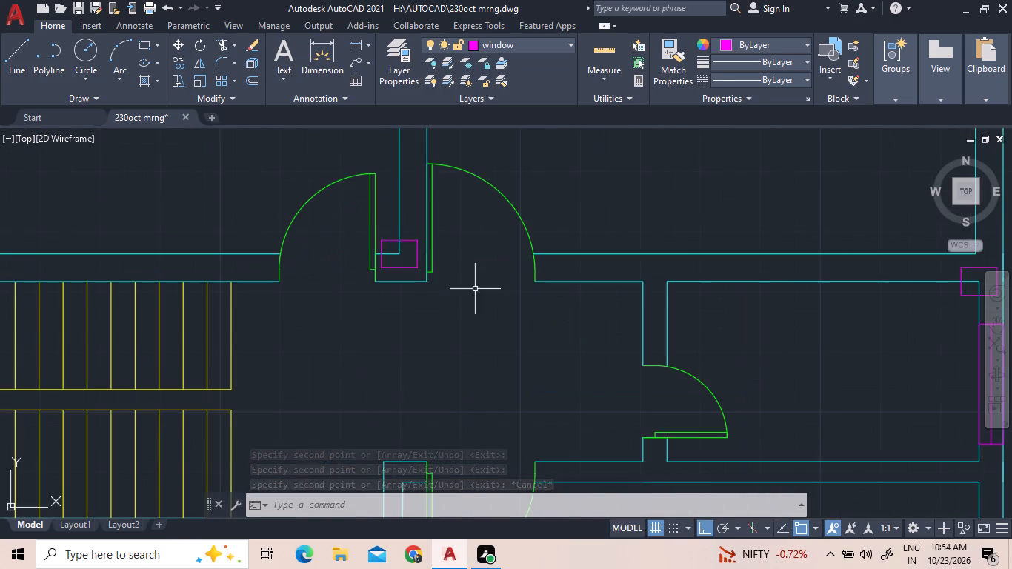
{"action": "left_click", "coordinate": [399, 266]}
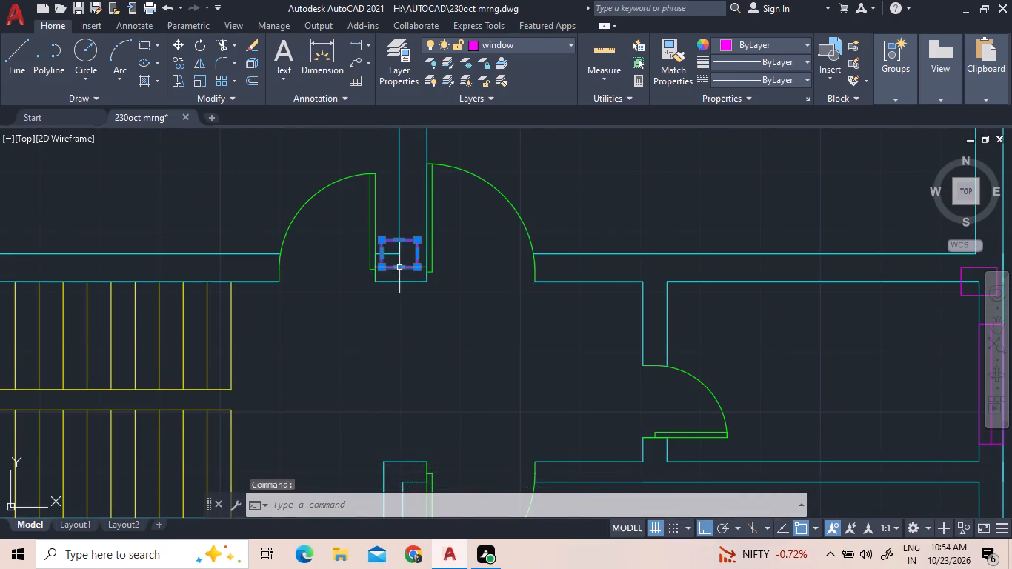
{"action": "right_click", "coordinate": [399, 266]}
{"action": "left_click", "coordinate": [427, 330]}
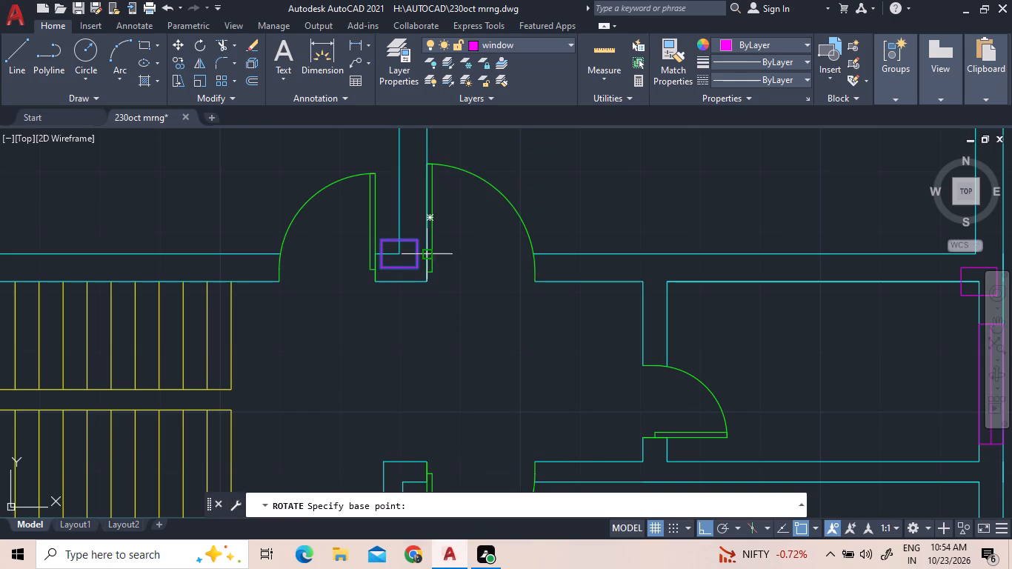
{"action": "left_click", "coordinate": [414, 239]}
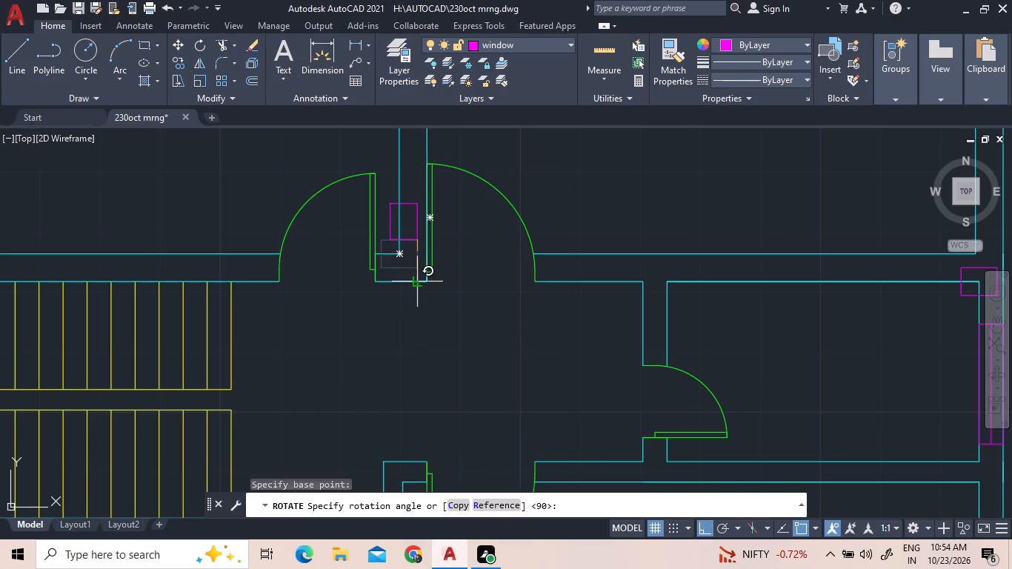
{"action": "left_click", "coordinate": [420, 277]}
Move the rotated rectangle by its southwest corner down onto the south face of the wall stub between the two doors.
{"action": "left_click", "coordinate": [419, 242]}
{"action": "left_click", "coordinate": [407, 227]}
{"action": "right_click", "coordinate": [407, 227]}
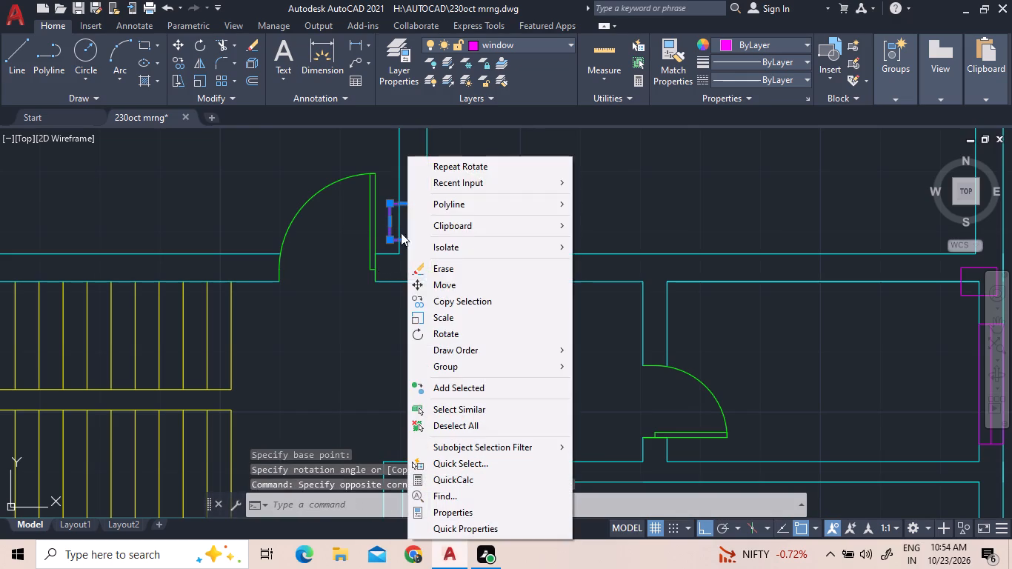
{"action": "left_click", "coordinate": [421, 290]}
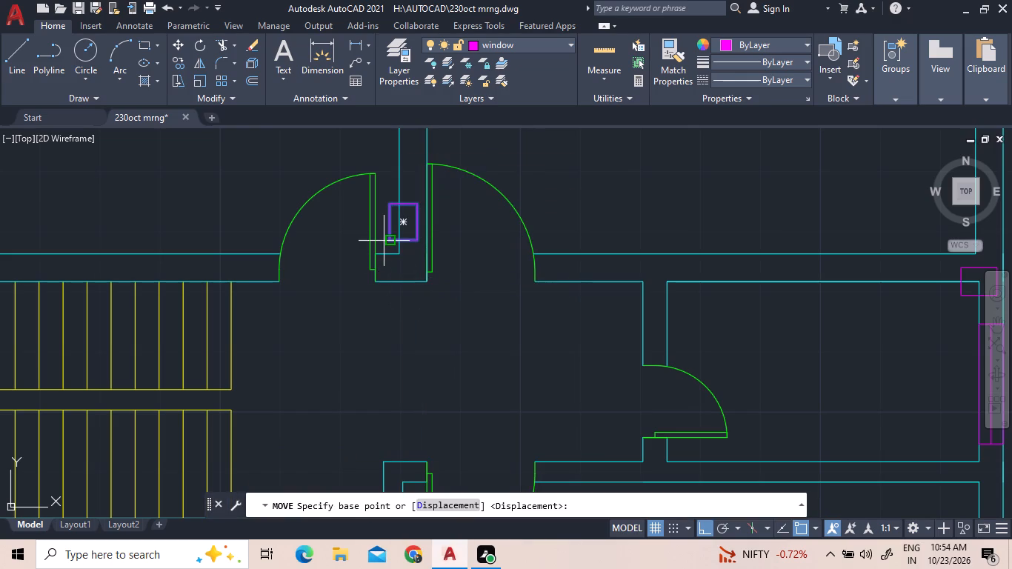
{"action": "left_click", "coordinate": [386, 240]}
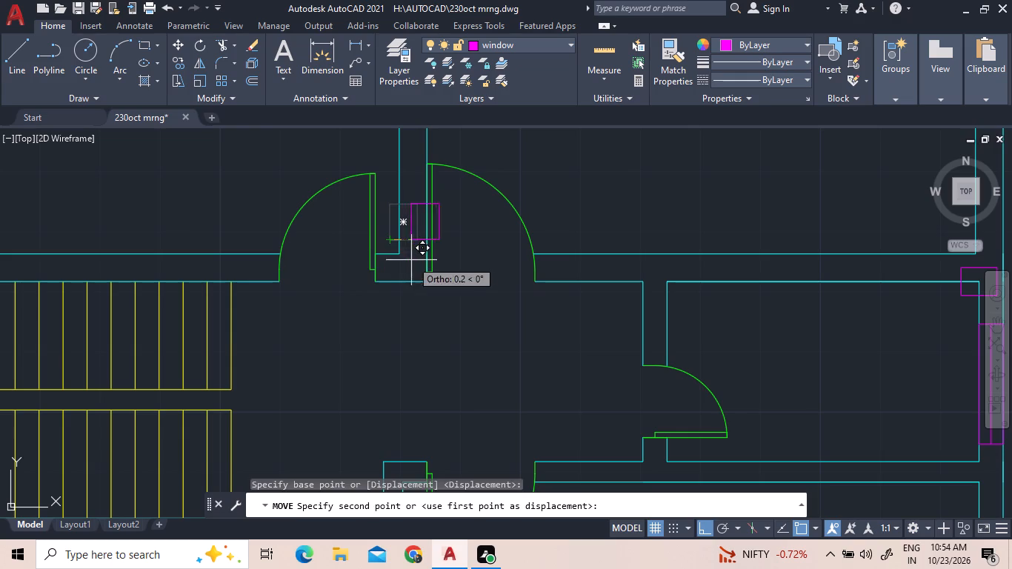
{"action": "left_click", "coordinate": [402, 281]}
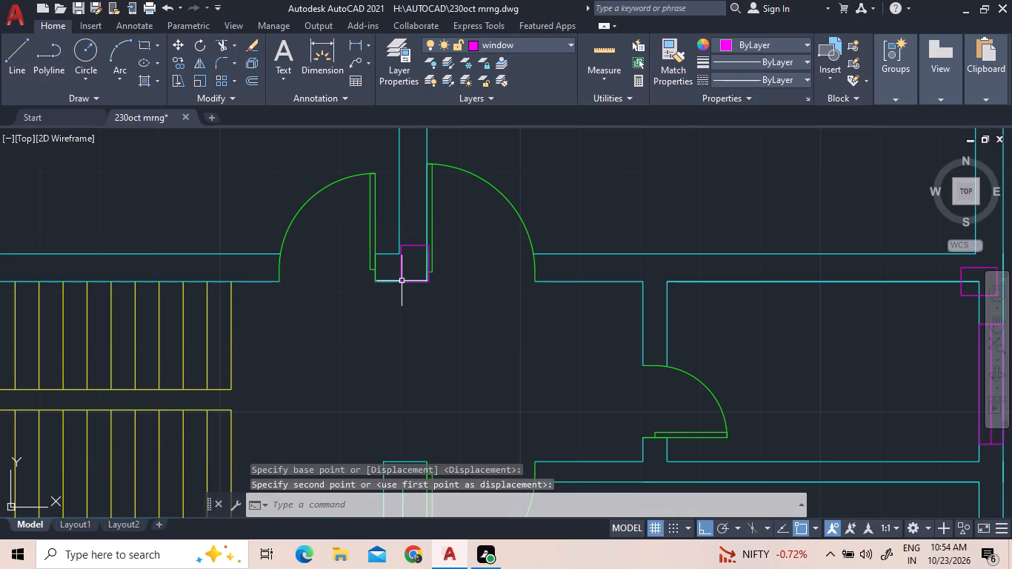
Move the same rectangle west by its northwest corner until it lines up with the west face of the central wall.
{"action": "scroll", "coordinate": [419, 247], "scroll_direction": "up", "scroll_amount": 2}
{"action": "left_click", "coordinate": [419, 247]}
{"action": "left_click", "coordinate": [402, 221]}
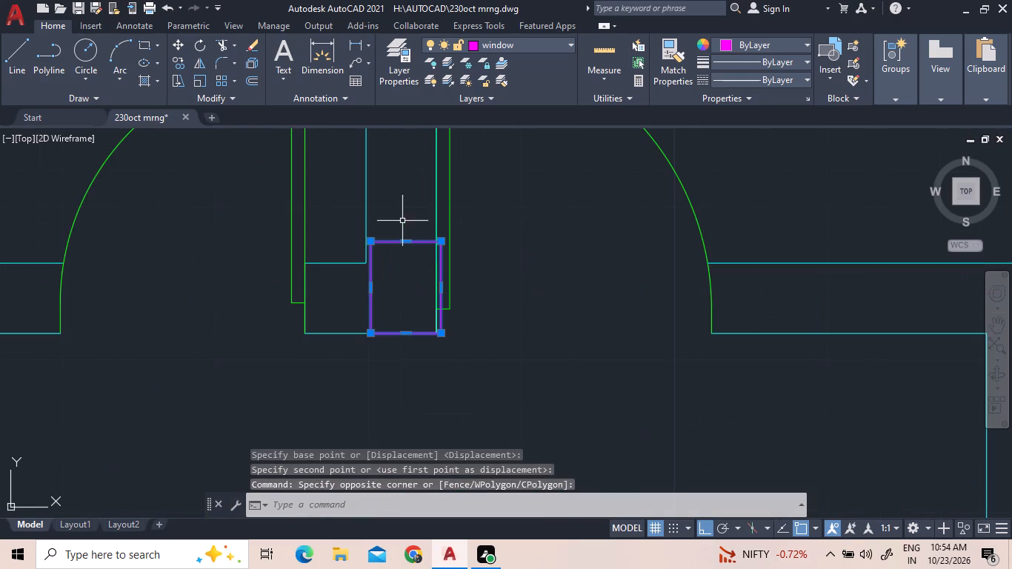
{"action": "right_click", "coordinate": [402, 221]}
{"action": "left_click", "coordinate": [427, 290]}
{"action": "scroll", "coordinate": [390, 236], "scroll_direction": "up", "scroll_amount": 4}
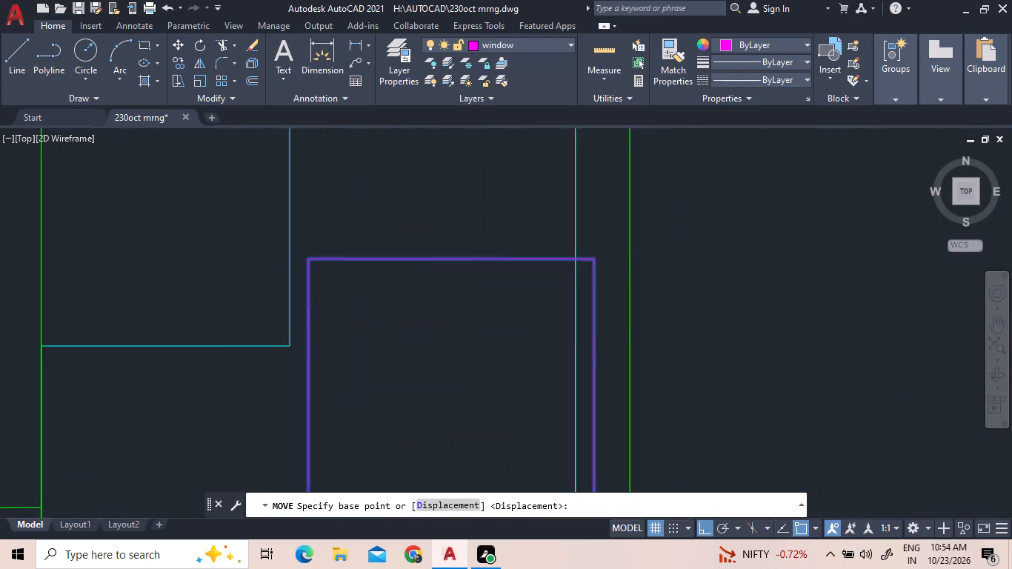
{"action": "left_click", "coordinate": [261, 272]}
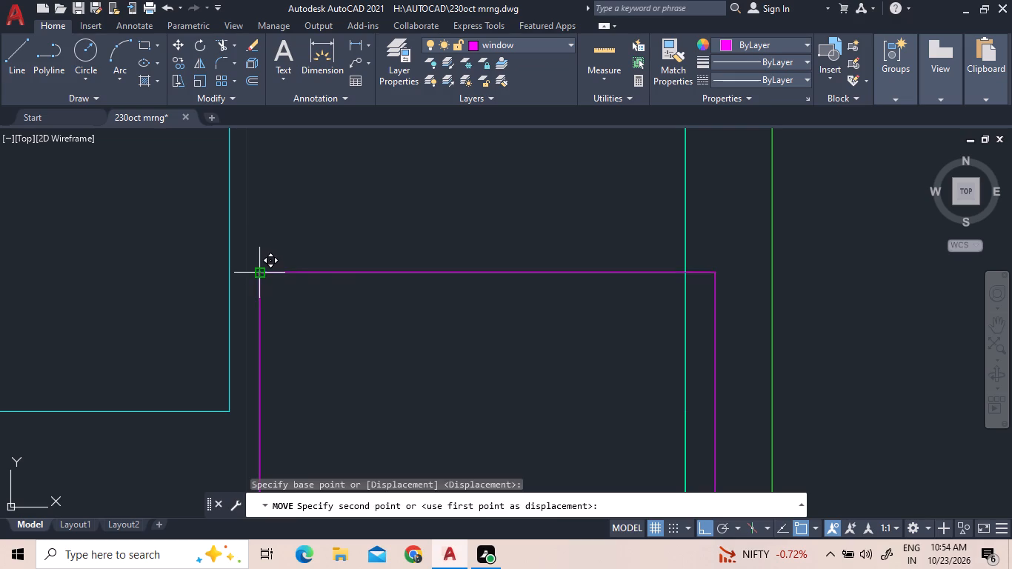
{"action": "left_click", "coordinate": [229, 269]}
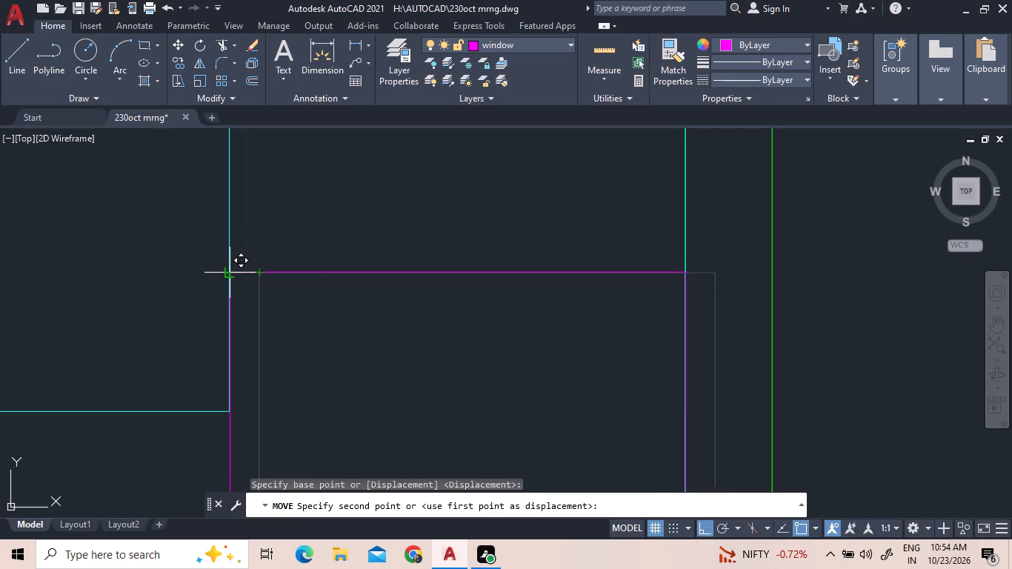
Move the rectangle at the small room's northeast corner so its top-edge midpoint meets the inner wall corner just north of it.
{"action": "scroll", "coordinate": [241, 265], "scroll_direction": "down", "scroll_amount": 8}
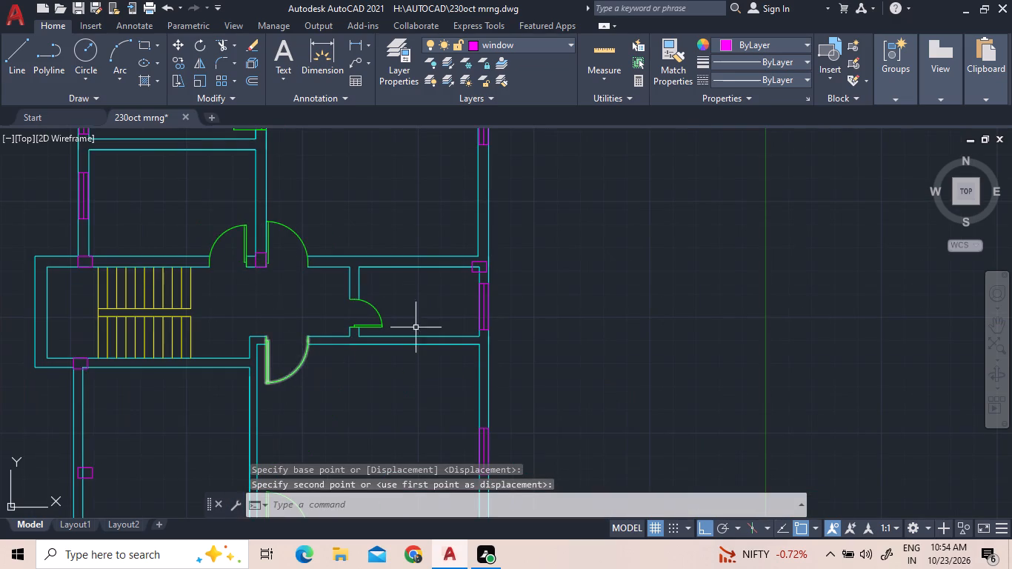
{"action": "scroll", "coordinate": [471, 262], "scroll_direction": "up", "scroll_amount": 4}
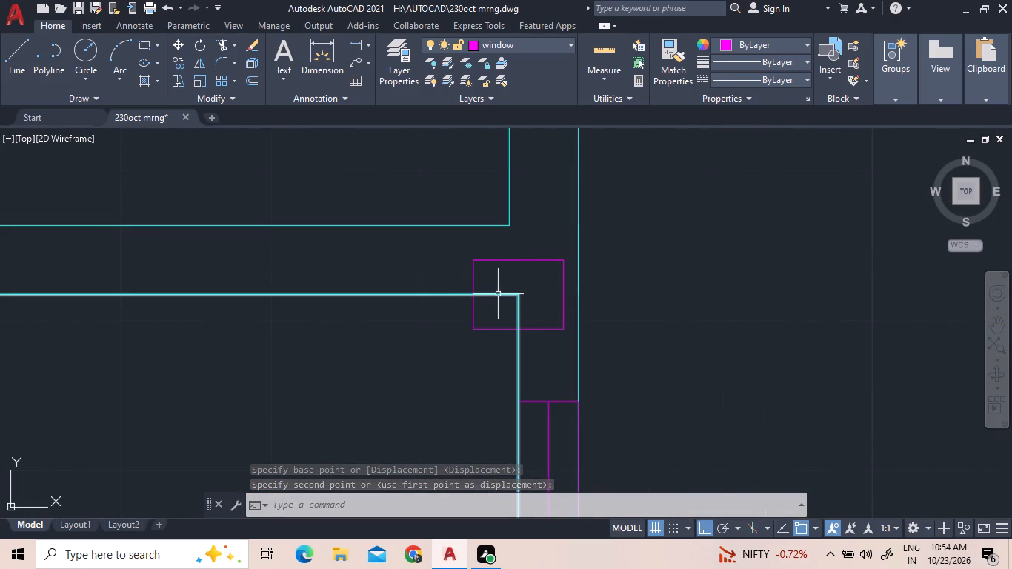
{"action": "left_click", "coordinate": [525, 247]}
{"action": "left_click", "coordinate": [463, 282]}
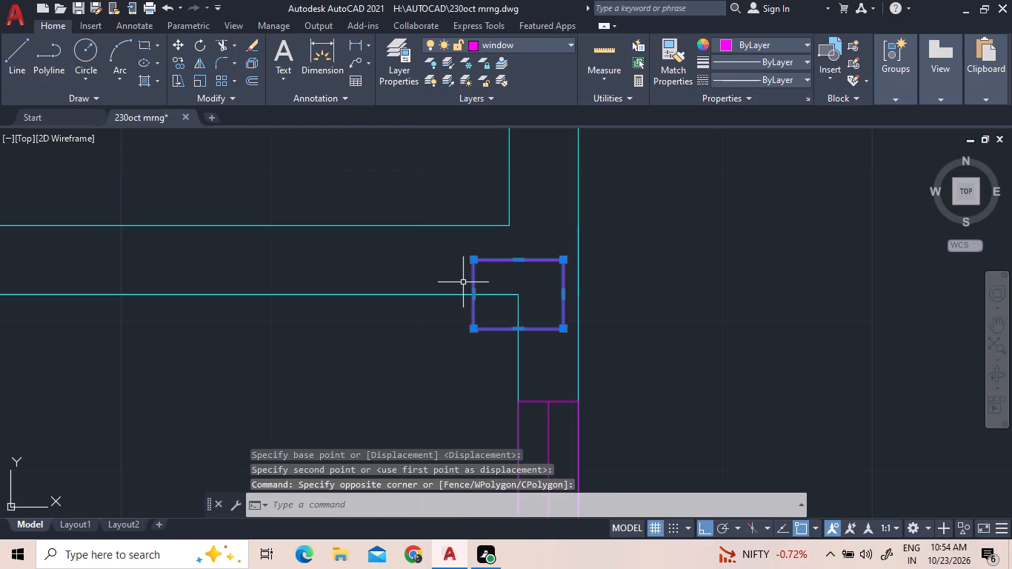
{"action": "right_click", "coordinate": [463, 282]}
{"action": "left_click", "coordinate": [527, 286]}
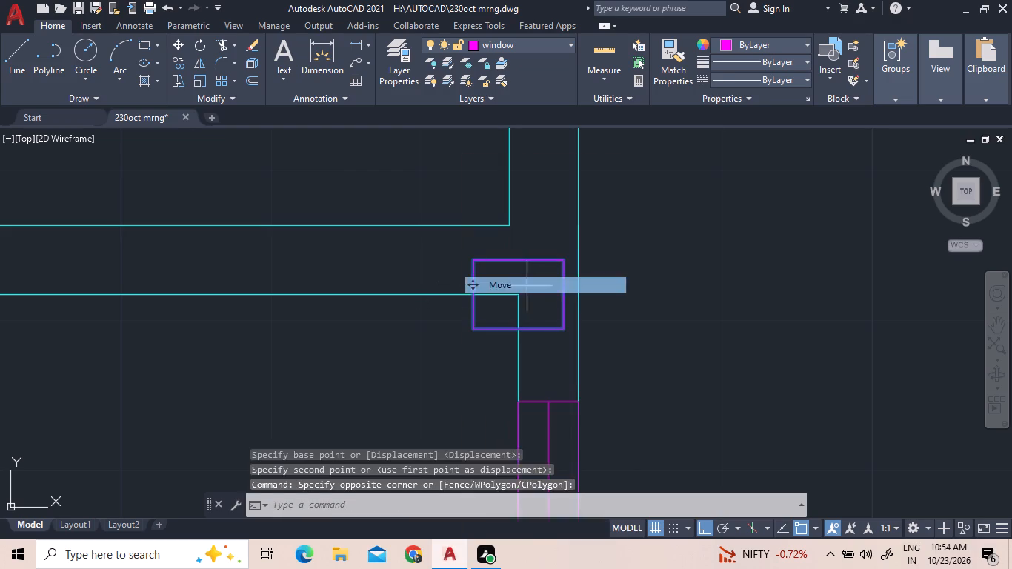
{"action": "left_click", "coordinate": [516, 264]}
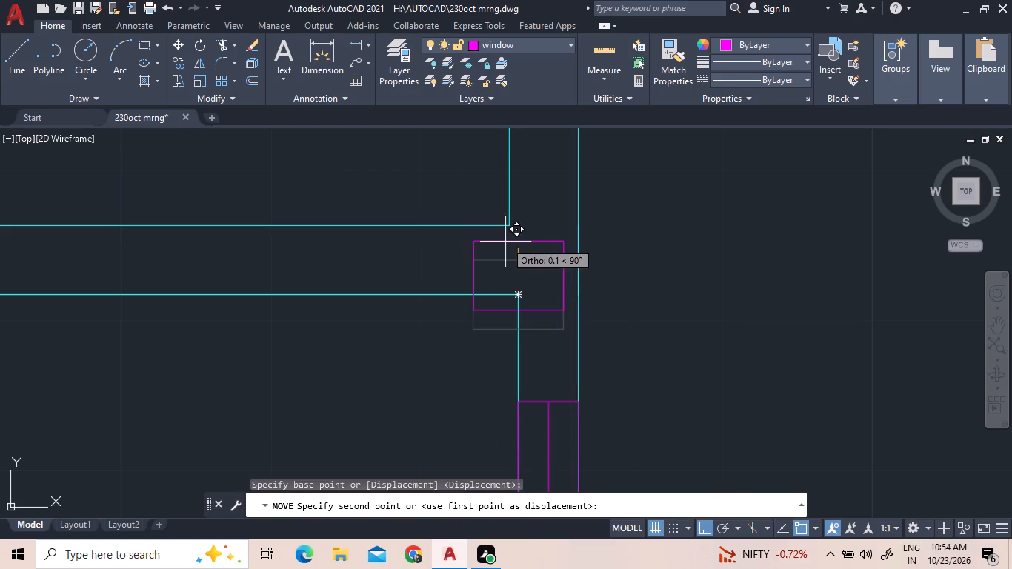
{"action": "left_click", "coordinate": [510, 224]}
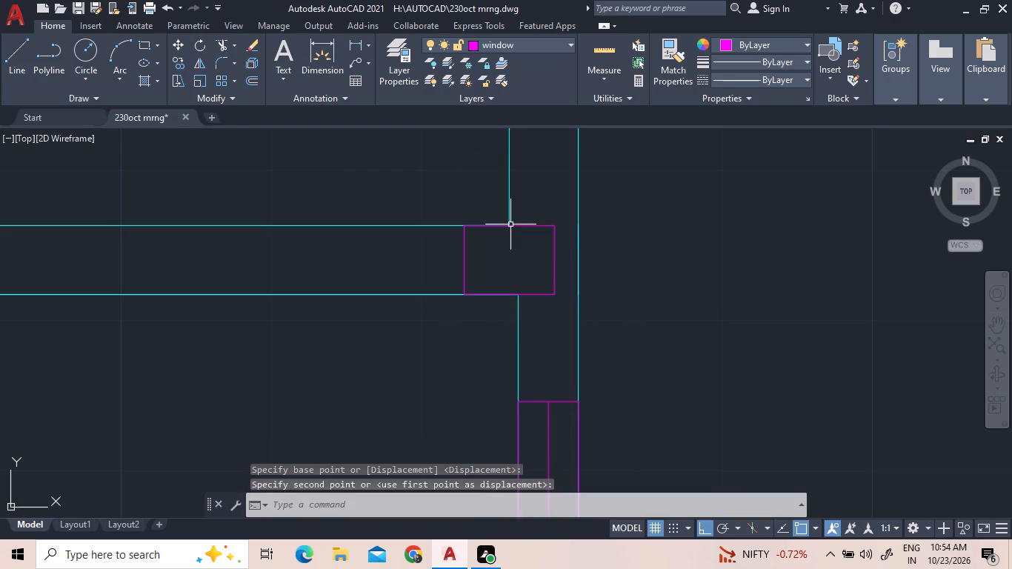
Move that rectangle east by its northeast corner until it is flush with the outer face of the east wall.
{"action": "left_click", "coordinate": [545, 238]}
{"action": "left_click", "coordinate": [530, 163]}
{"action": "right_click", "coordinate": [527, 163]}
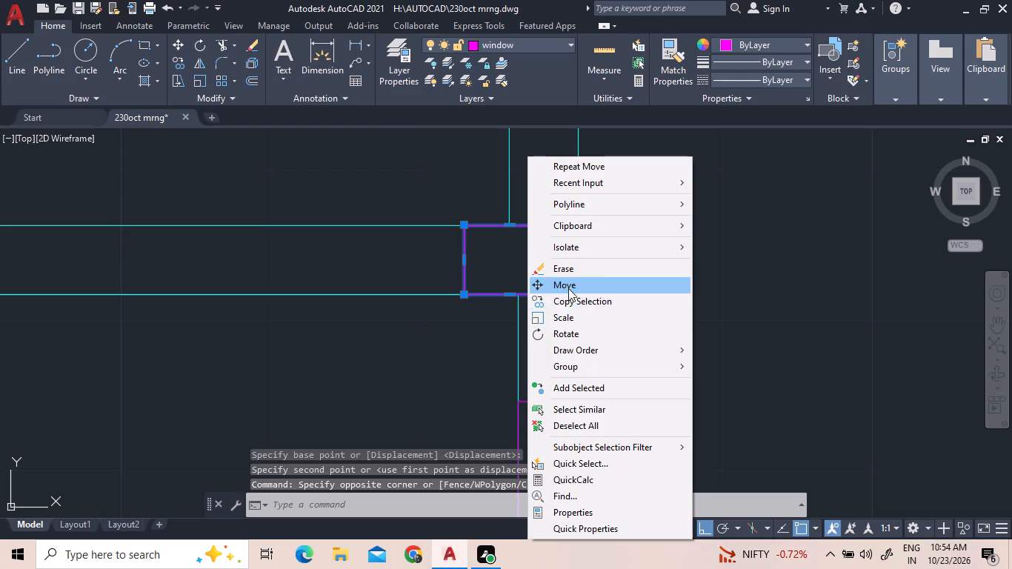
{"action": "left_click", "coordinate": [577, 290]}
{"action": "scroll", "coordinate": [577, 281], "scroll_direction": "up", "scroll_amount": 2}
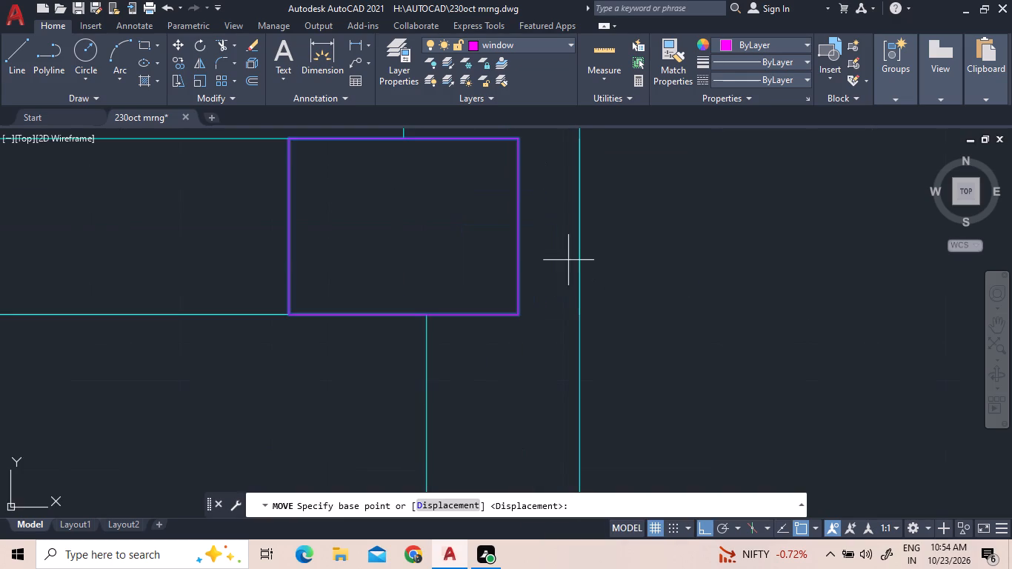
{"action": "scroll", "coordinate": [544, 316], "scroll_direction": "down", "scroll_amount": 1}
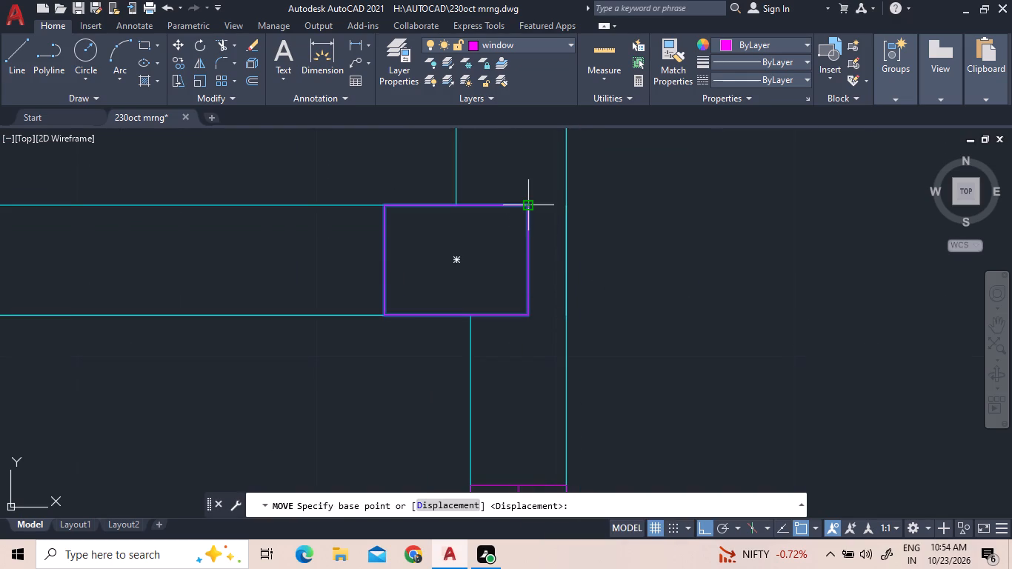
{"action": "left_click", "coordinate": [527, 203]}
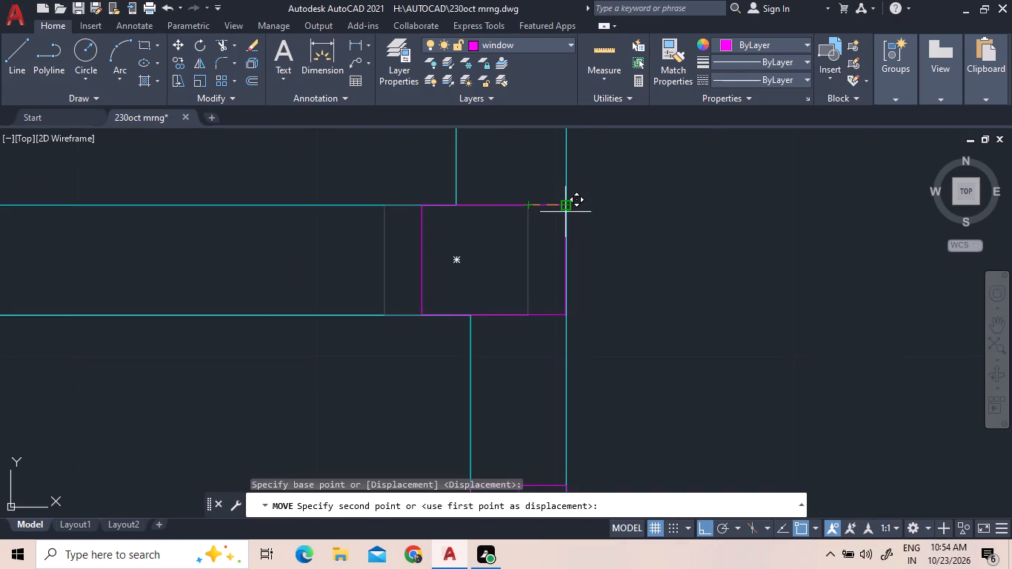
{"action": "left_click", "coordinate": [567, 212]}
Move the rectangle midway along the west wall south of the staircase by its northwest corner onto the wall's outer face.
{"action": "scroll", "coordinate": [567, 212], "scroll_direction": "down", "scroll_amount": 5}
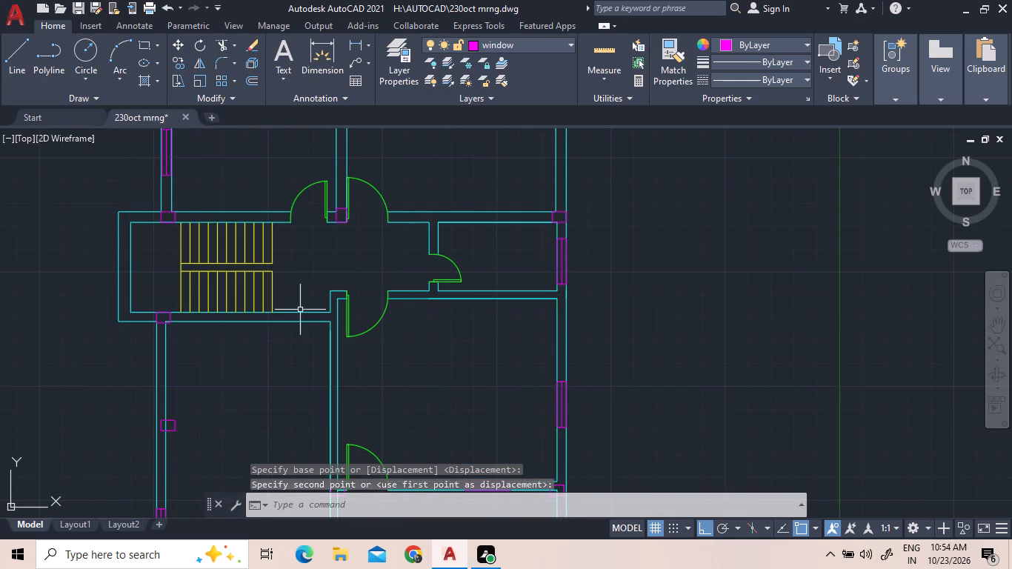
{"action": "scroll", "coordinate": [179, 459], "scroll_direction": "up", "scroll_amount": 2}
{"action": "left_click", "coordinate": [159, 387]}
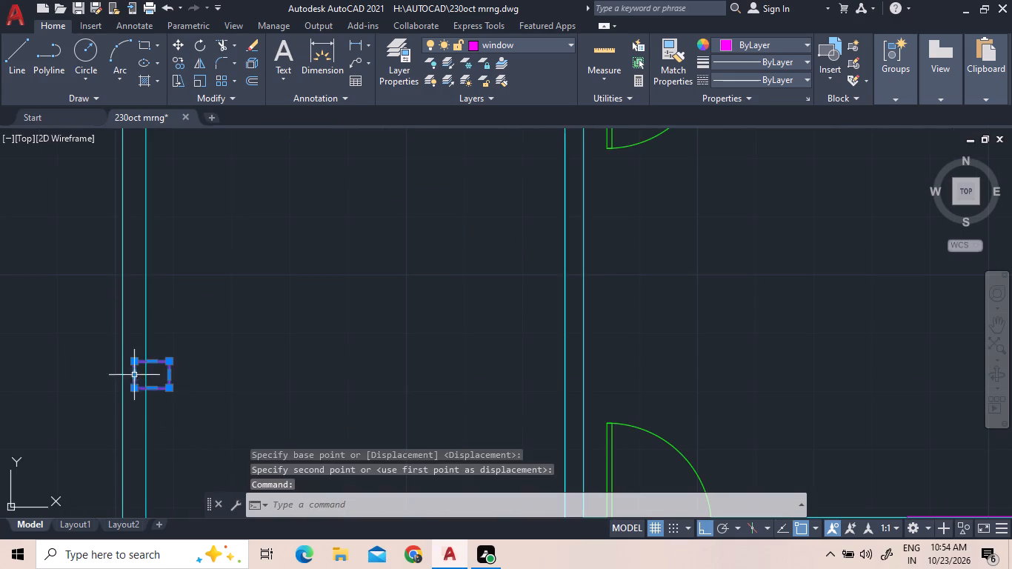
{"action": "scroll", "coordinate": [107, 358], "scroll_direction": "up", "scroll_amount": 1}
{"action": "right_click", "coordinate": [147, 345]}
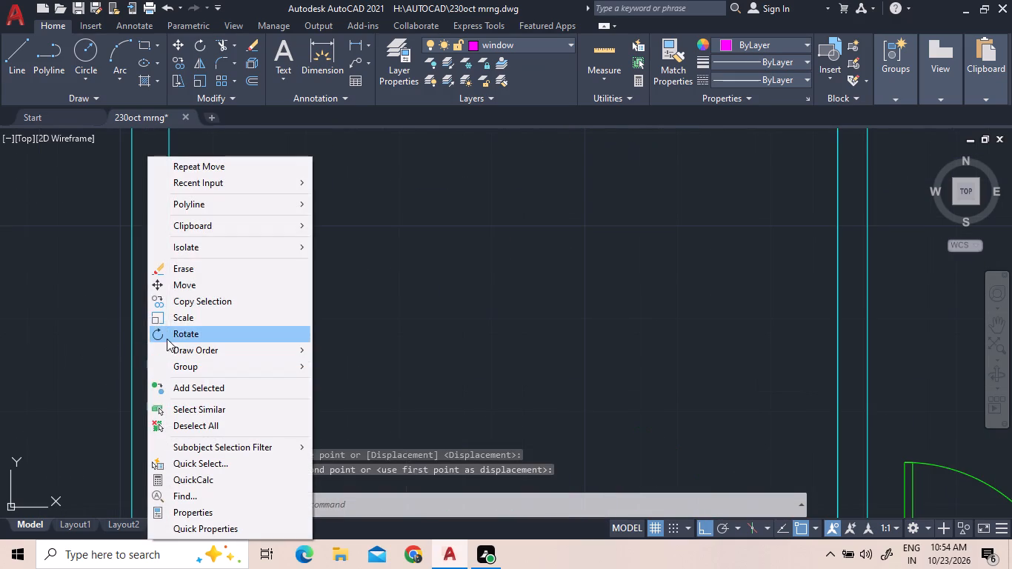
{"action": "left_click", "coordinate": [191, 292]}
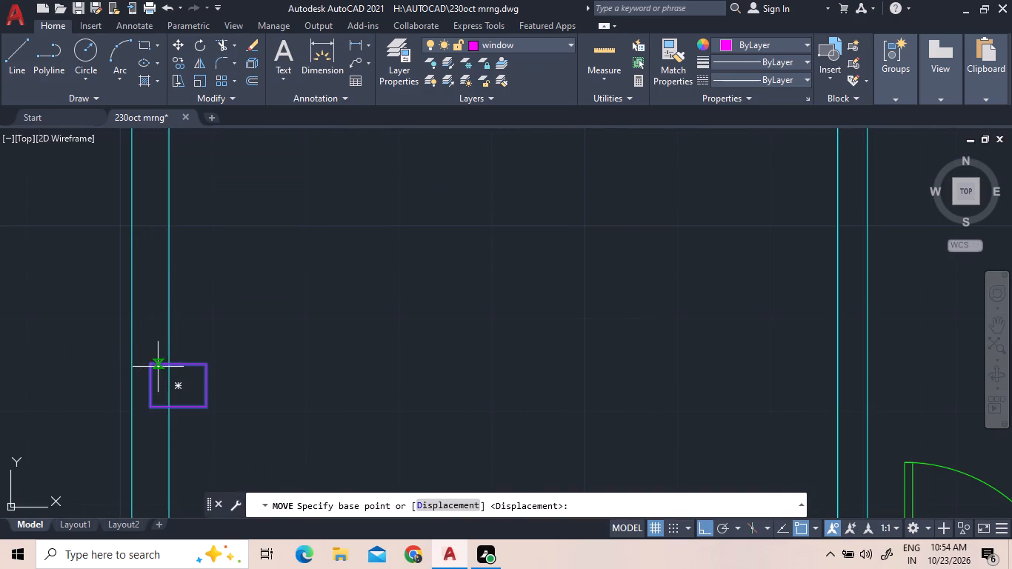
{"action": "left_click", "coordinate": [152, 364]}
{"action": "left_click", "coordinate": [130, 363]}
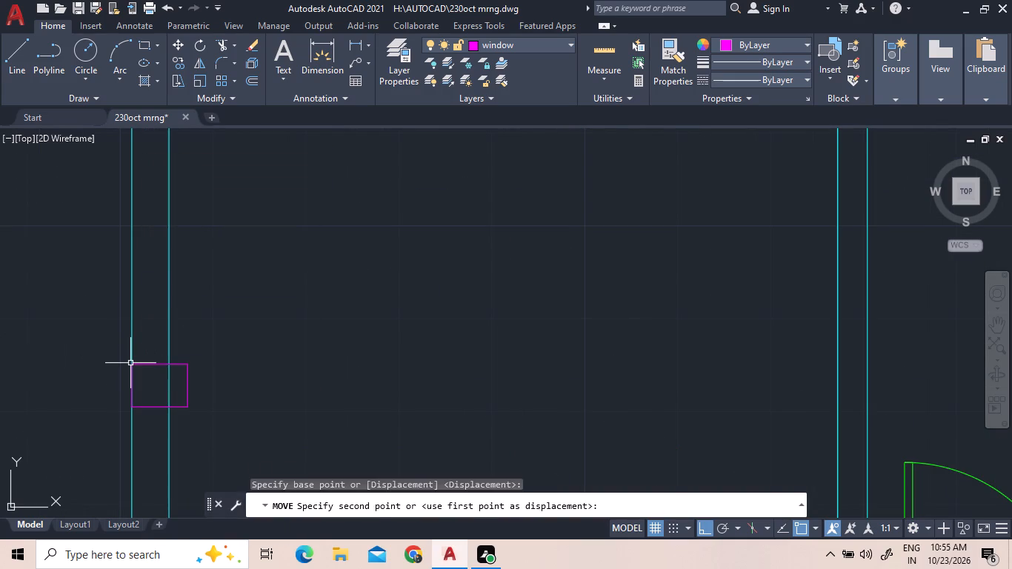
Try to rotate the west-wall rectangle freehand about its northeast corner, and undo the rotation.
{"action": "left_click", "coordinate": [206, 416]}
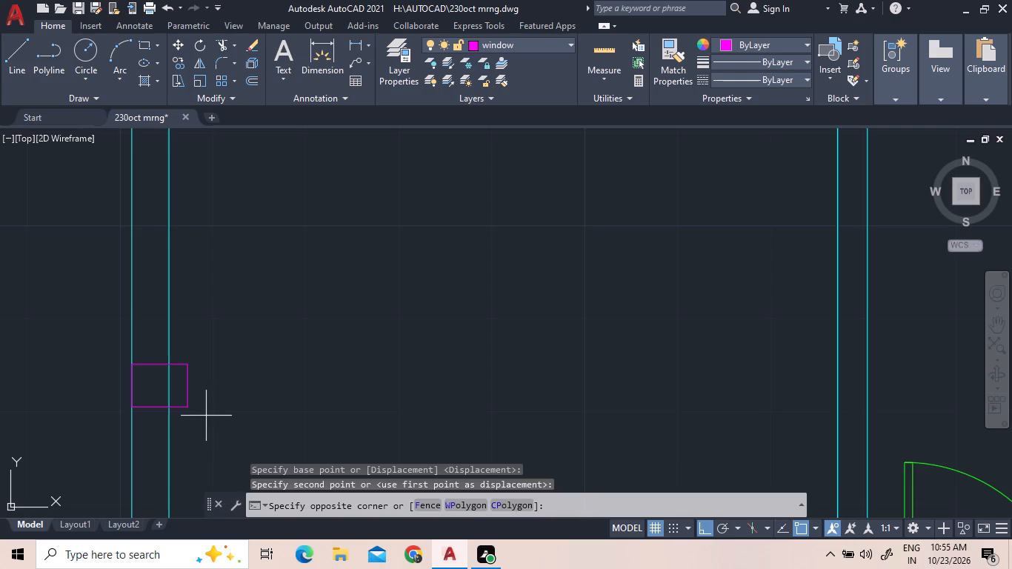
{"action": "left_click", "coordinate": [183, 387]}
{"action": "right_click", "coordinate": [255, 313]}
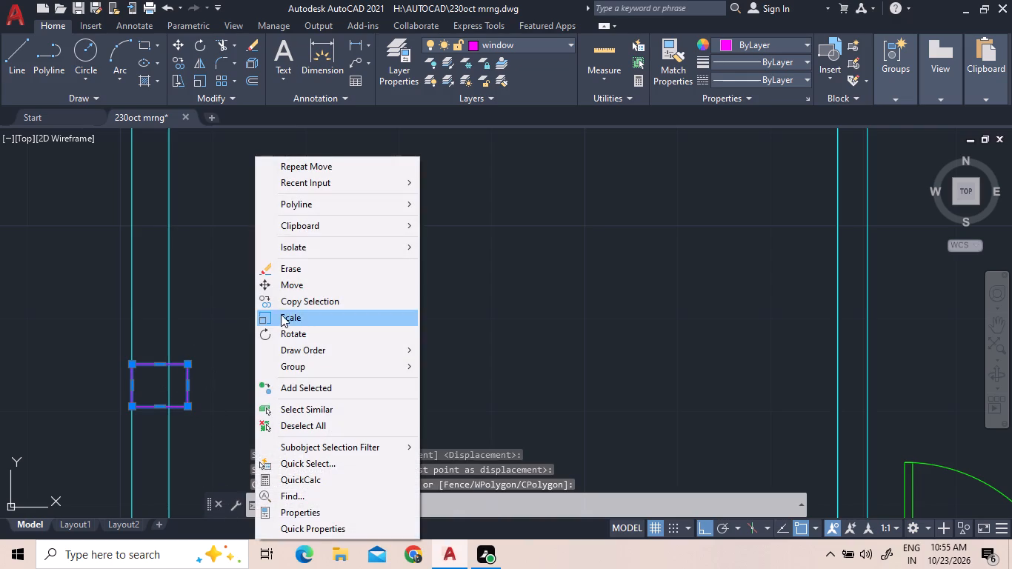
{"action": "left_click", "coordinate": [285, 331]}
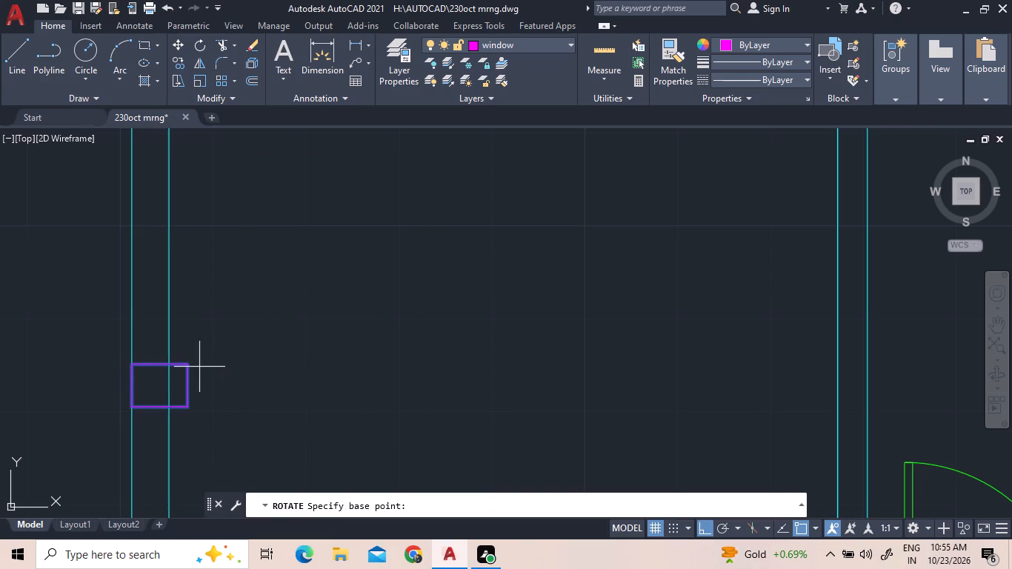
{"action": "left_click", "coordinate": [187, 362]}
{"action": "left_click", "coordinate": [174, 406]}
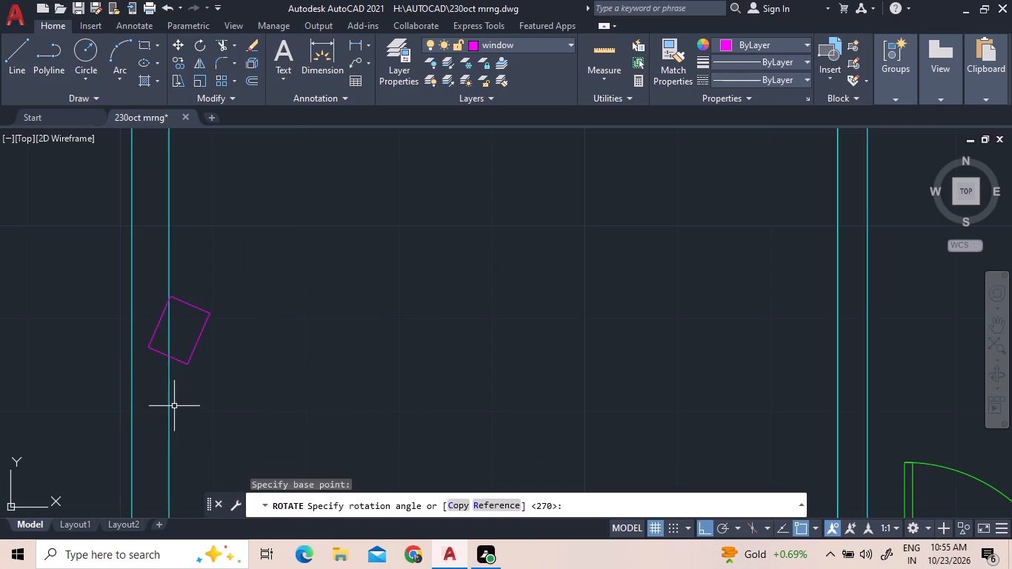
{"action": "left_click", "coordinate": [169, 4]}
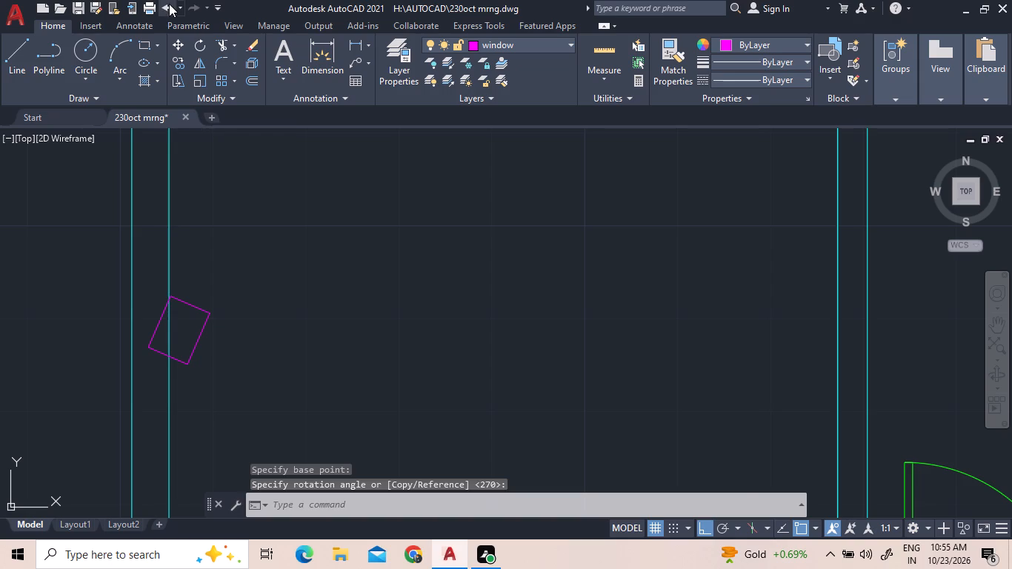
Rotate the rectangle midway along the west wall by 270° about its northeast corner so its long side runs north-south.
{"action": "left_click", "coordinate": [155, 413]}
{"action": "left_click", "coordinate": [151, 404]}
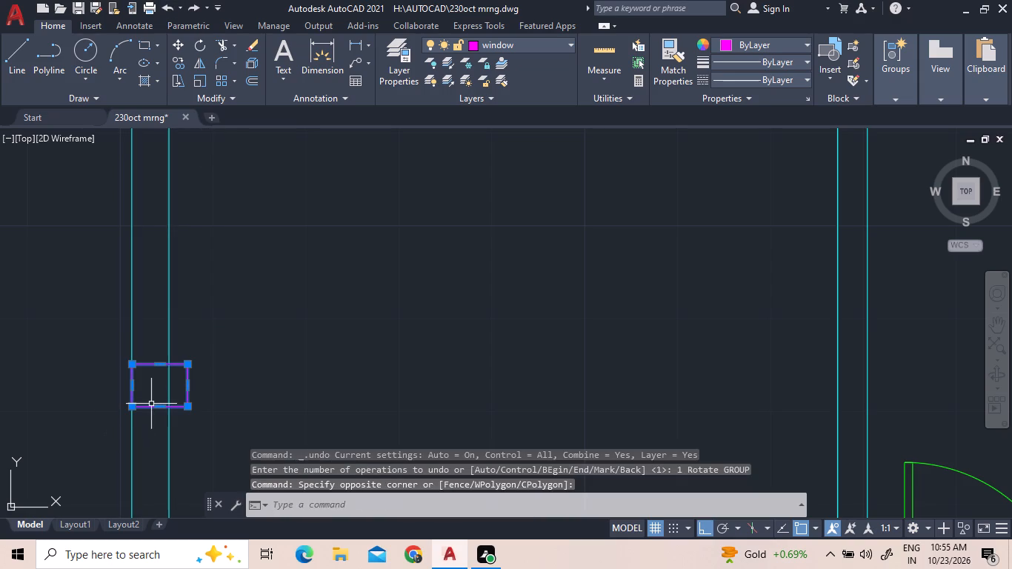
{"action": "right_click", "coordinate": [230, 345]}
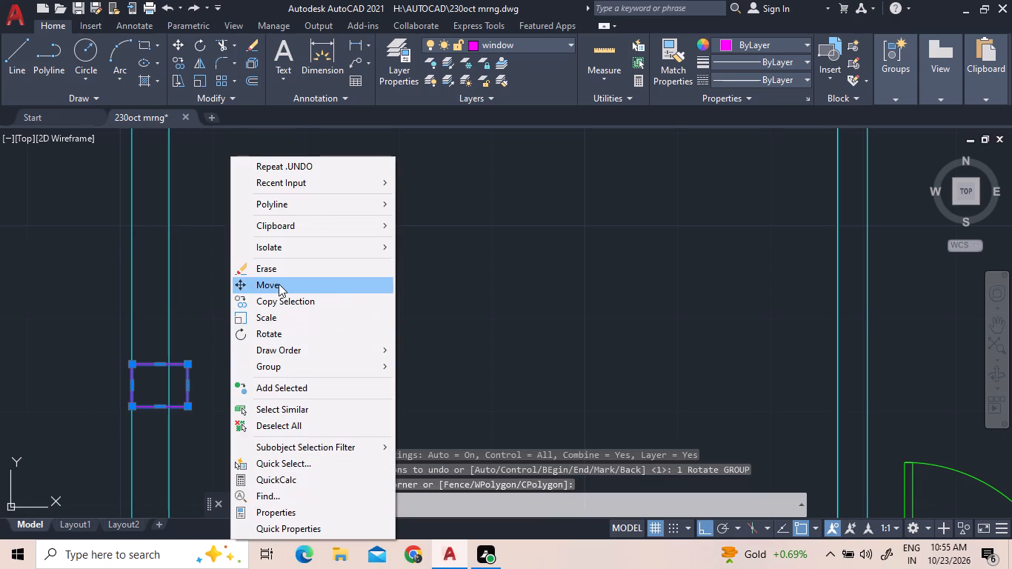
{"action": "left_click", "coordinate": [279, 335]}
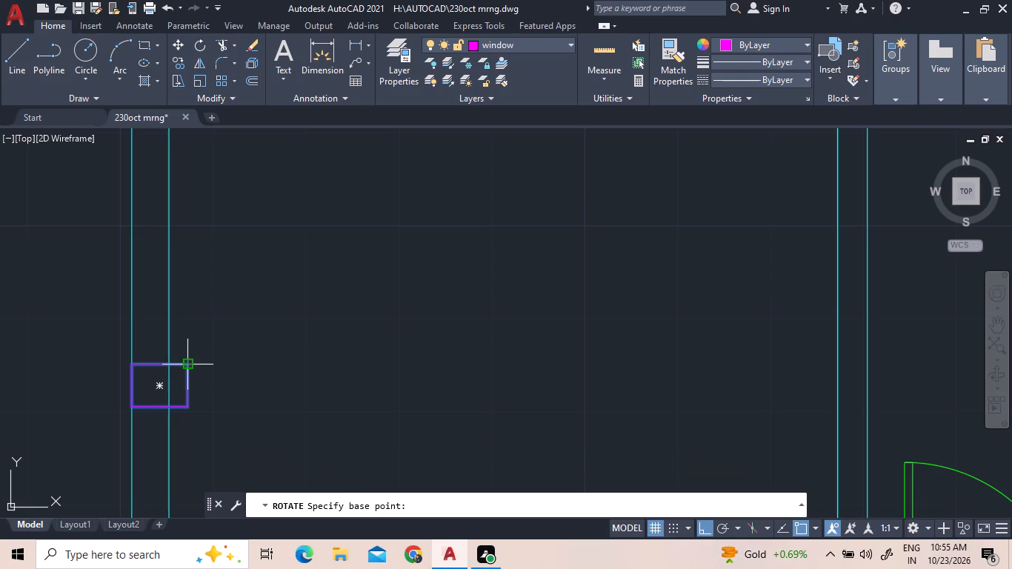
{"action": "left_click", "coordinate": [188, 362]}
{"action": "left_click", "coordinate": [188, 411]}
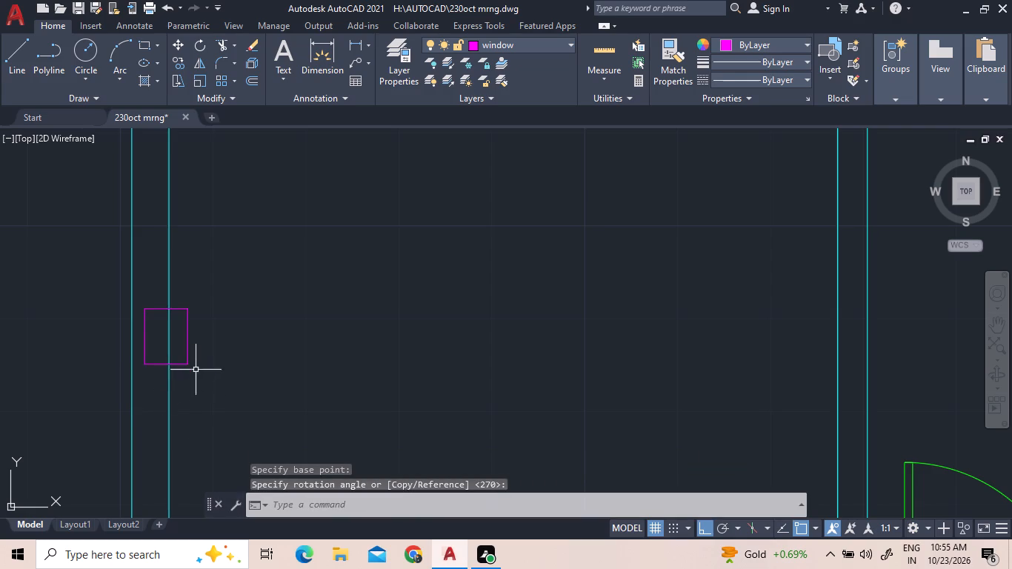
Move that rectangle west by its northwest corner until it is flush with the outer face of the west wall.
{"action": "left_click", "coordinate": [159, 310]}
{"action": "right_click", "coordinate": [153, 310]}
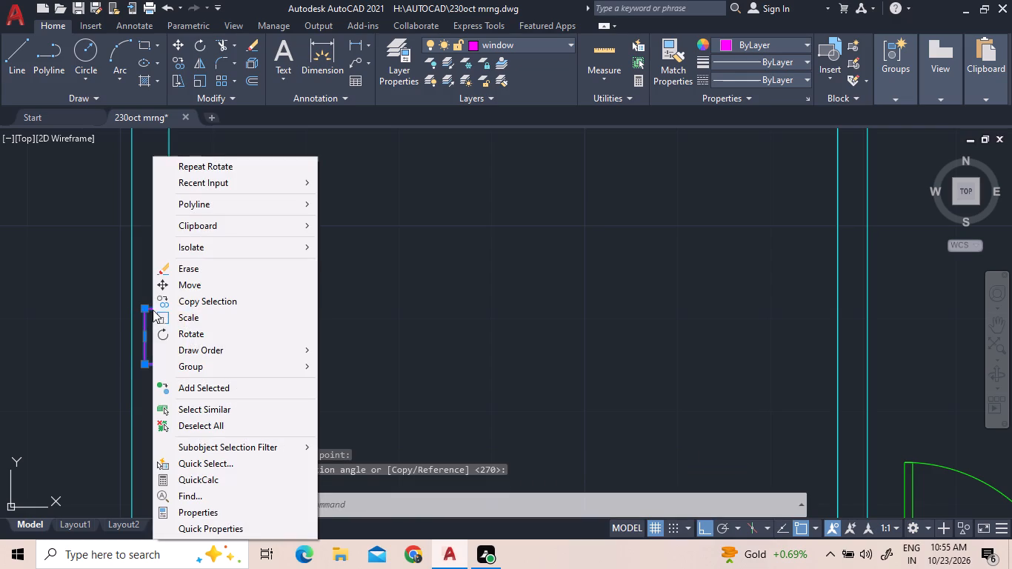
{"action": "left_click", "coordinate": [178, 285]}
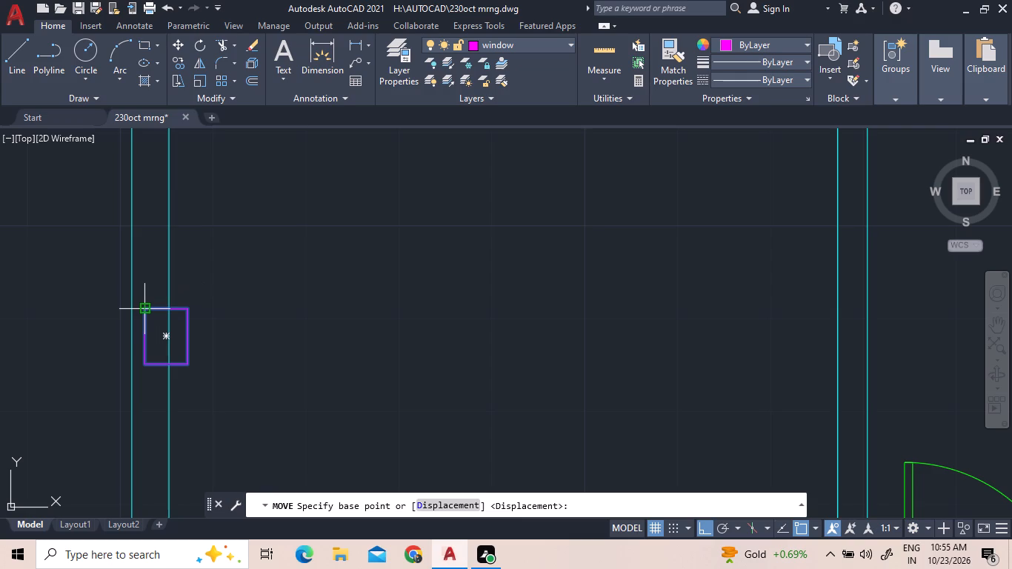
{"action": "left_click", "coordinate": [151, 307]}
{"action": "scroll", "coordinate": [119, 311], "scroll_direction": "up", "scroll_amount": 4}
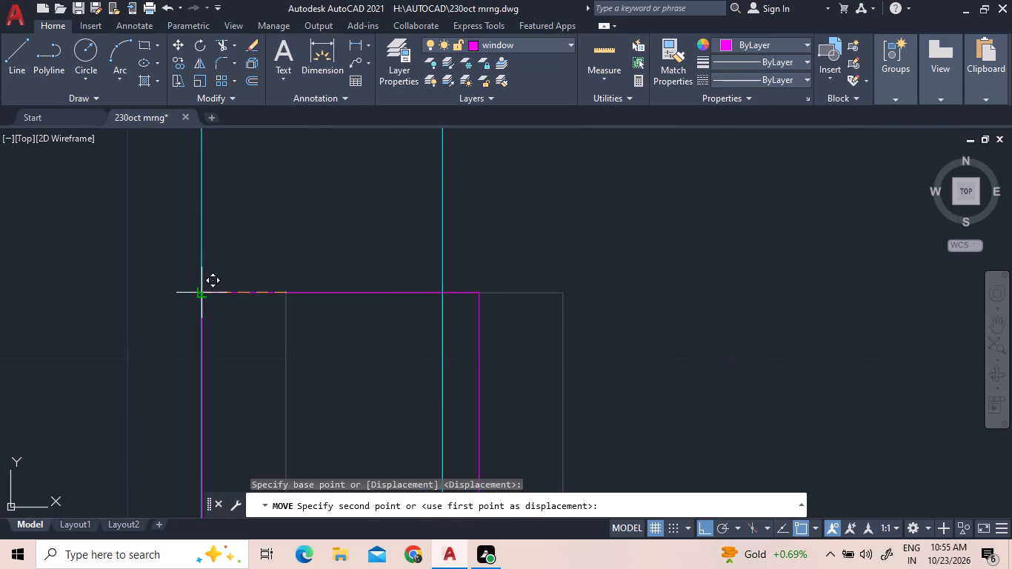
{"action": "left_click", "coordinate": [201, 294]}
Move the same rectangle a short distance south along the west wall from its bottom-edge midpoint, keeping it on the outer face.
{"action": "scroll", "coordinate": [256, 276], "scroll_direction": "down", "scroll_amount": 3}
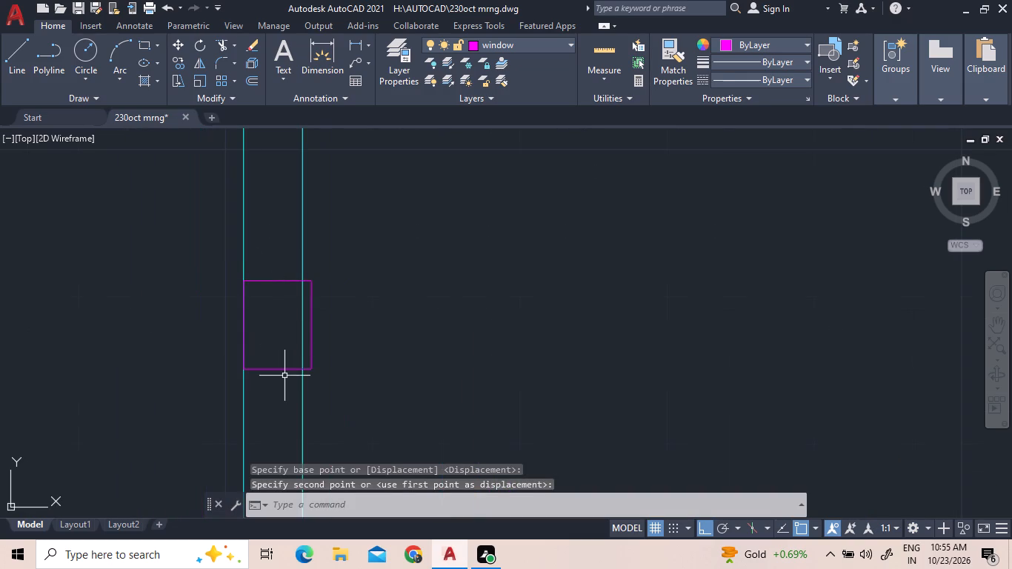
{"action": "scroll", "coordinate": [284, 377], "scroll_direction": "down", "scroll_amount": 4}
{"action": "scroll", "coordinate": [284, 378], "scroll_direction": "up", "scroll_amount": 3}
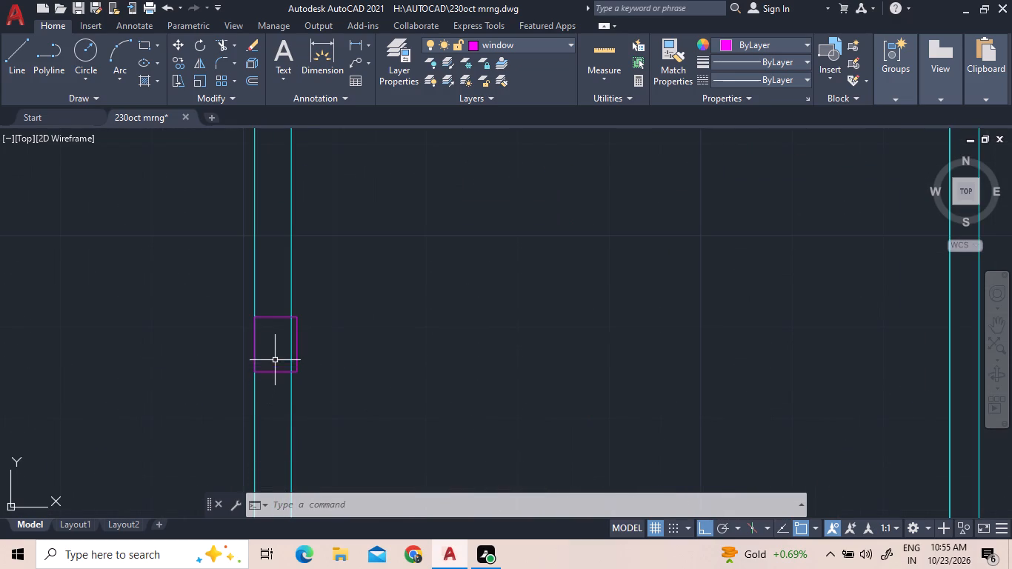
{"action": "left_click", "coordinate": [266, 370]}
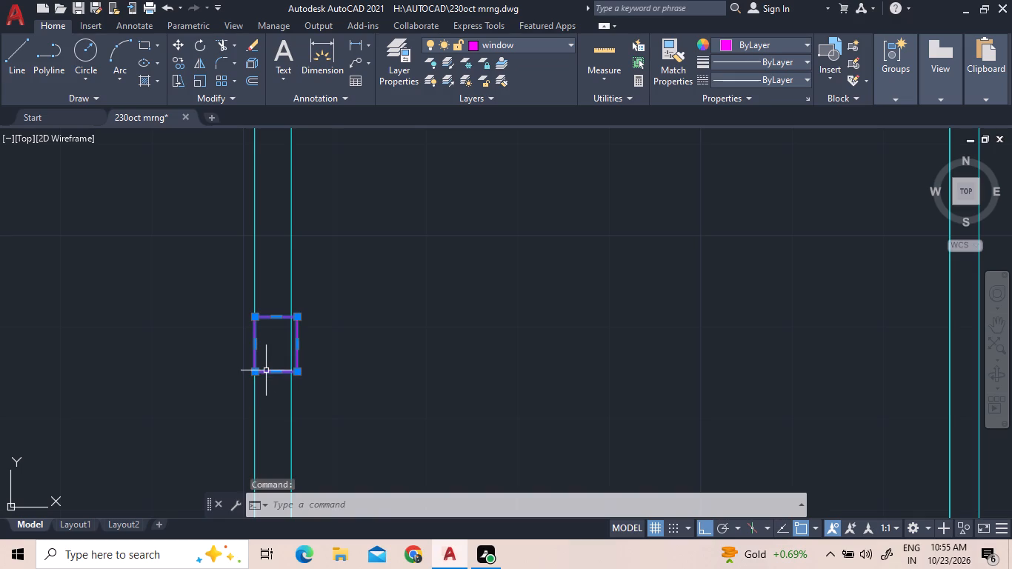
{"action": "right_click", "coordinate": [266, 370]}
{"action": "left_click", "coordinate": [306, 277]}
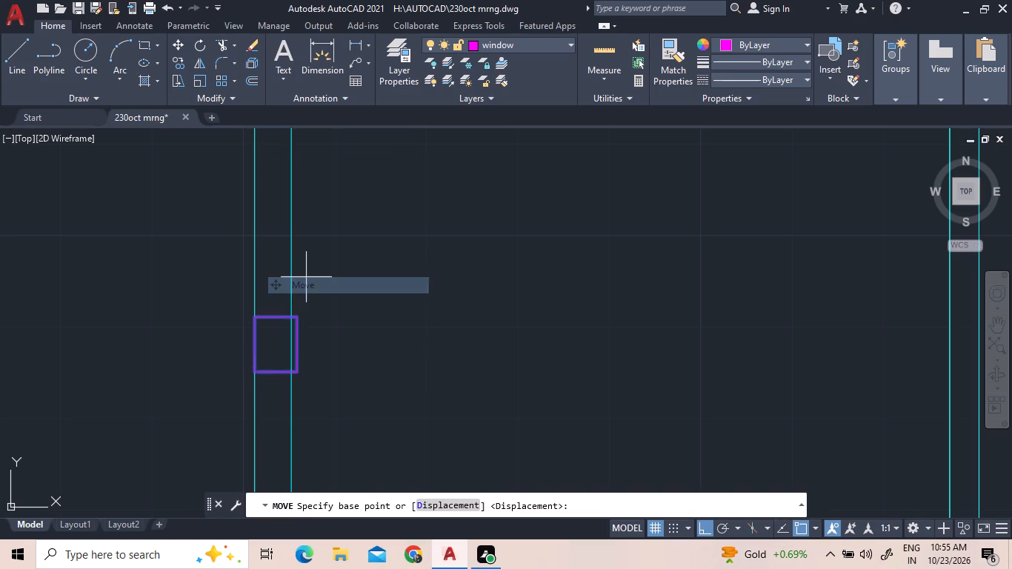
{"action": "left_click", "coordinate": [275, 373]}
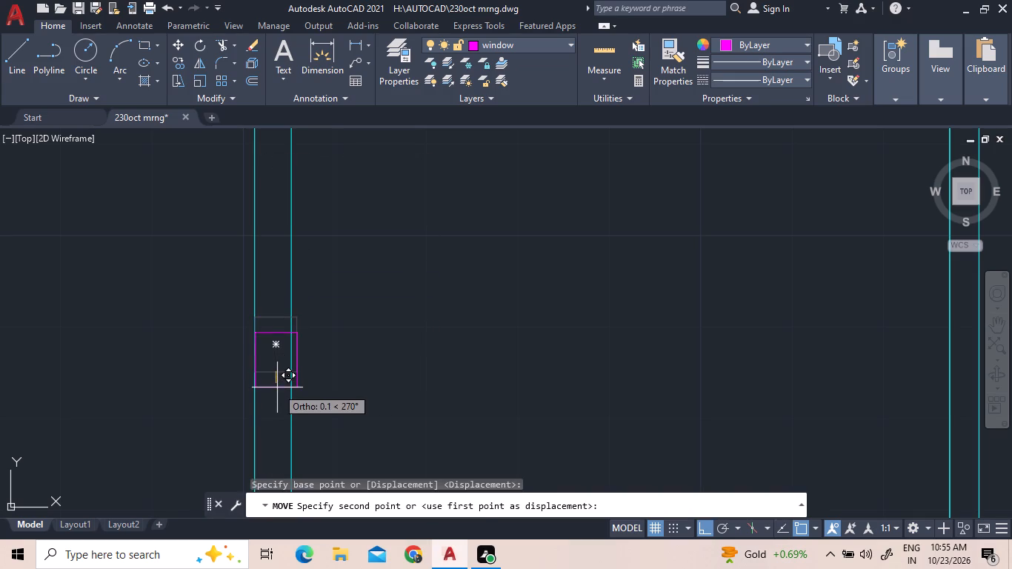
{"action": "left_click", "coordinate": [277, 402]}
Rotate the rectangle at the house's southwest corner by 90° about its northeast corner so its long side runs north-south.
{"action": "scroll", "coordinate": [287, 330], "scroll_direction": "down", "scroll_amount": 4}
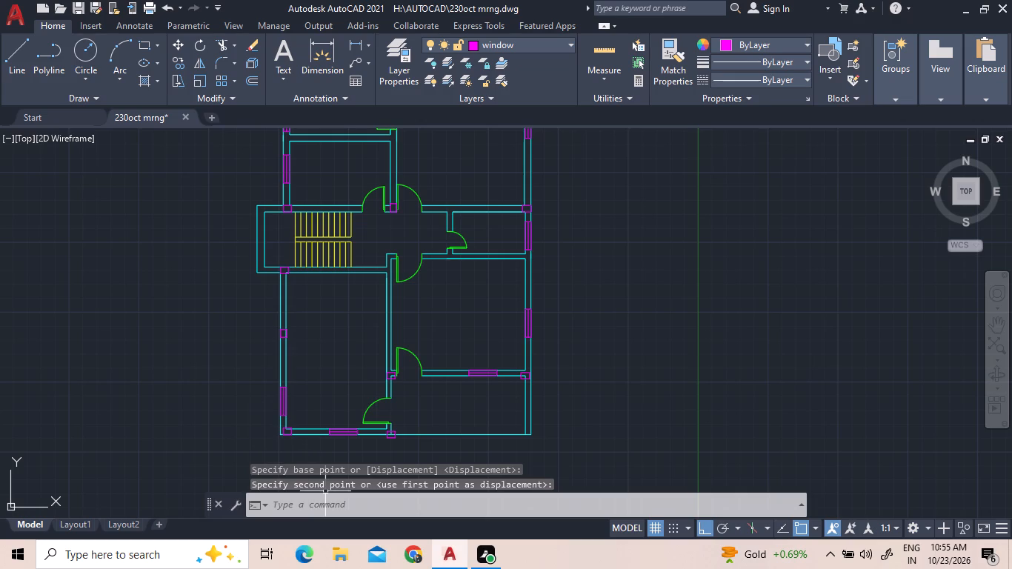
{"action": "scroll", "coordinate": [553, 520], "scroll_direction": "up", "scroll_amount": 2}
{"action": "scroll", "coordinate": [296, 450], "scroll_direction": "up", "scroll_amount": 3}
{"action": "left_click", "coordinate": [273, 379]}
{"action": "right_click", "coordinate": [247, 376]}
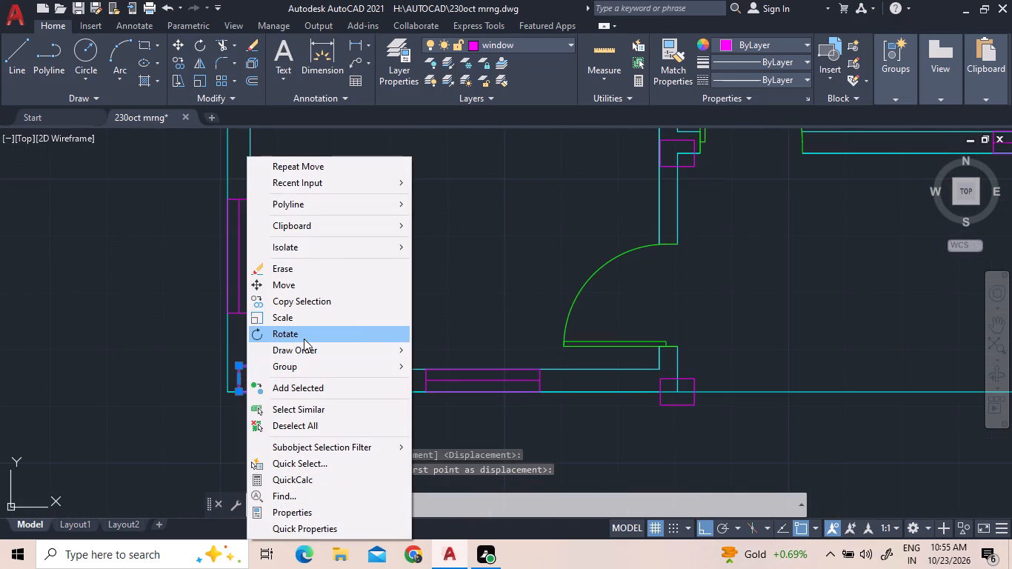
{"action": "left_click", "coordinate": [304, 339]}
{"action": "left_click", "coordinate": [273, 365]}
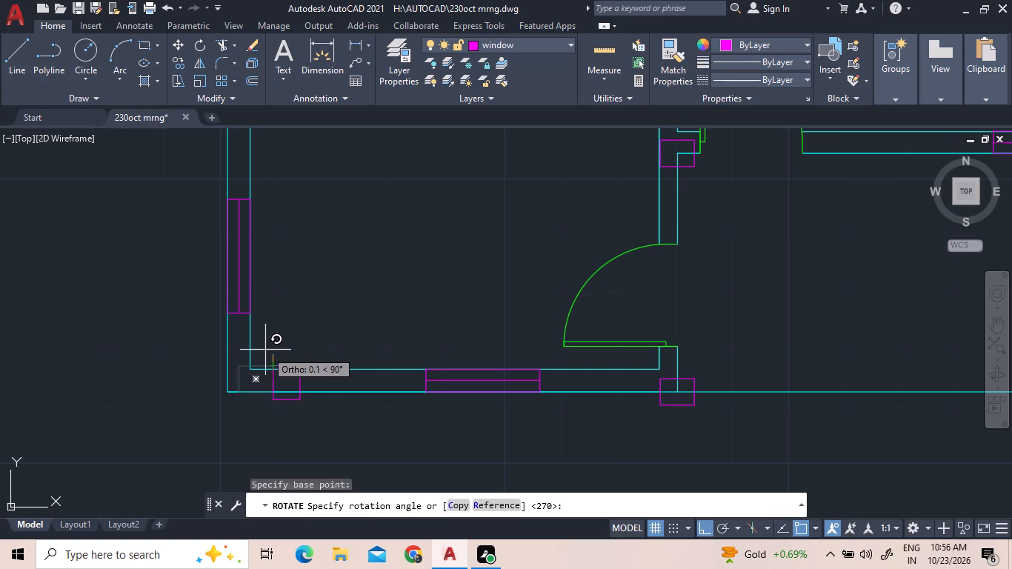
{"action": "left_click", "coordinate": [262, 345]}
Move the southwest-corner rectangle west until its west edge lies on the outer face of the west wall.
{"action": "left_click", "coordinate": [287, 381]}
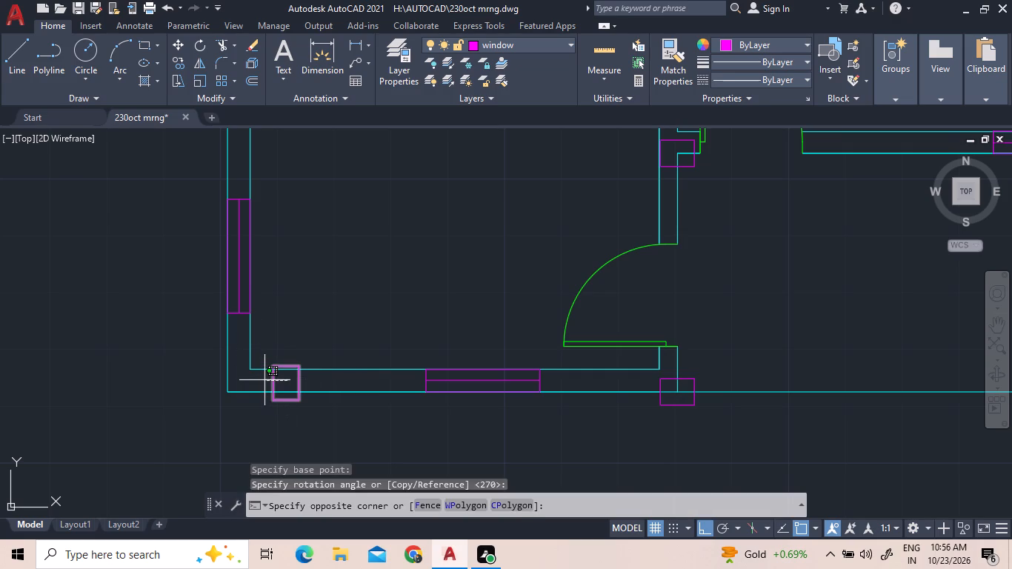
{"action": "left_click", "coordinate": [264, 380]}
{"action": "right_click", "coordinate": [264, 380]}
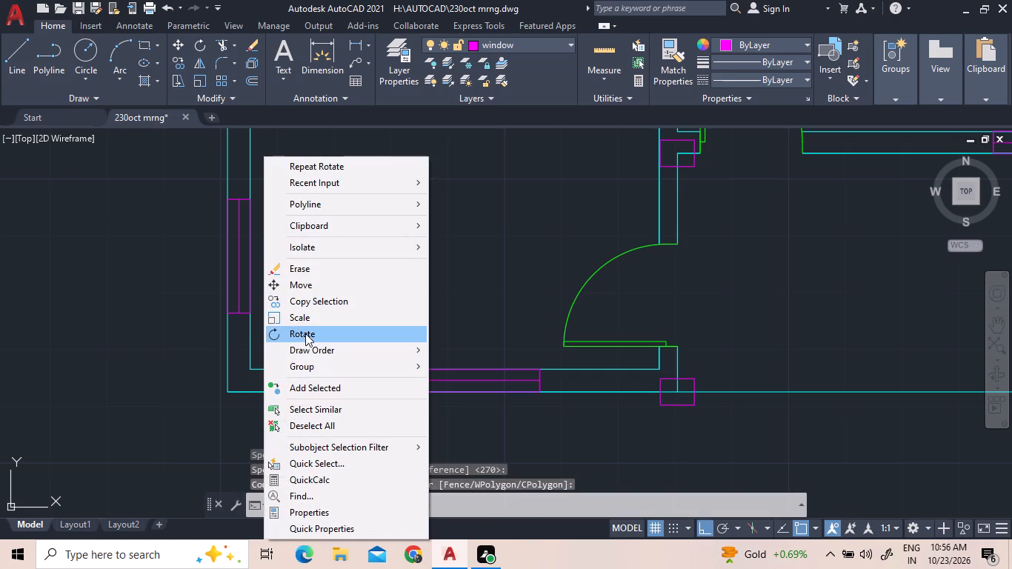
{"action": "left_click", "coordinate": [300, 279]}
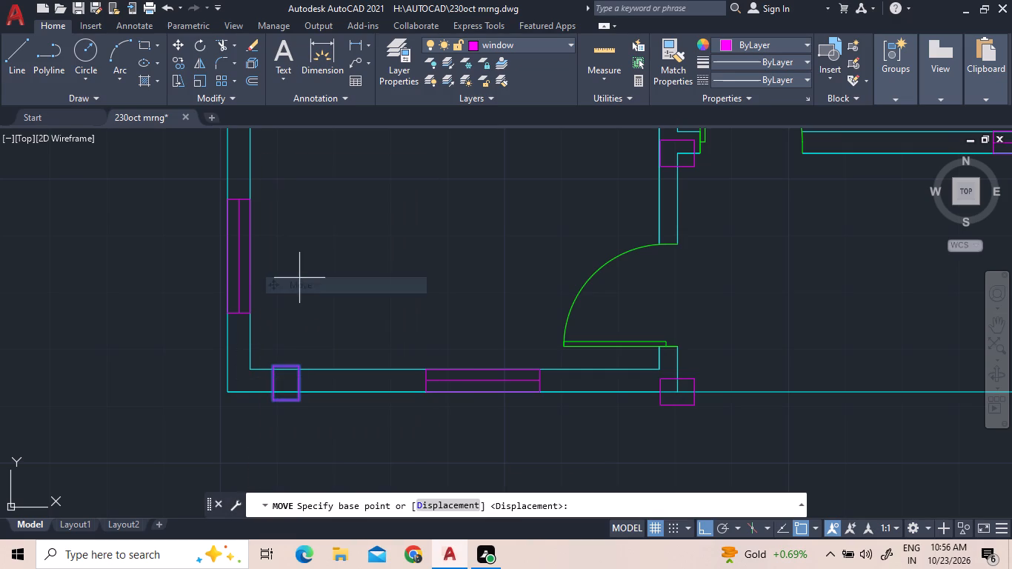
{"action": "scroll", "coordinate": [272, 395], "scroll_direction": "up", "scroll_amount": 3}
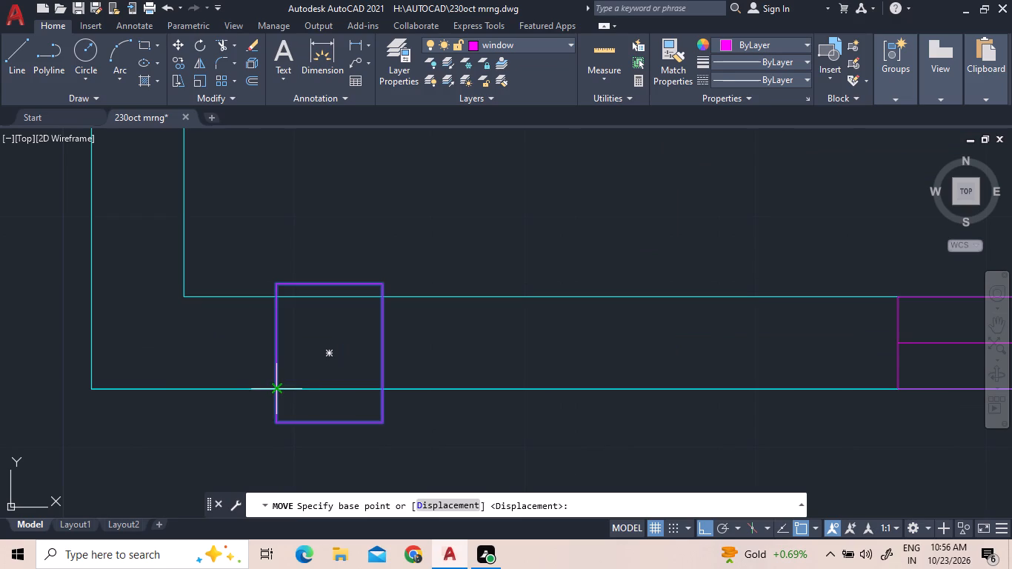
{"action": "left_click", "coordinate": [277, 385]}
{"action": "left_click", "coordinate": [93, 382]}
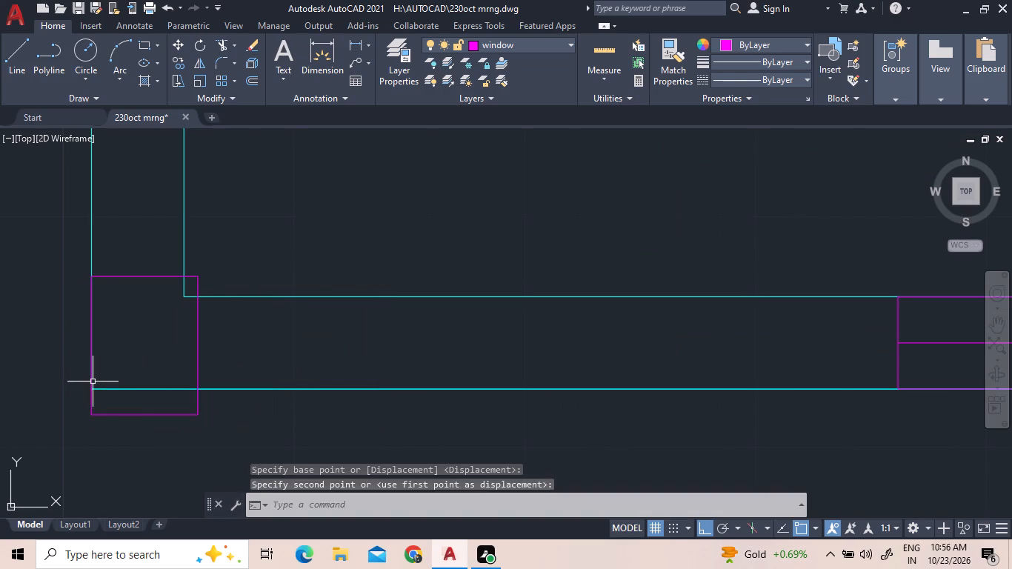
Move the southwest-corner rectangle north by its southwest corner onto the outer corner of the walls.
{"action": "left_click", "coordinate": [117, 439]}
{"action": "left_click", "coordinate": [105, 411]}
{"action": "right_click", "coordinate": [138, 342]}
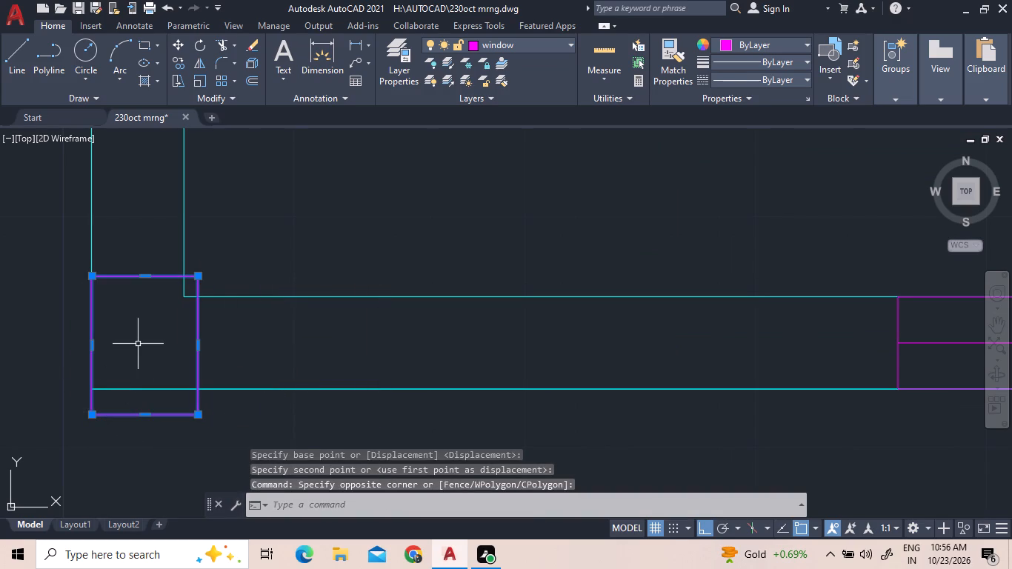
{"action": "left_click", "coordinate": [196, 285]}
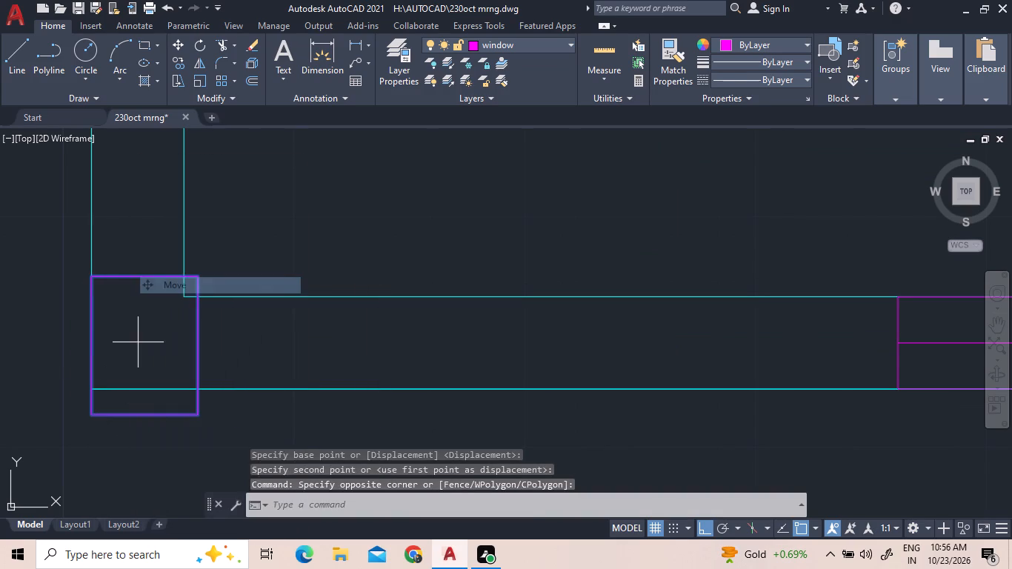
{"action": "left_click", "coordinate": [87, 416]}
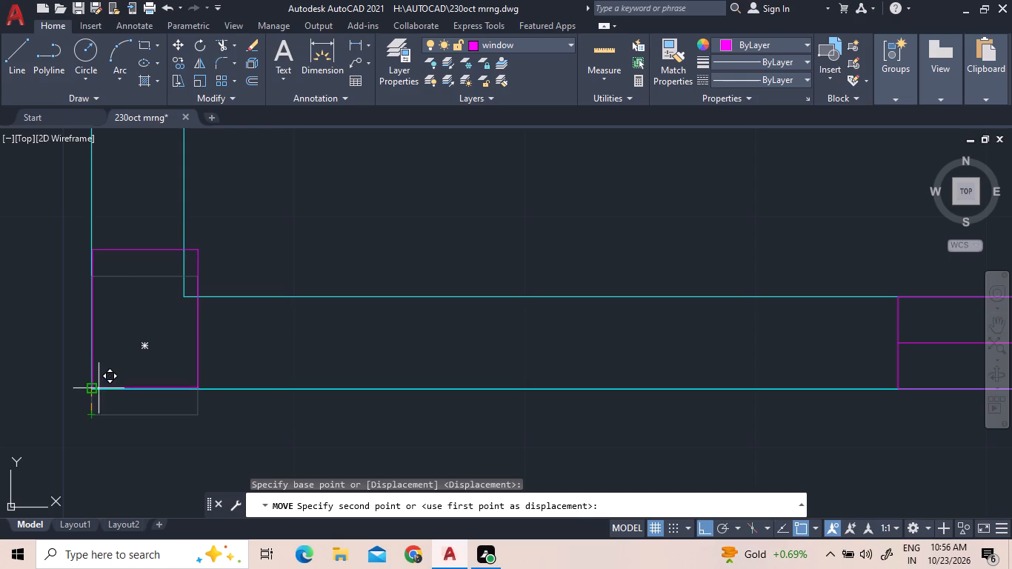
{"action": "left_click", "coordinate": [94, 390]}
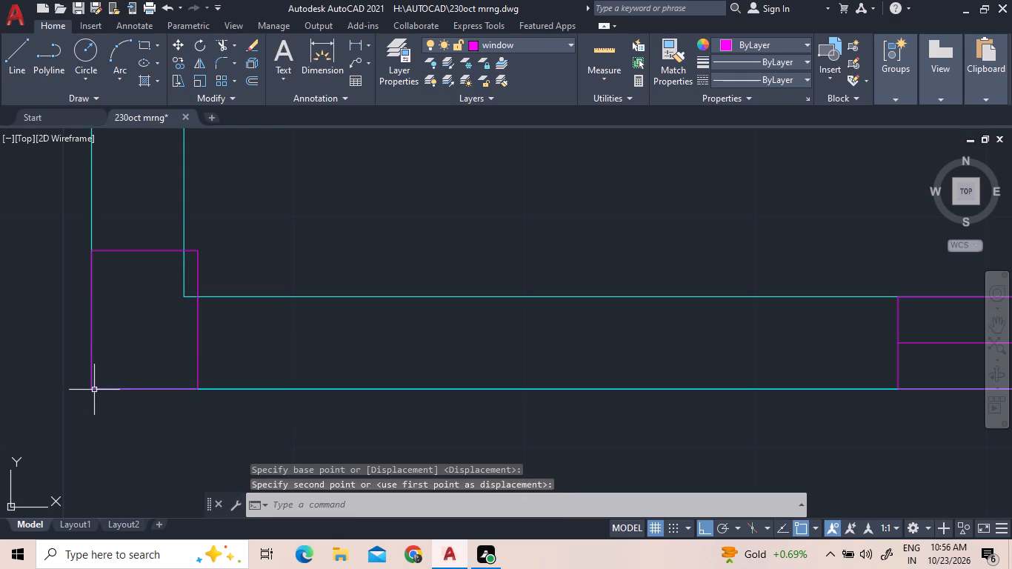
Move the rectangle at the south wall junction below the door by its northeast corner to the midpoint of the short wall's east face.
{"action": "scroll", "coordinate": [107, 385], "scroll_direction": "down", "scroll_amount": 4}
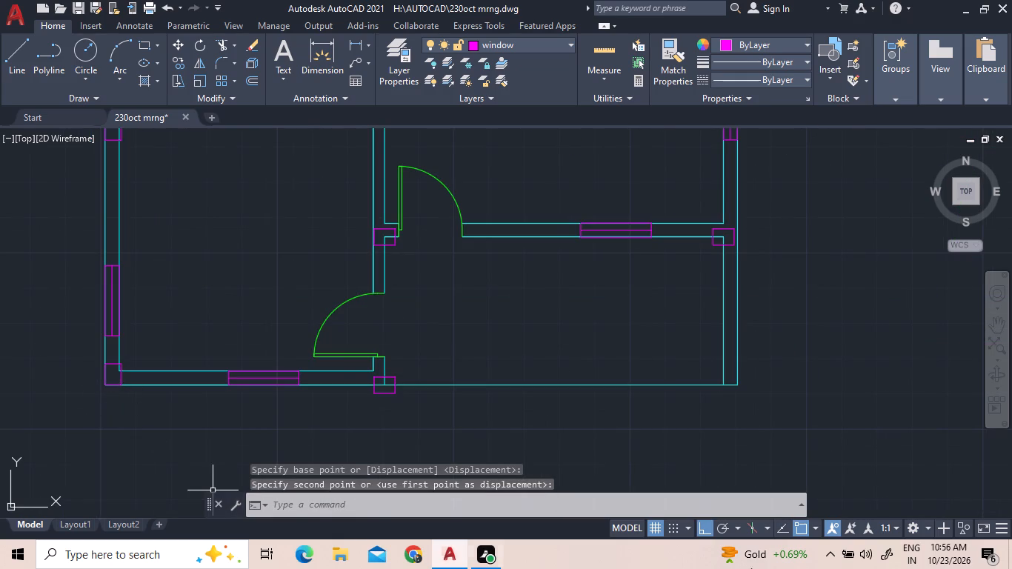
{"action": "scroll", "coordinate": [382, 376], "scroll_direction": "up", "scroll_amount": 2}
{"action": "left_click", "coordinate": [382, 380]}
{"action": "right_click", "coordinate": [465, 353]}
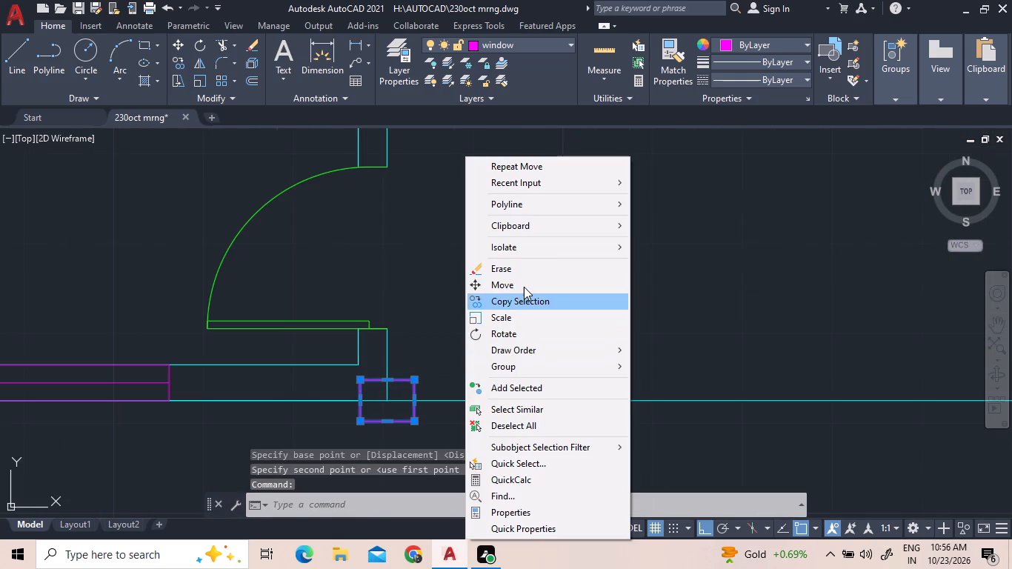
{"action": "left_click", "coordinate": [524, 286]}
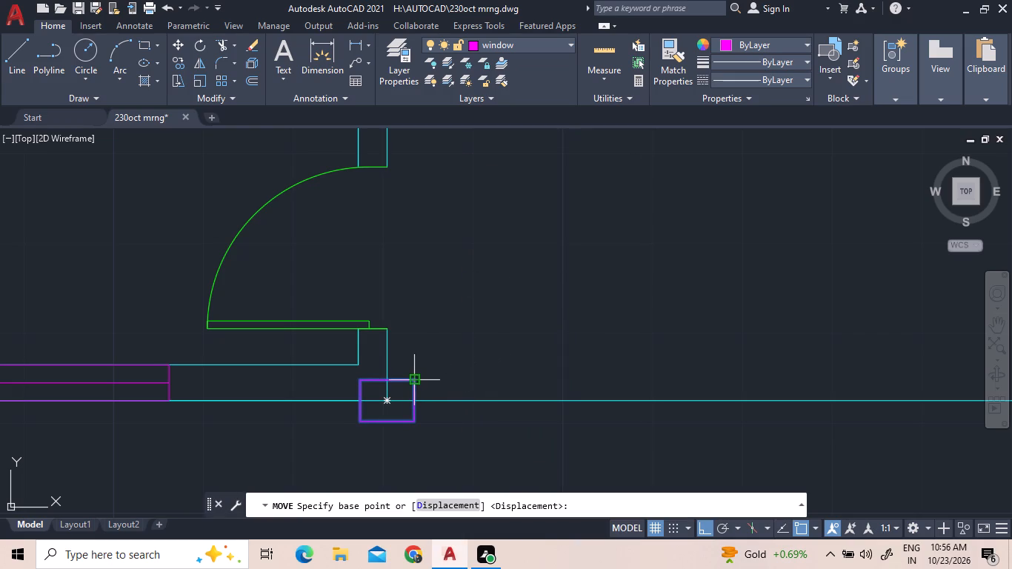
{"action": "left_click", "coordinate": [416, 379]}
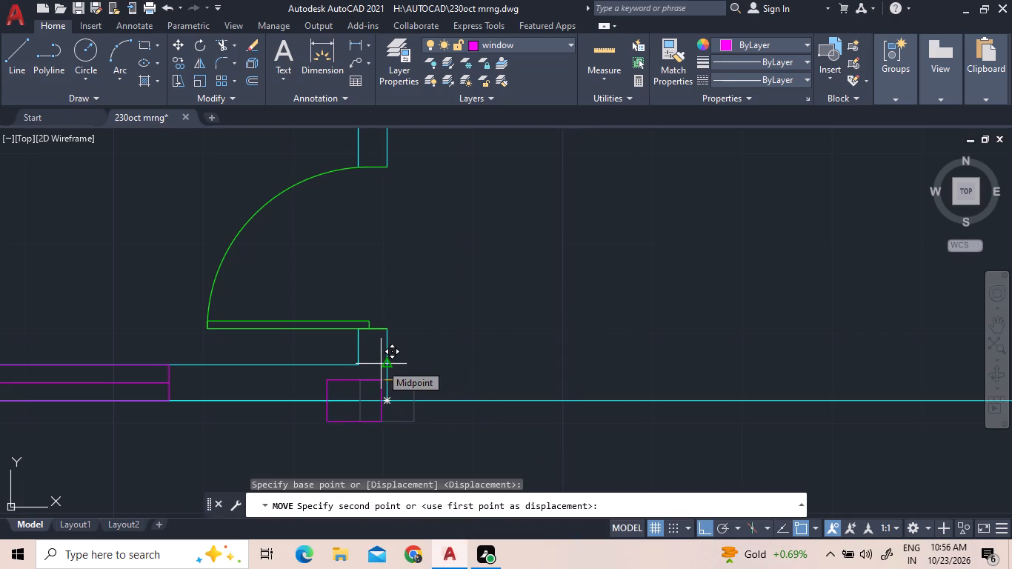
{"action": "left_click", "coordinate": [387, 362]}
Move the rectangle at the south wall junction below the door north by its southeast corner onto the south wall's outer face.
{"action": "left_click", "coordinate": [382, 410]}
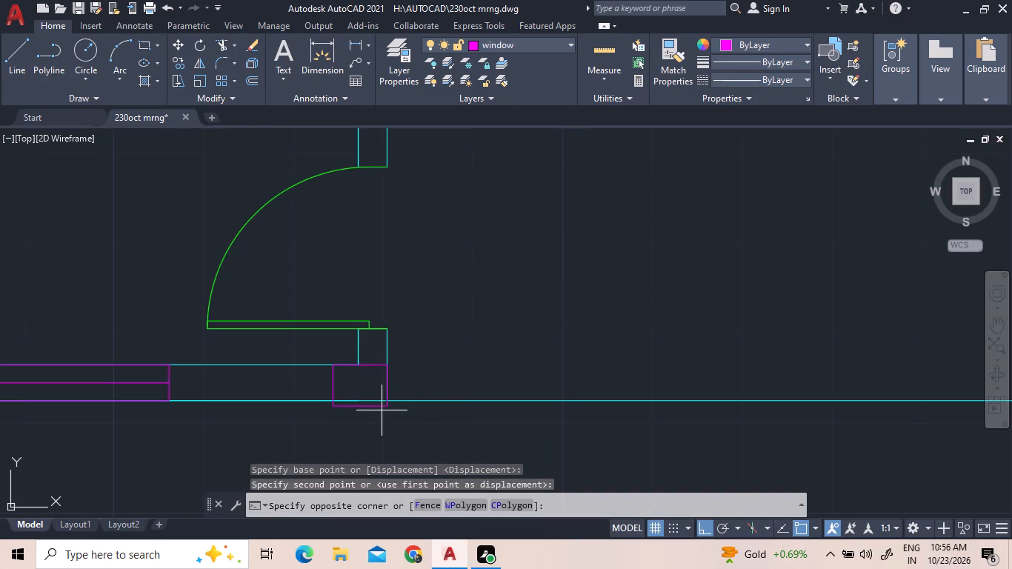
{"action": "left_click", "coordinate": [362, 405]}
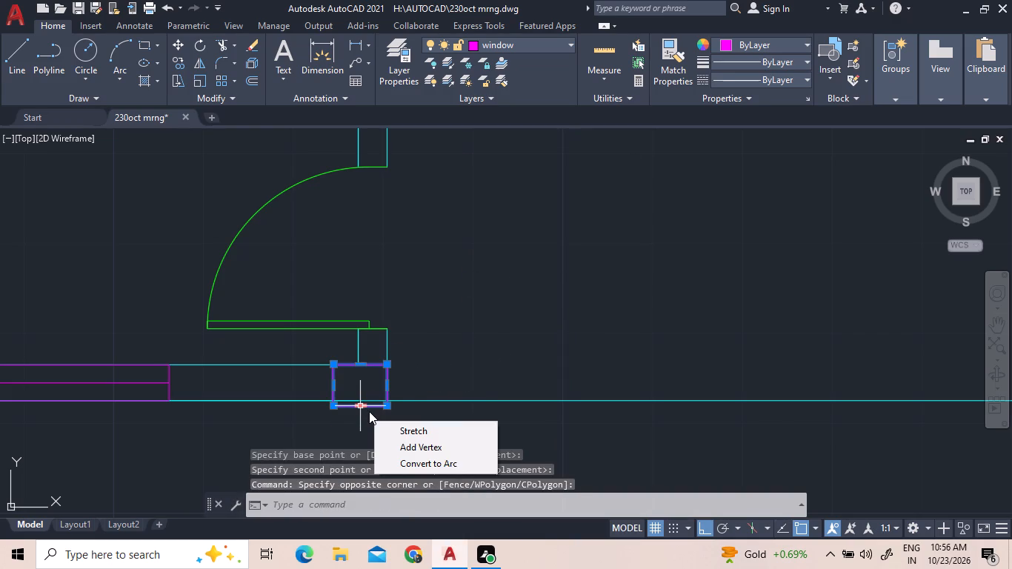
{"action": "scroll", "coordinate": [370, 412], "scroll_direction": "up", "scroll_amount": 3}
{"action": "scroll", "coordinate": [447, 357], "scroll_direction": "up", "scroll_amount": 3}
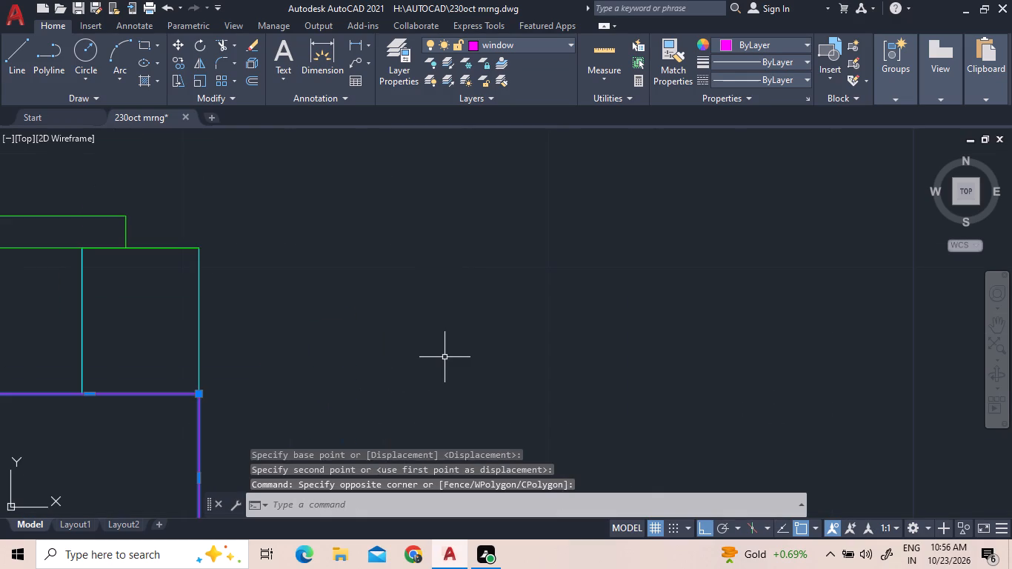
{"action": "scroll", "coordinate": [445, 357], "scroll_direction": "down", "scroll_amount": 2}
{"action": "scroll", "coordinate": [353, 445], "scroll_direction": "up", "scroll_amount": 5}
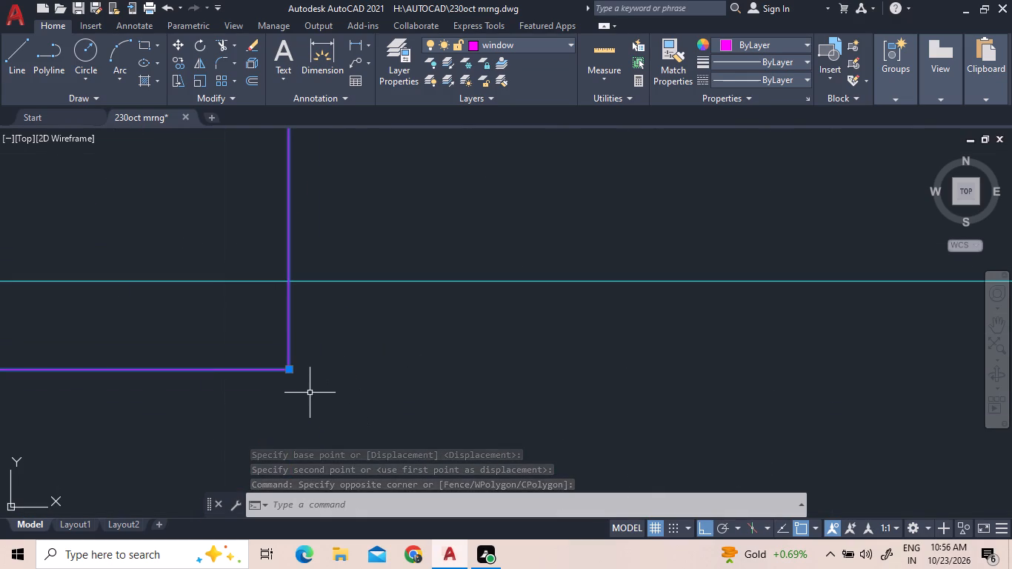
{"action": "right_click", "coordinate": [291, 371]}
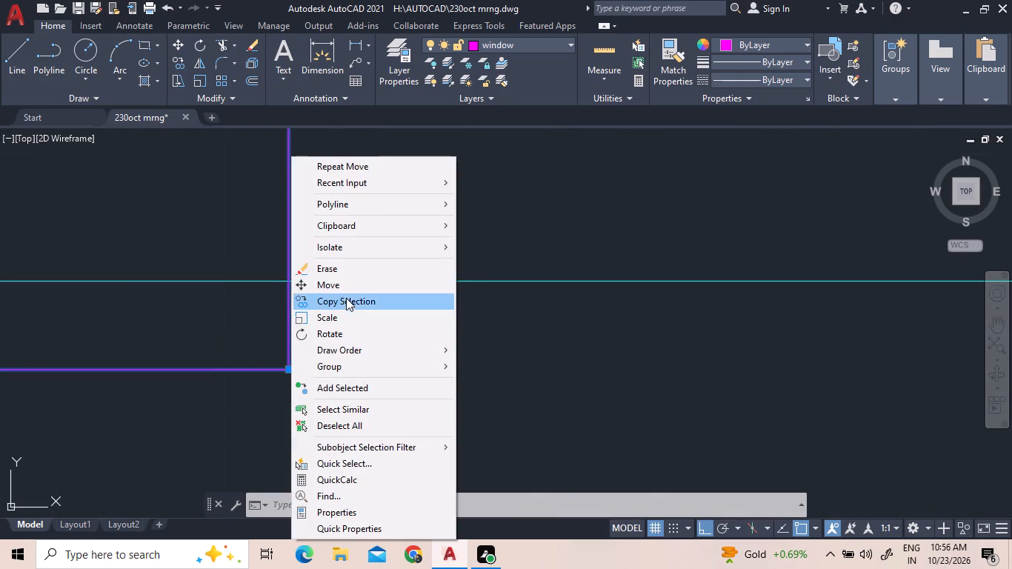
{"action": "left_click", "coordinate": [342, 287]}
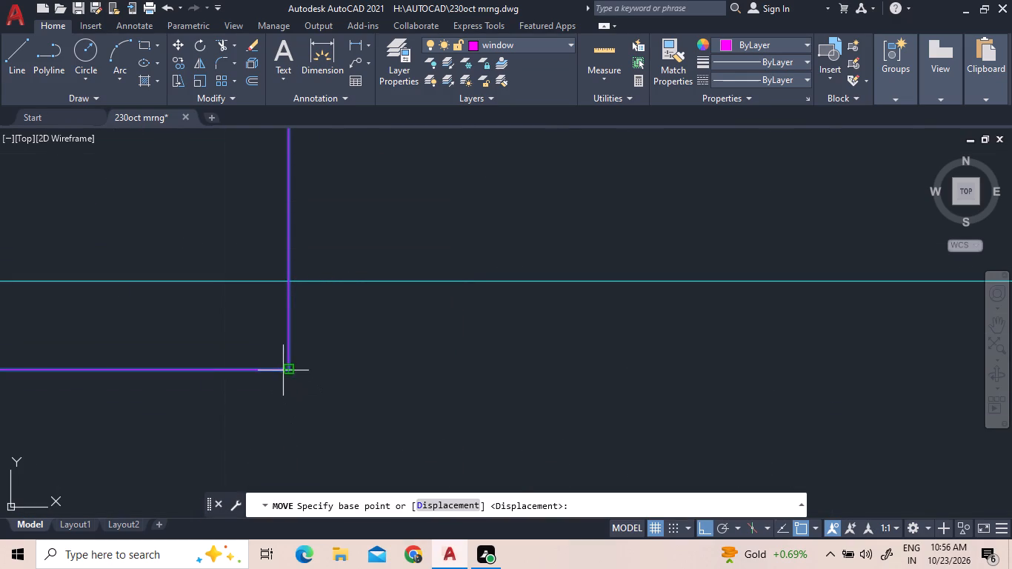
{"action": "left_click", "coordinate": [288, 370]}
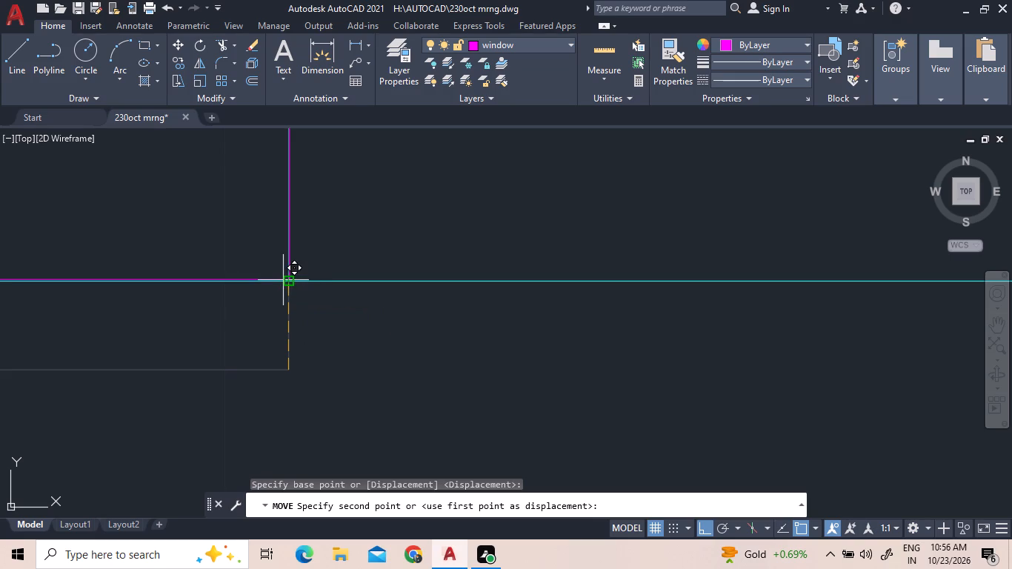
{"action": "left_click", "coordinate": [287, 280]}
Rotate the rectangle at the east wall junction by 270° about its northeast corner so its long side runs north-south.
{"action": "scroll", "coordinate": [314, 330], "scroll_direction": "down", "scroll_amount": 7}
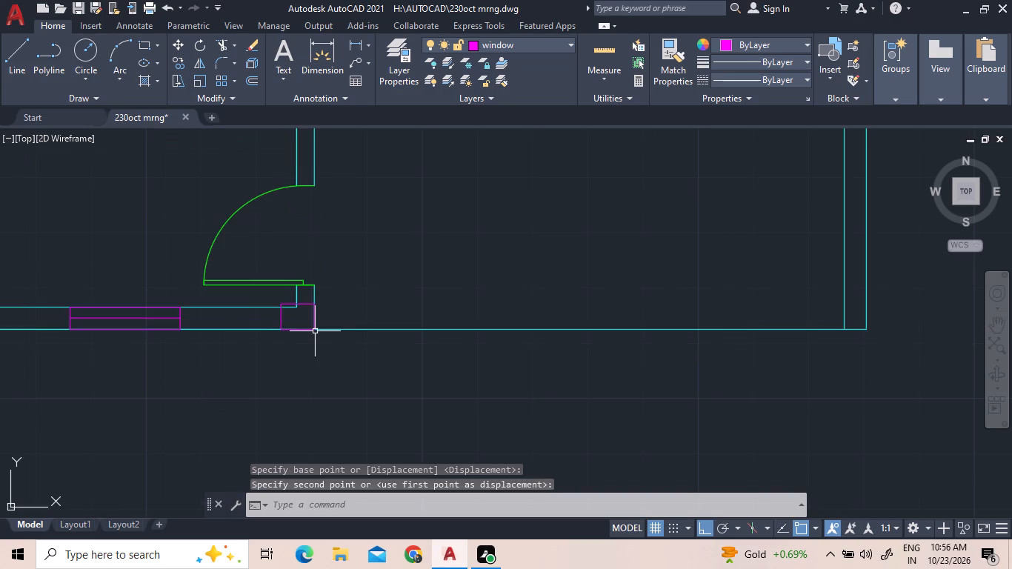
{"action": "scroll", "coordinate": [315, 331], "scroll_direction": "down", "scroll_amount": 2}
{"action": "scroll", "coordinate": [939, 565], "scroll_direction": "down", "scroll_amount": 2}
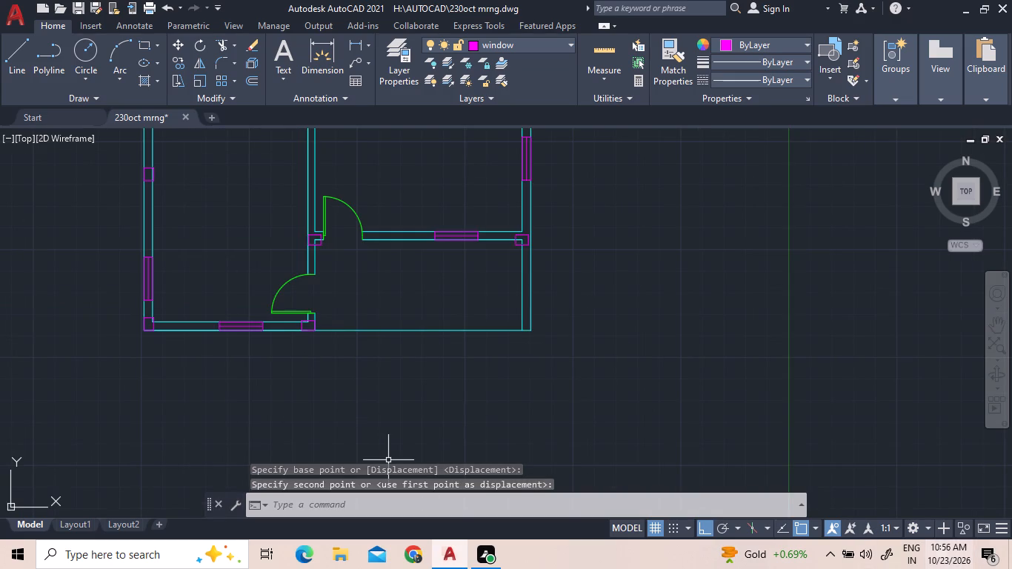
{"action": "scroll", "coordinate": [552, 224], "scroll_direction": "up", "scroll_amount": 3}
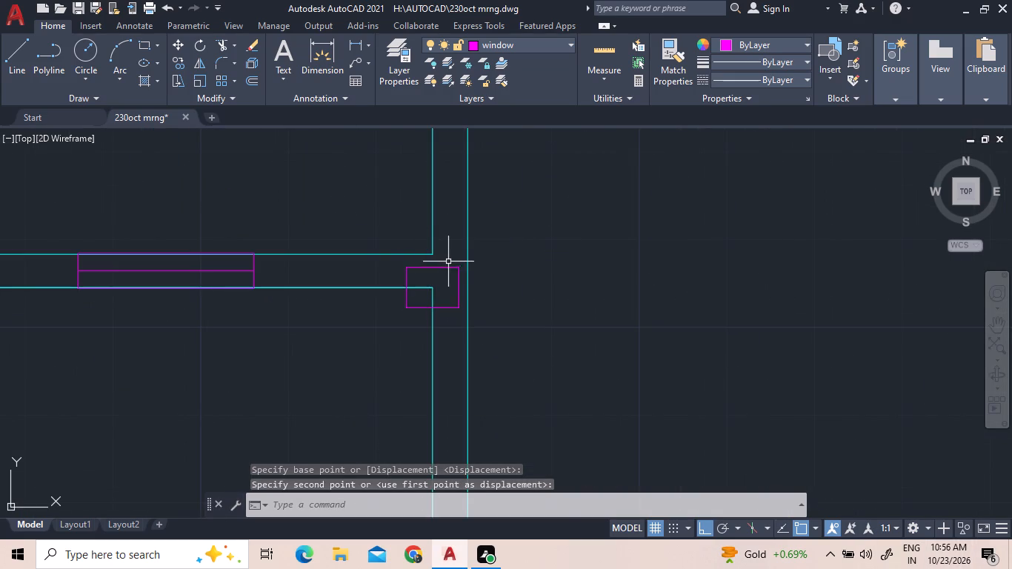
{"action": "left_click", "coordinate": [448, 268]}
{"action": "right_click", "coordinate": [434, 238]}
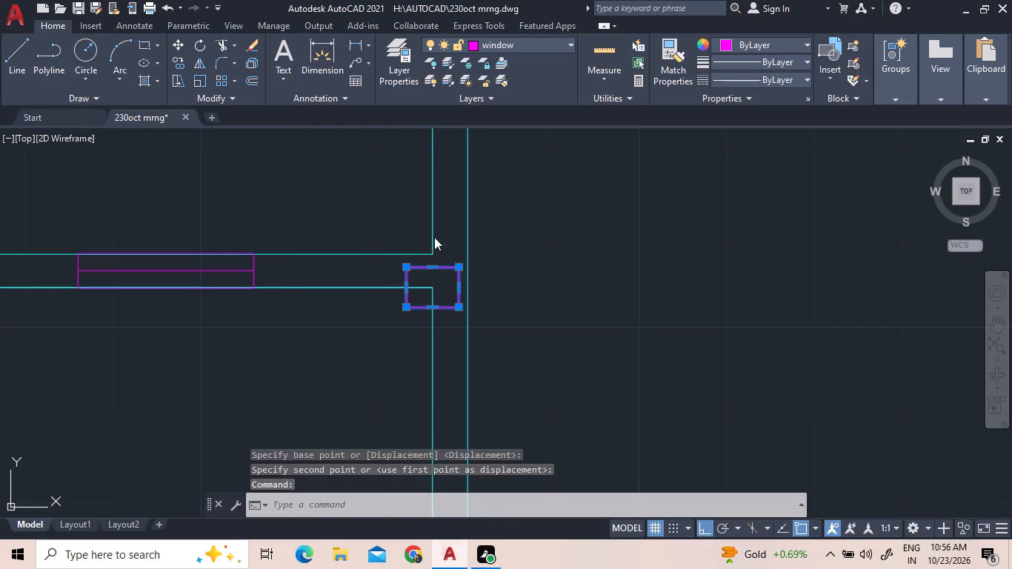
{"action": "left_click", "coordinate": [482, 331]}
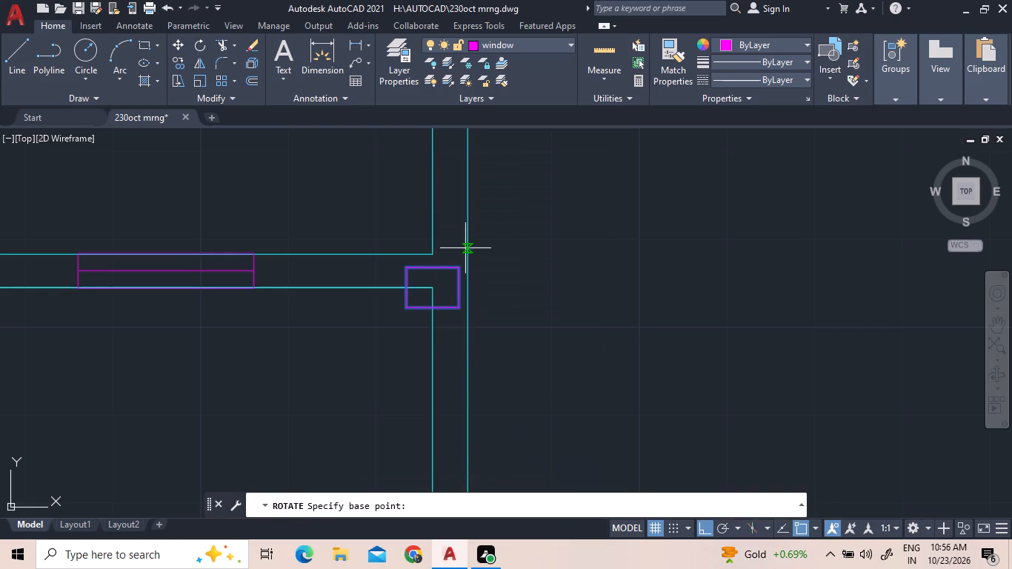
{"action": "left_click", "coordinate": [456, 265]}
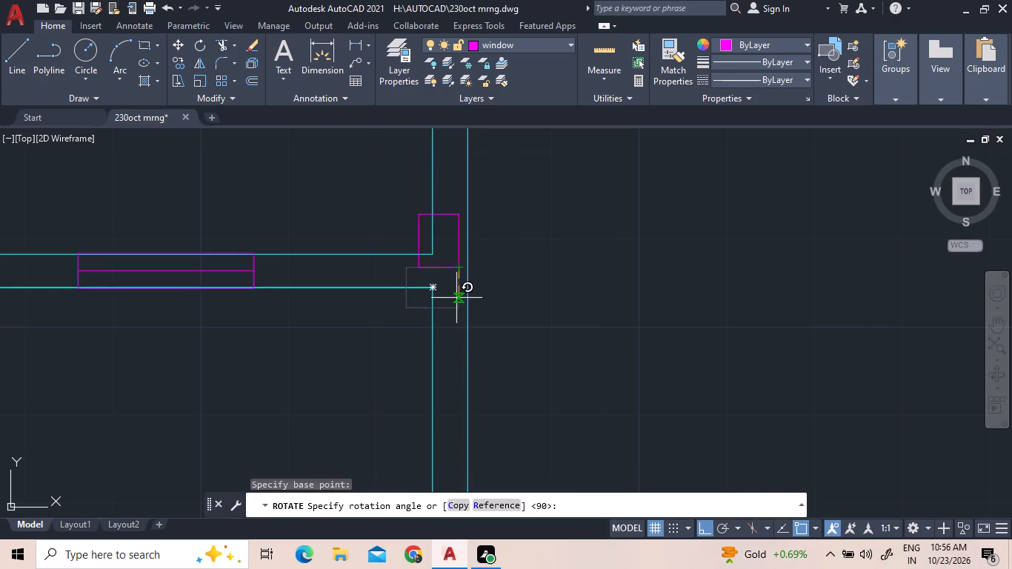
{"action": "left_click", "coordinate": [456, 298]}
Move the east-junction rectangle east by its southeast corner until its east edge lies on the east wall's outer face.
{"action": "left_click", "coordinate": [456, 276]}
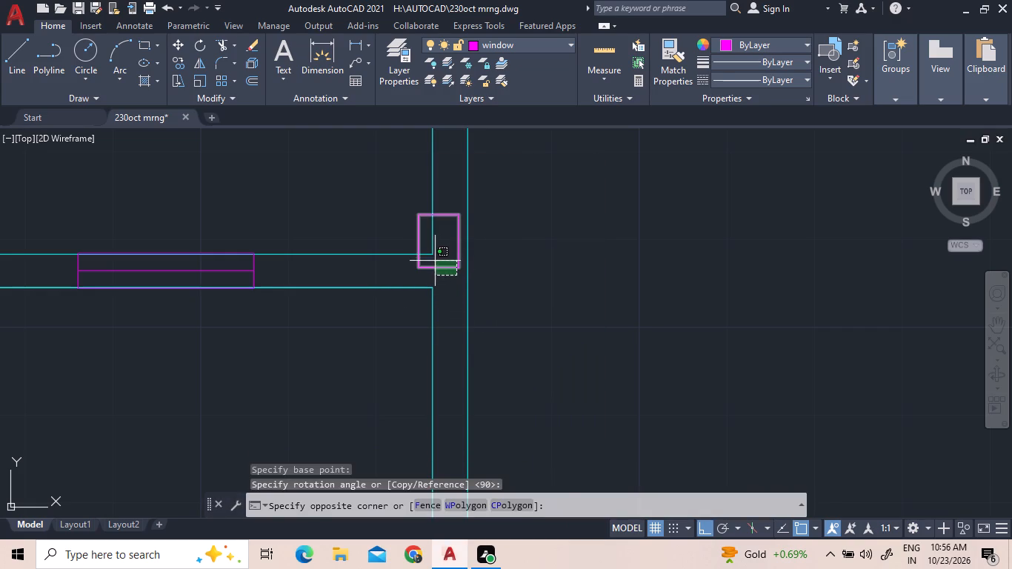
{"action": "left_click", "coordinate": [435, 261]}
{"action": "right_click", "coordinate": [435, 261]}
{"action": "left_click", "coordinate": [464, 293]}
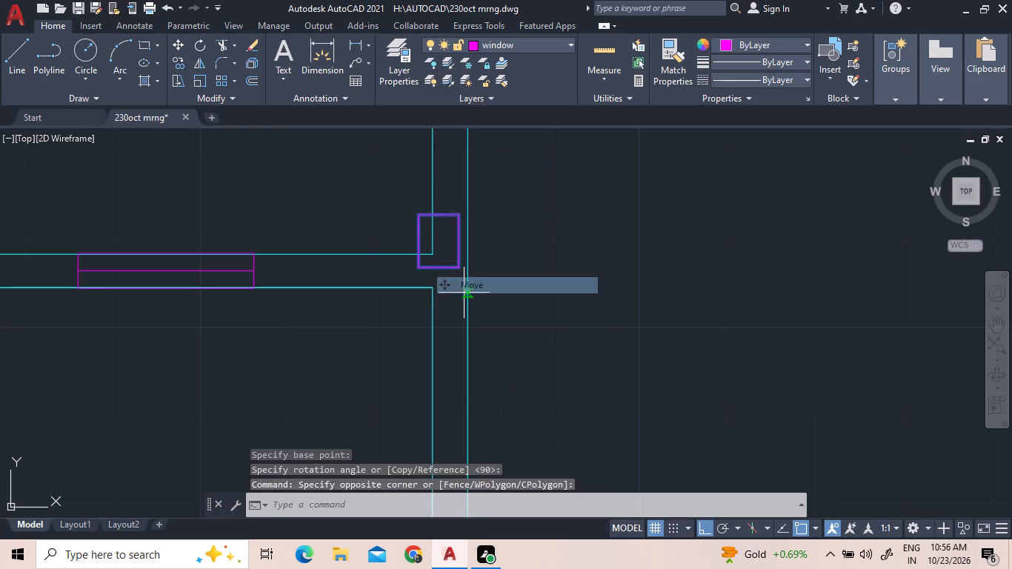
{"action": "scroll", "coordinate": [435, 239], "scroll_direction": "up", "scroll_amount": 3}
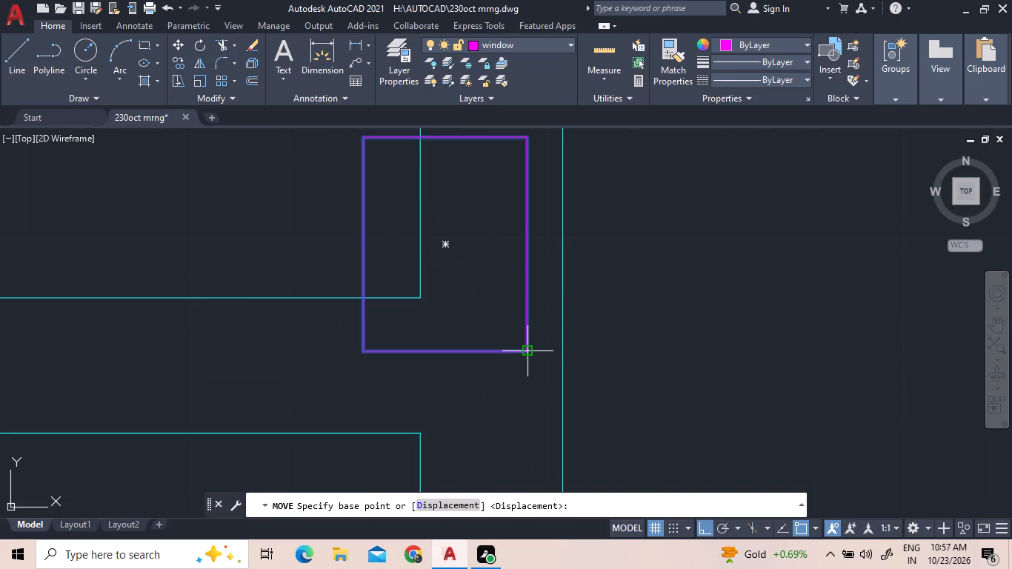
{"action": "left_click", "coordinate": [527, 347]}
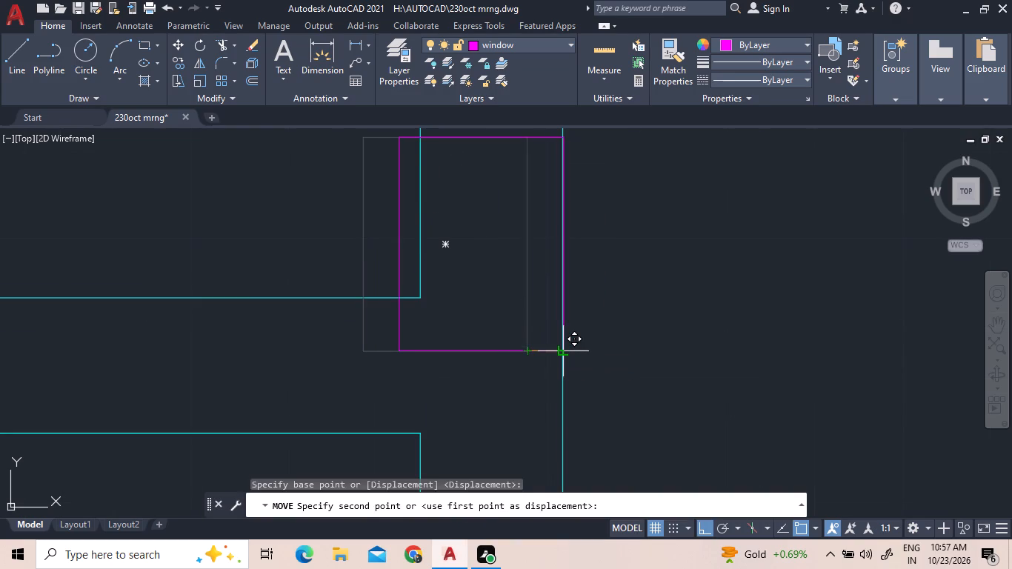
{"action": "left_click", "coordinate": [565, 351]}
Move the east-junction rectangle south by its southwest corner until its south edge aligns with the cross wall's south face.
{"action": "left_click", "coordinate": [547, 363]}
{"action": "left_click", "coordinate": [522, 330]}
{"action": "right_click", "coordinate": [522, 330]}
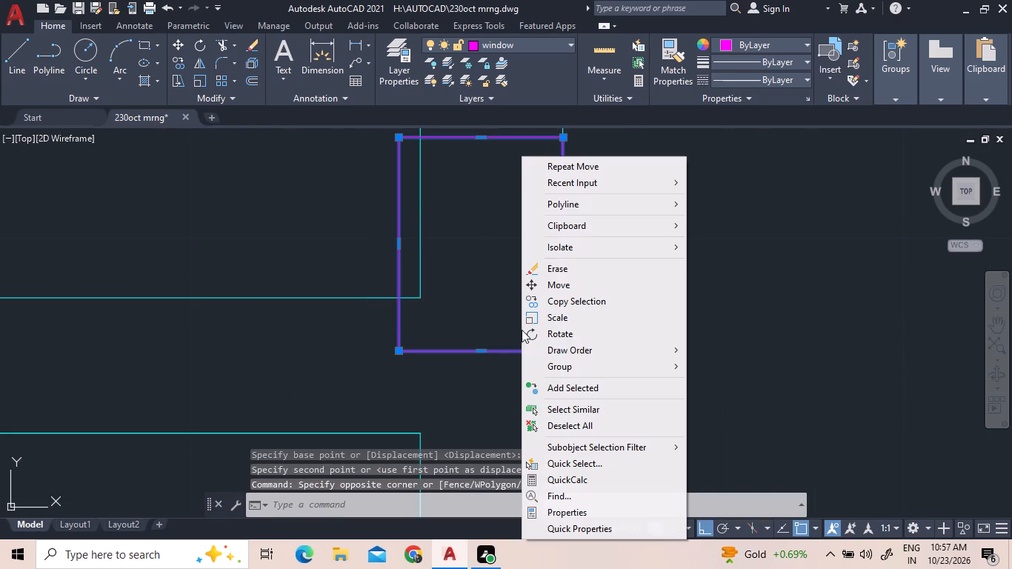
{"action": "left_click", "coordinate": [558, 286]}
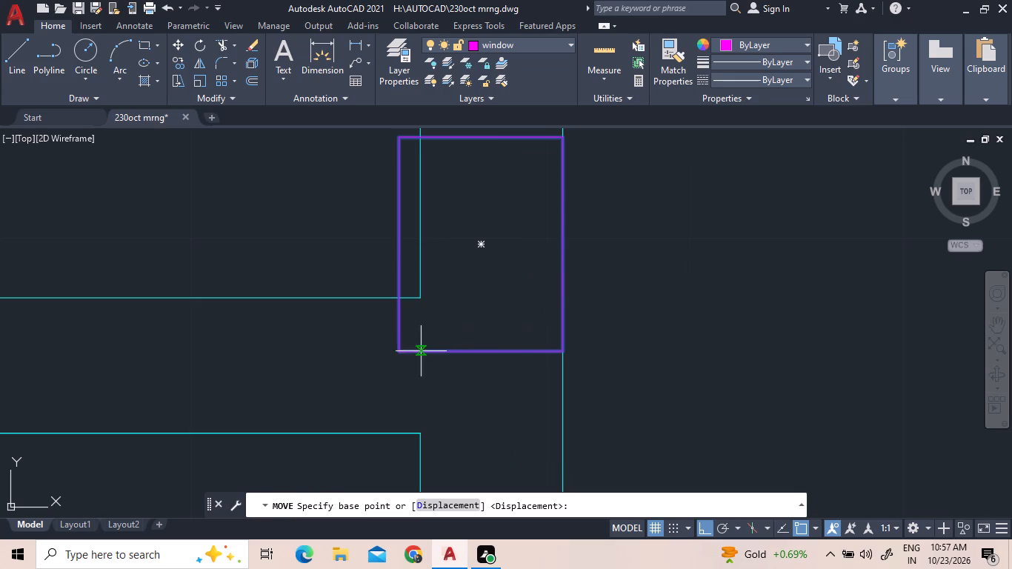
{"action": "left_click", "coordinate": [400, 351]}
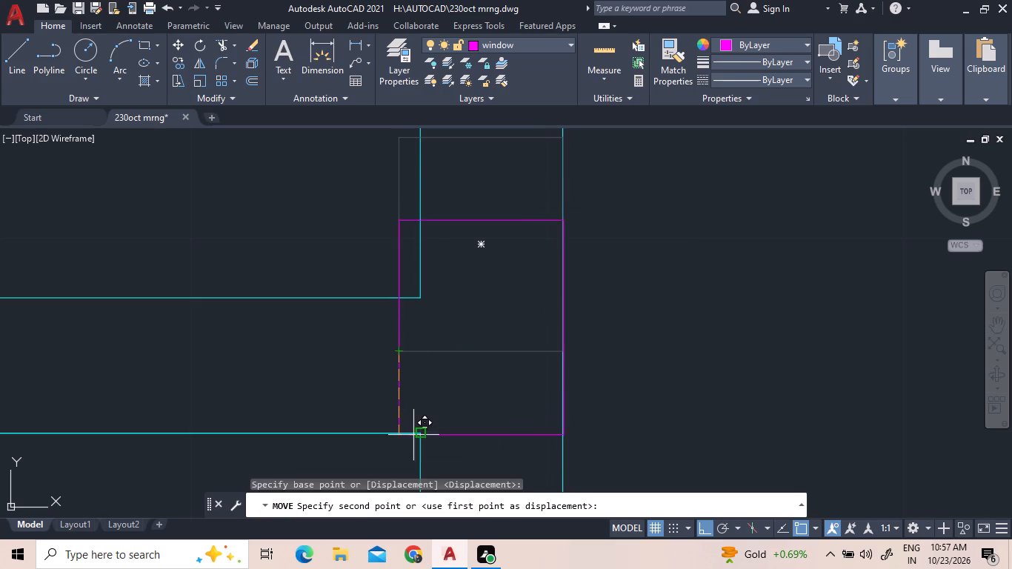
{"action": "scroll", "coordinate": [413, 433], "scroll_direction": "up", "scroll_amount": 3}
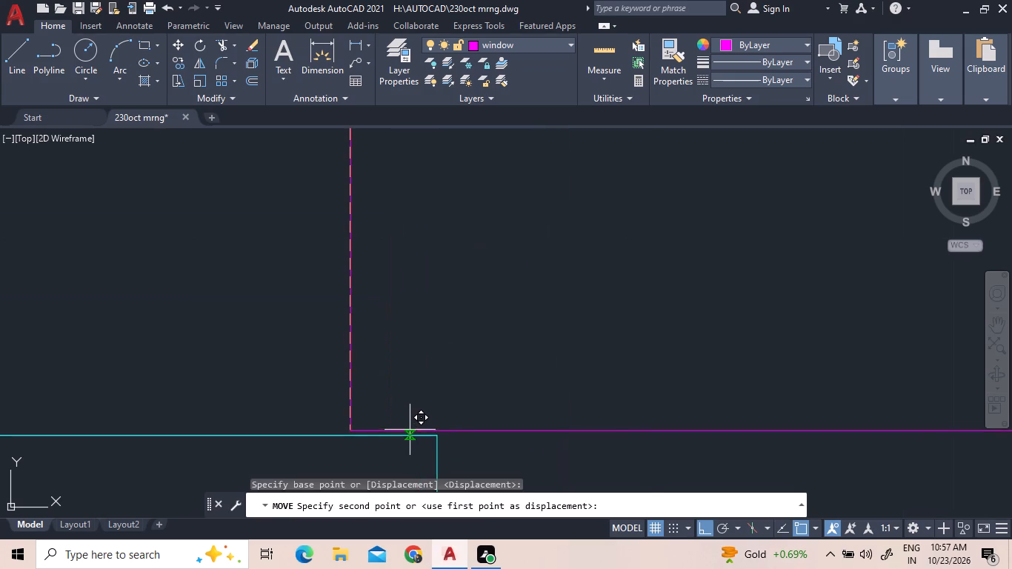
{"action": "left_click", "coordinate": [348, 435]}
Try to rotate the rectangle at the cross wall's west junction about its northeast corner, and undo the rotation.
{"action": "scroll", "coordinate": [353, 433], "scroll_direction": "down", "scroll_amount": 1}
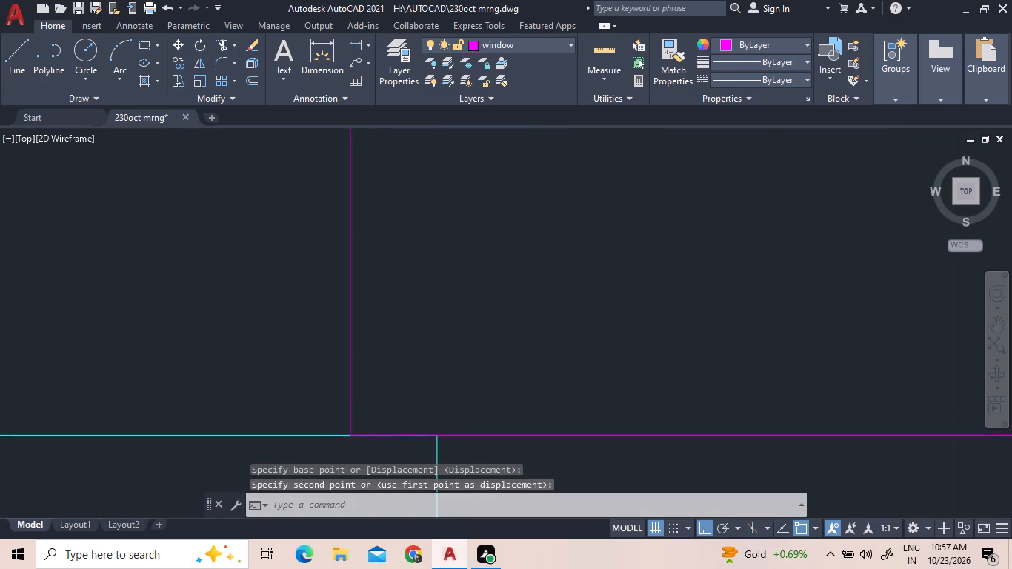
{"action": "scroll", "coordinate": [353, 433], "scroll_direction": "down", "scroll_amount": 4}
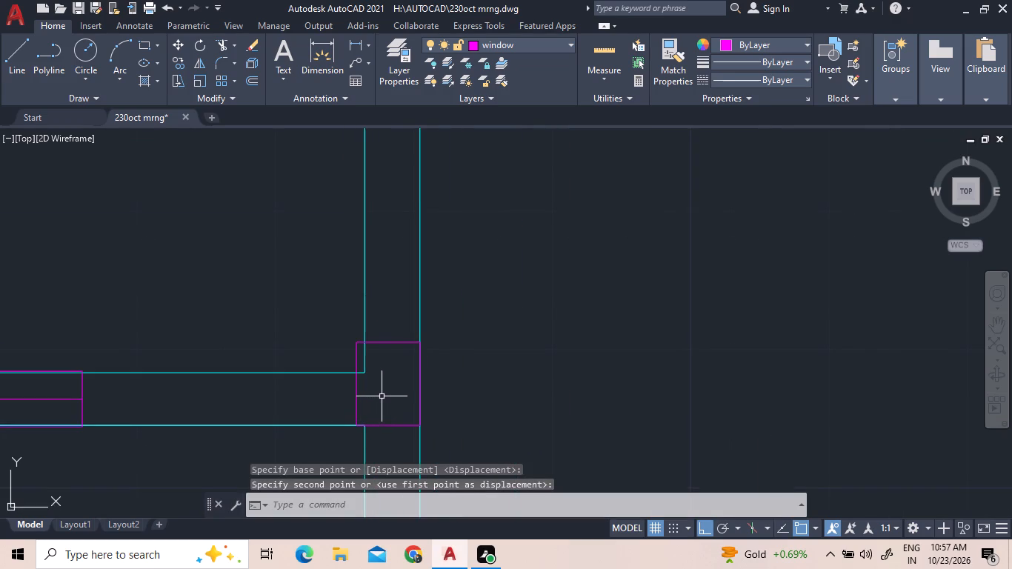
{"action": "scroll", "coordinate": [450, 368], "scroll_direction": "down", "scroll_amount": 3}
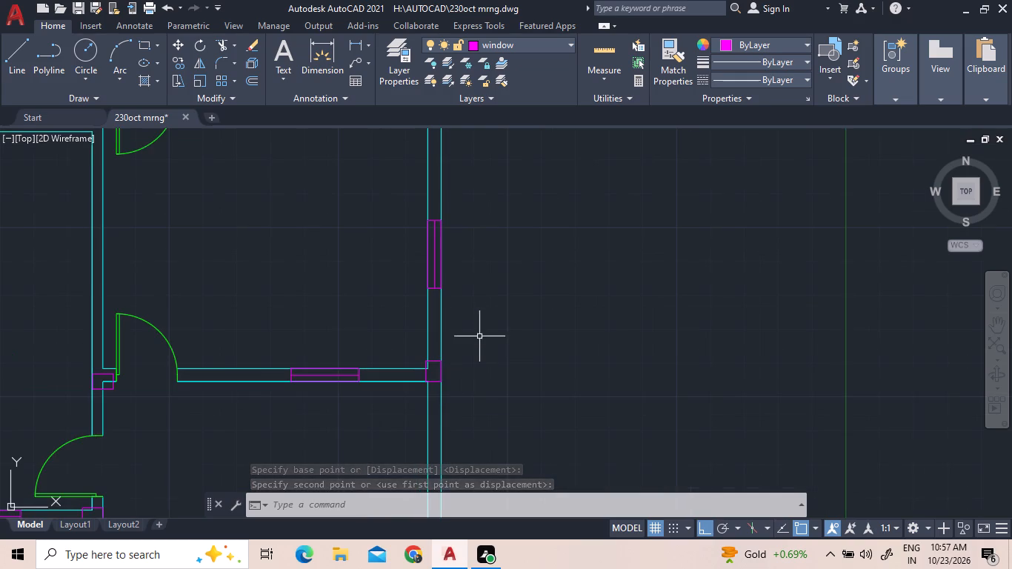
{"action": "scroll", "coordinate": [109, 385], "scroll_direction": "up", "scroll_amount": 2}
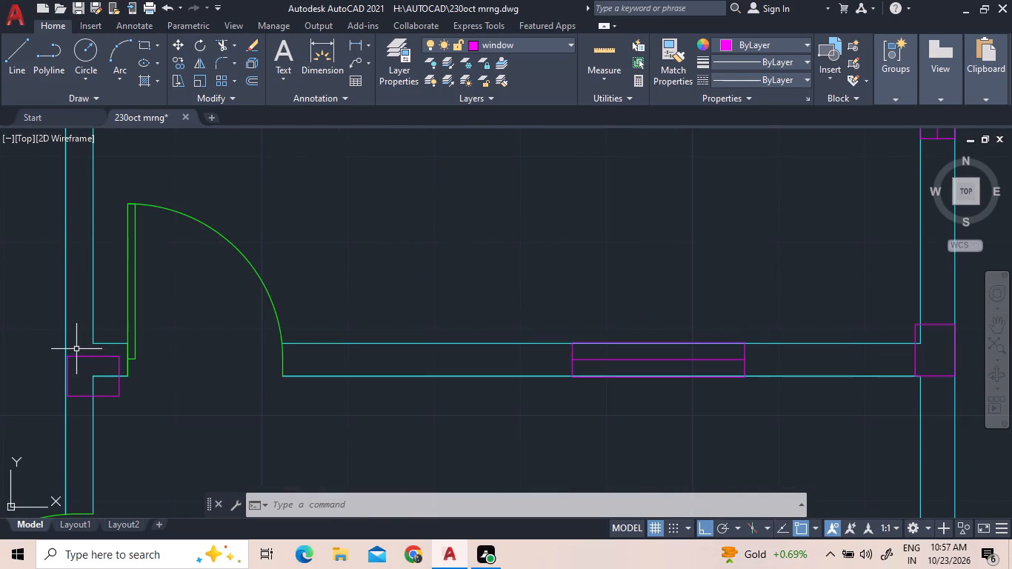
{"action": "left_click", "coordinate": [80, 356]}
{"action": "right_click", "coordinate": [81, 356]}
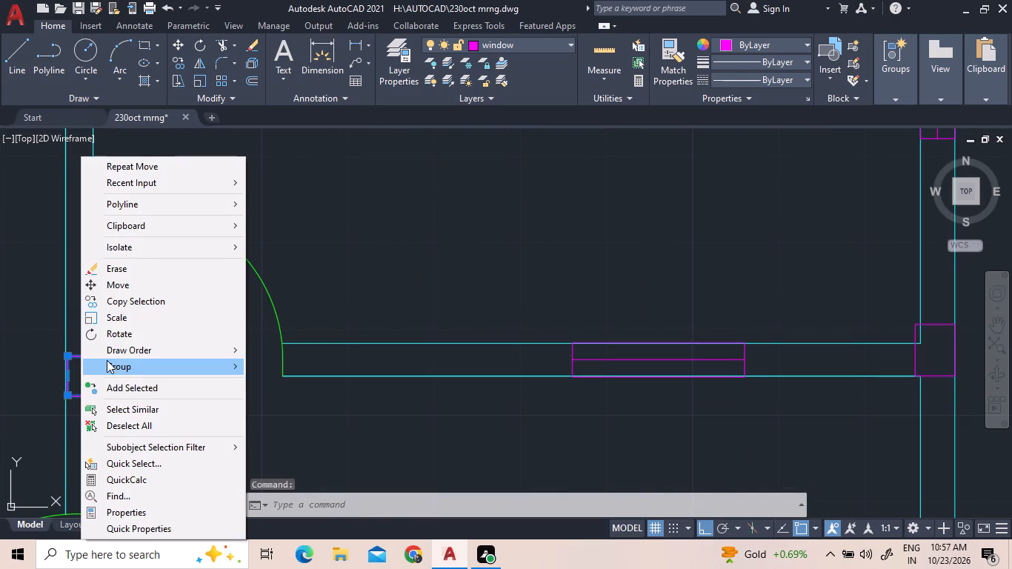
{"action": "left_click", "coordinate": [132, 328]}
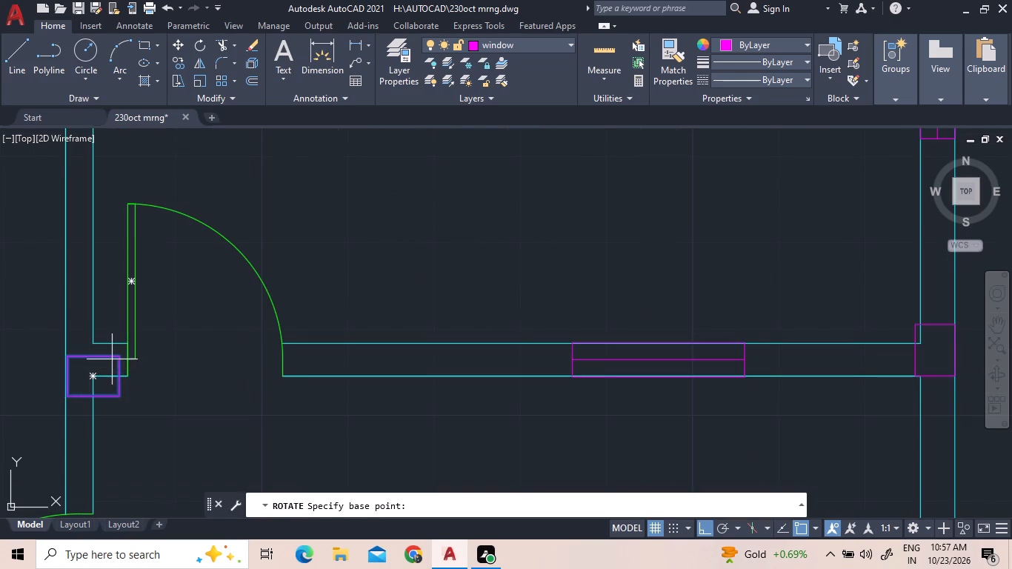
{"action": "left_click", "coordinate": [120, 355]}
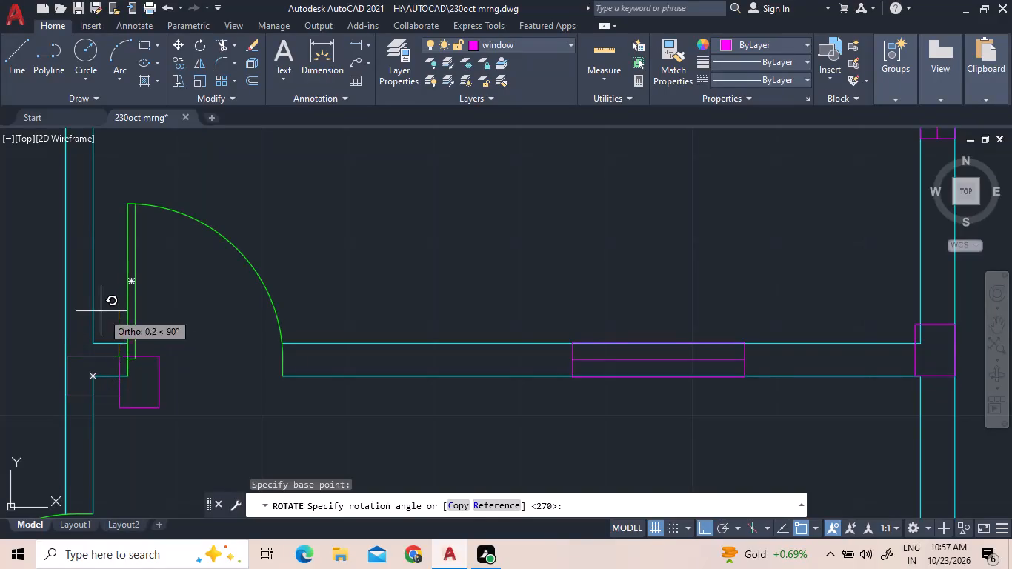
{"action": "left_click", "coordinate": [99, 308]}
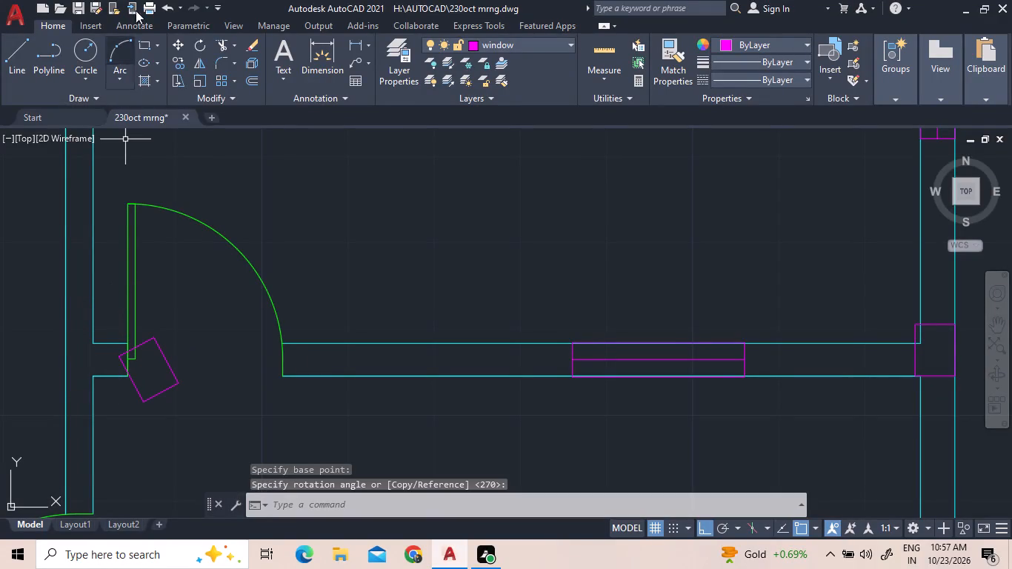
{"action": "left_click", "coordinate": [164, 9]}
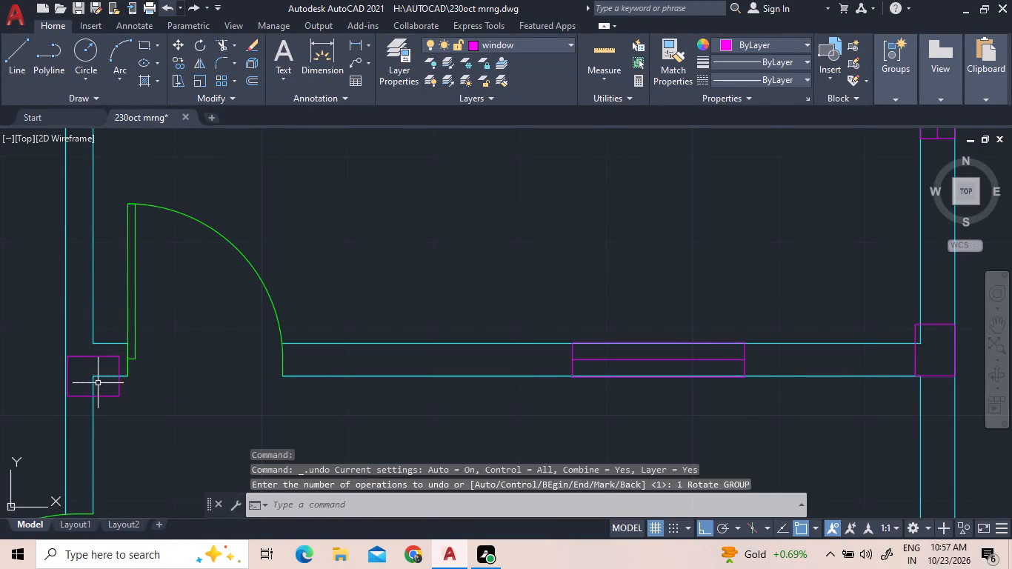
Rotate the rectangle at the cross wall's west junction by 90° about its northeast corner so its long side runs north-south.
{"action": "left_click", "coordinate": [84, 354]}
{"action": "left_click", "coordinate": [70, 364]}
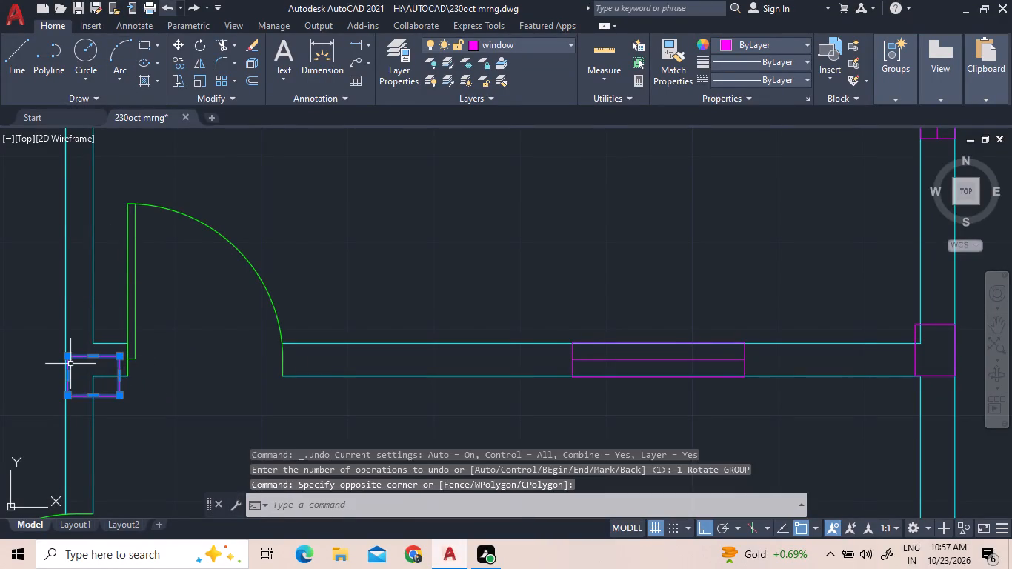
{"action": "right_click", "coordinate": [82, 360]}
{"action": "left_click", "coordinate": [129, 337]}
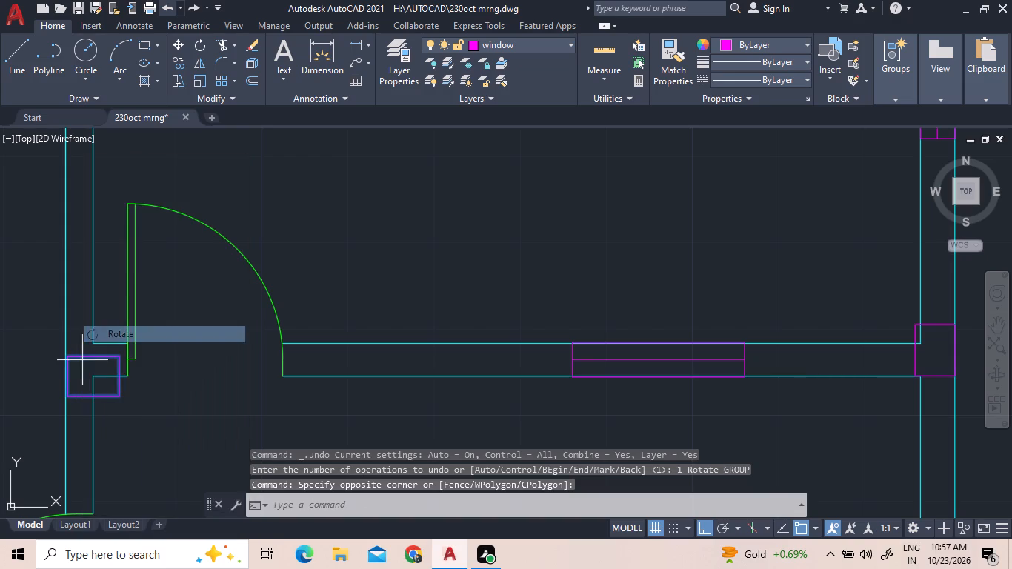
{"action": "left_click", "coordinate": [115, 357]}
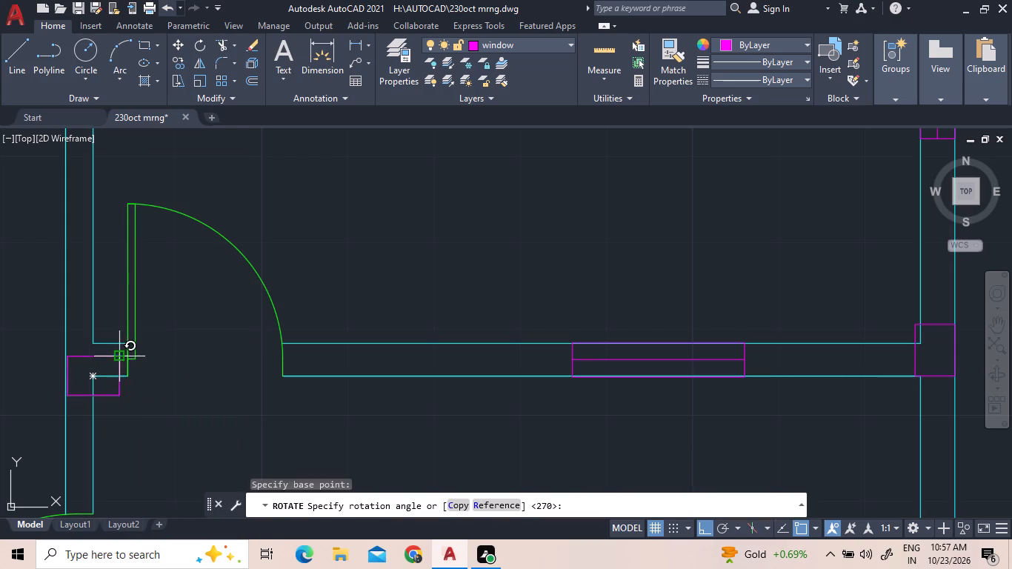
{"action": "left_click", "coordinate": [110, 328]}
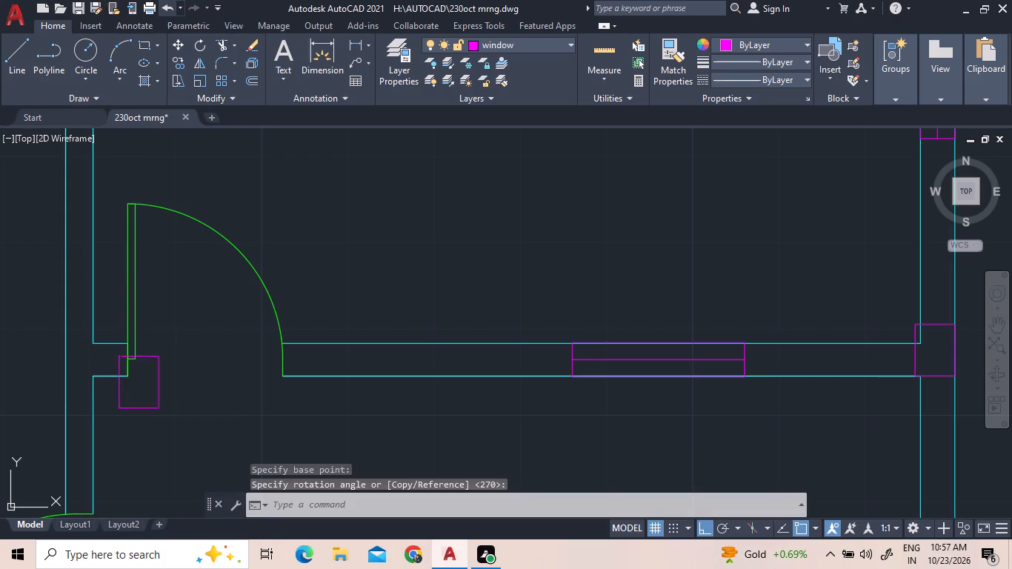
Move the cross wall's west-junction rectangle by its southwest corner to where the vertical wall's east face meets the cross wall's south face.
{"action": "left_click", "coordinate": [135, 407]}
{"action": "right_click", "coordinate": [113, 404]}
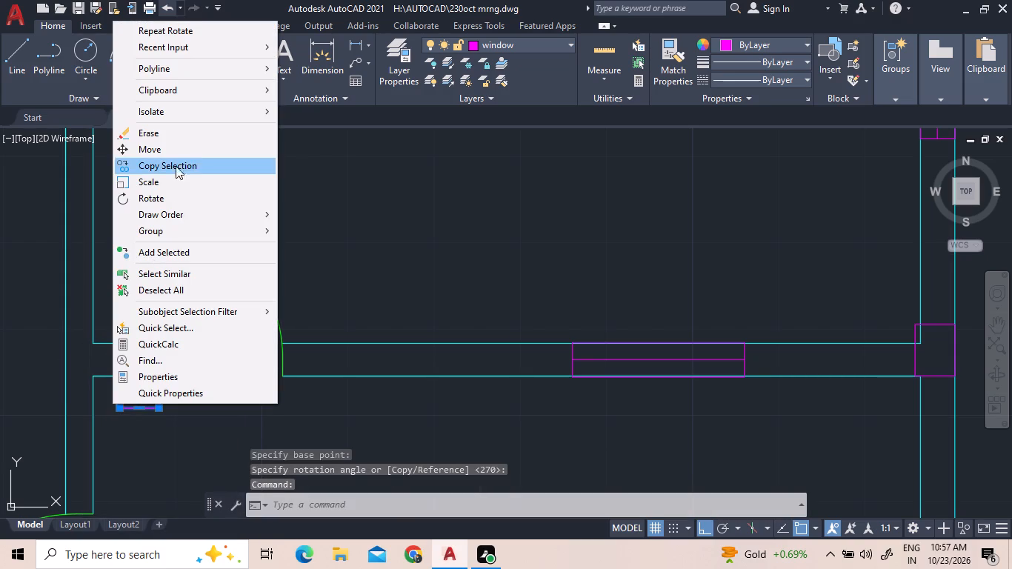
{"action": "left_click", "coordinate": [176, 142]}
{"action": "scroll", "coordinate": [121, 270], "scroll_direction": "up", "scroll_amount": 1}
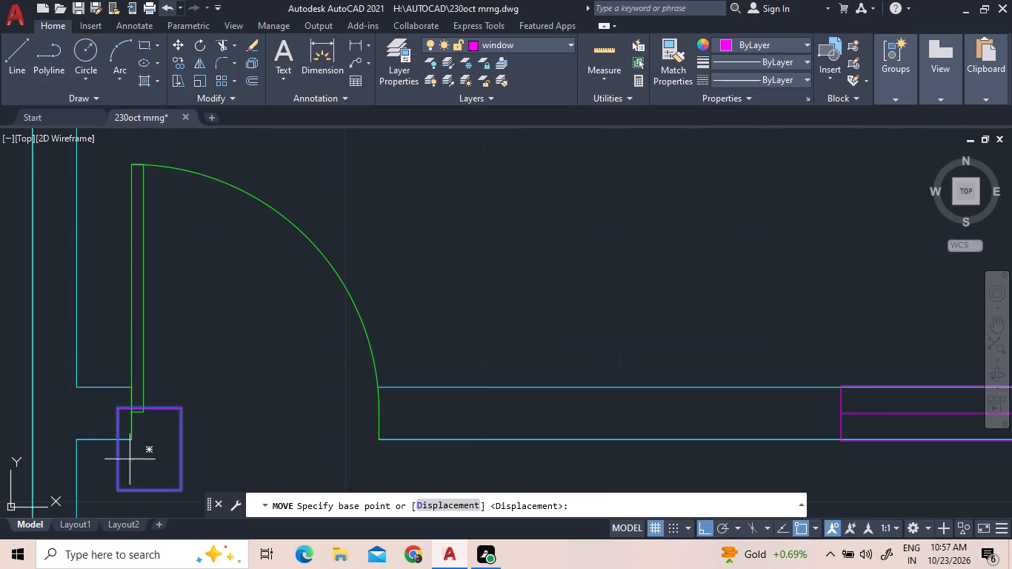
{"action": "left_click", "coordinate": [116, 490]}
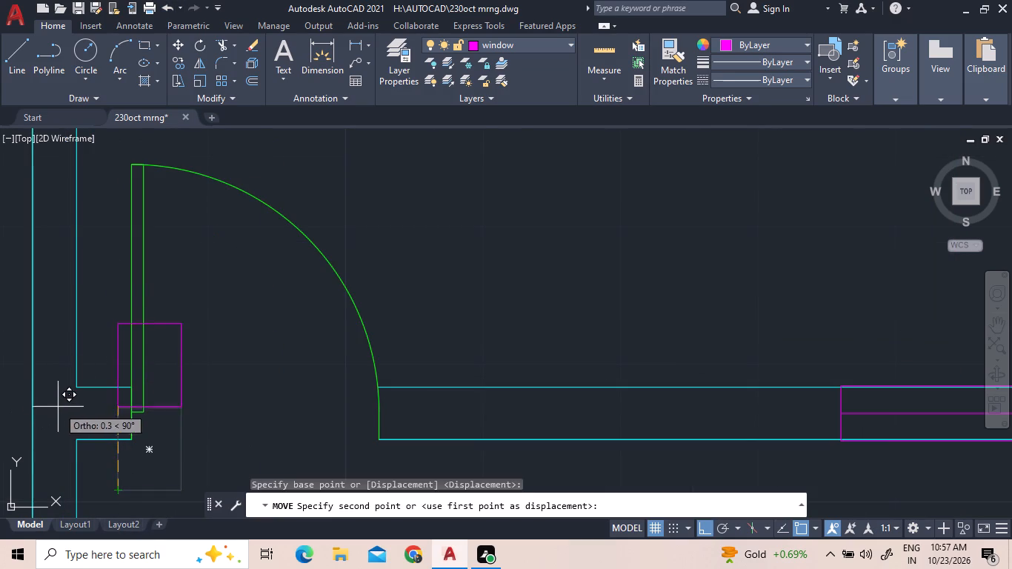
{"action": "left_click", "coordinate": [74, 437]}
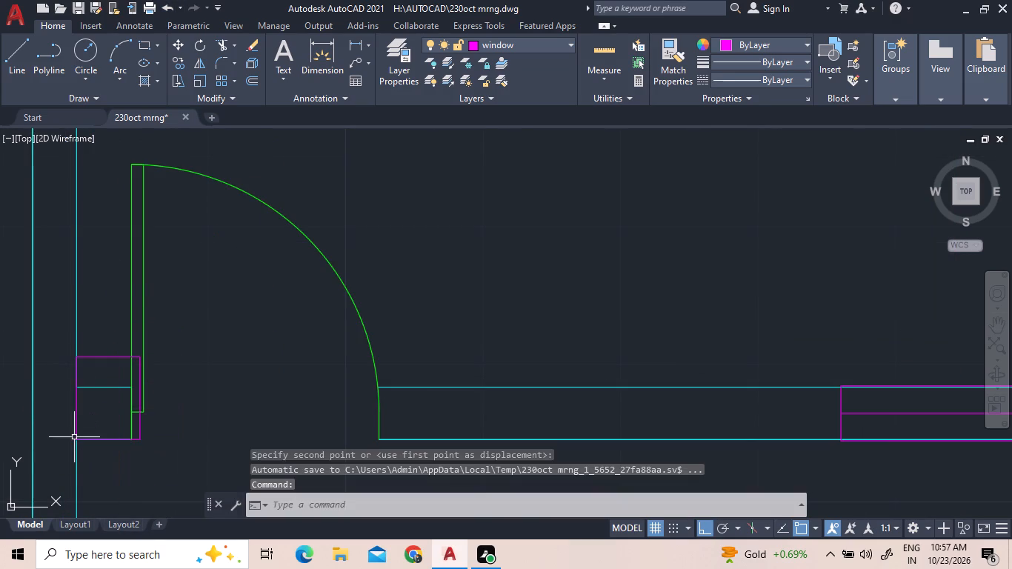
Move the same rectangle west by its southwest corner until its west edge lies on the vertical wall's west face.
{"action": "left_click", "coordinate": [84, 424]}
{"action": "left_click", "coordinate": [53, 402]}
{"action": "right_click", "coordinate": [53, 410]}
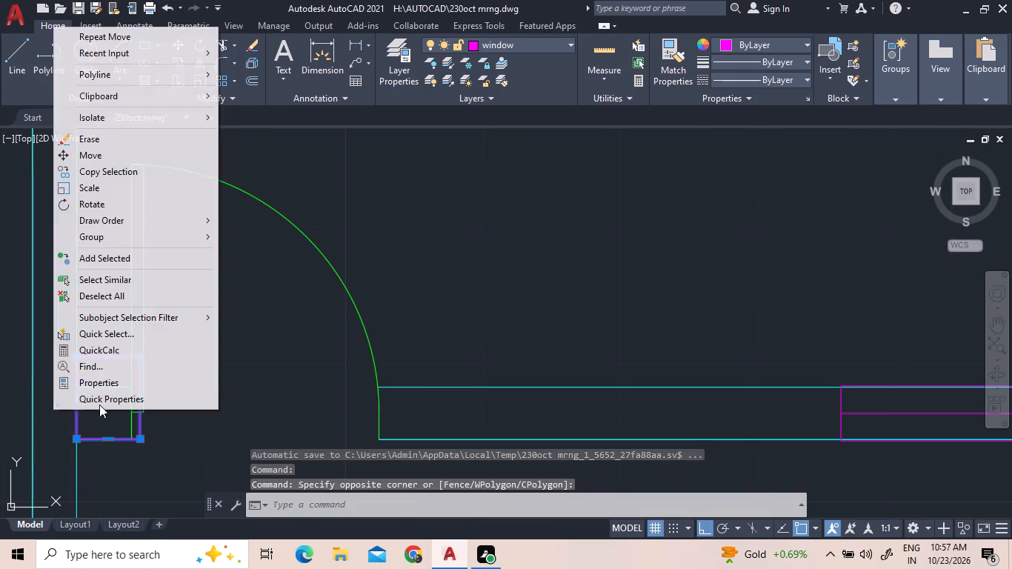
{"action": "left_click", "coordinate": [150, 153]}
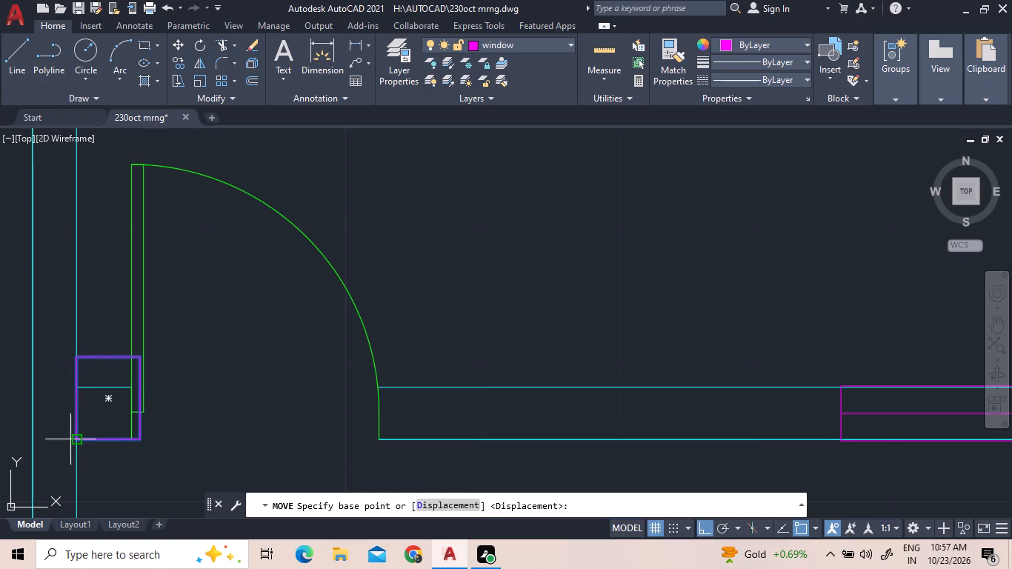
{"action": "left_click", "coordinate": [74, 439]}
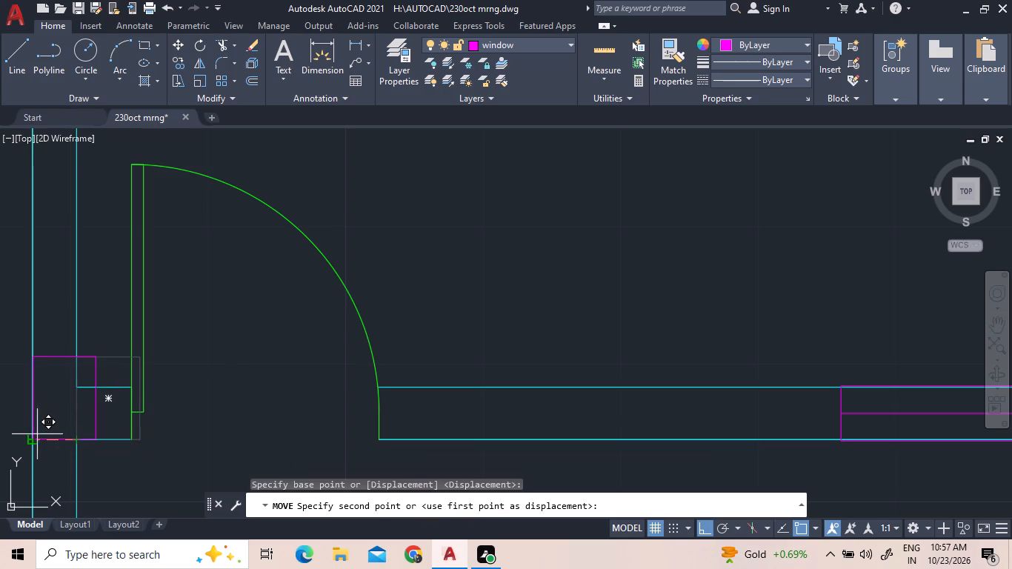
{"action": "left_click", "coordinate": [27, 443]}
Inspect the rectangles placed at the wall corners and junctions, the area around the staircase, and the rectangle midway along the west wall.
{"action": "scroll", "coordinate": [94, 429], "scroll_direction": "down", "scroll_amount": 1}
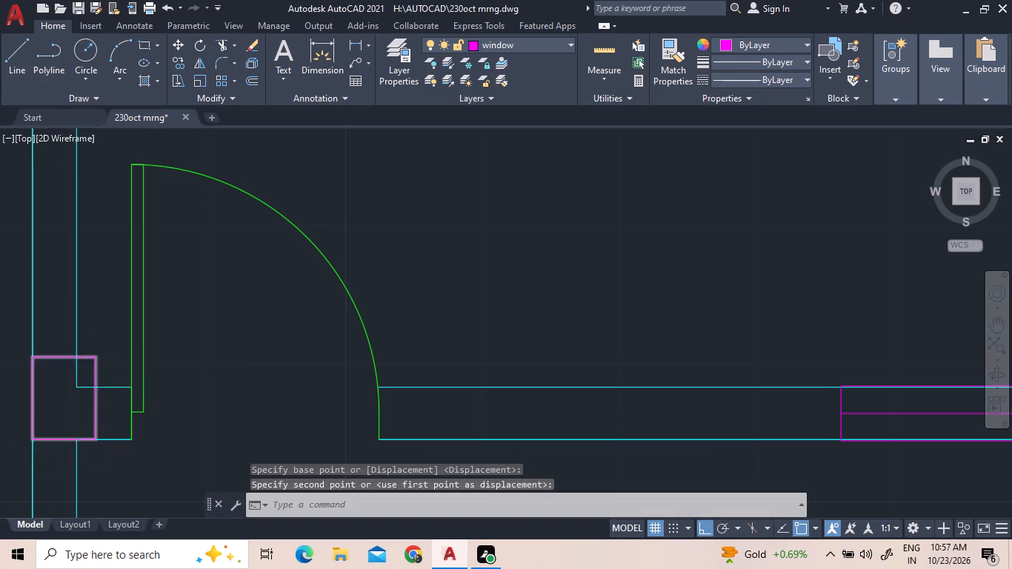
{"action": "scroll", "coordinate": [94, 429], "scroll_direction": "down", "scroll_amount": 6}
{"action": "scroll", "coordinate": [113, 459], "scroll_direction": "up", "scroll_amount": 1}
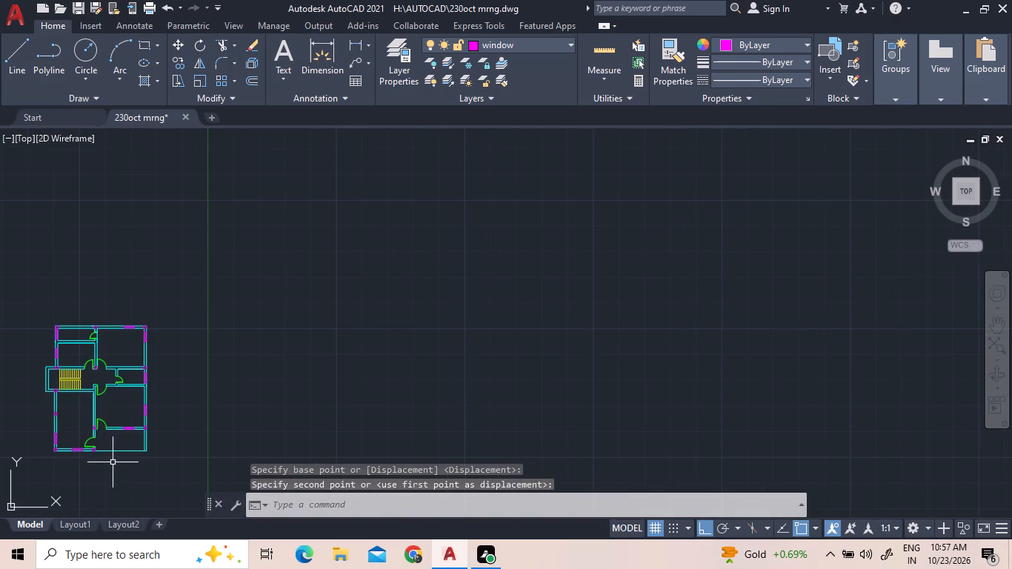
{"action": "scroll", "coordinate": [103, 446], "scroll_direction": "up", "scroll_amount": 2}
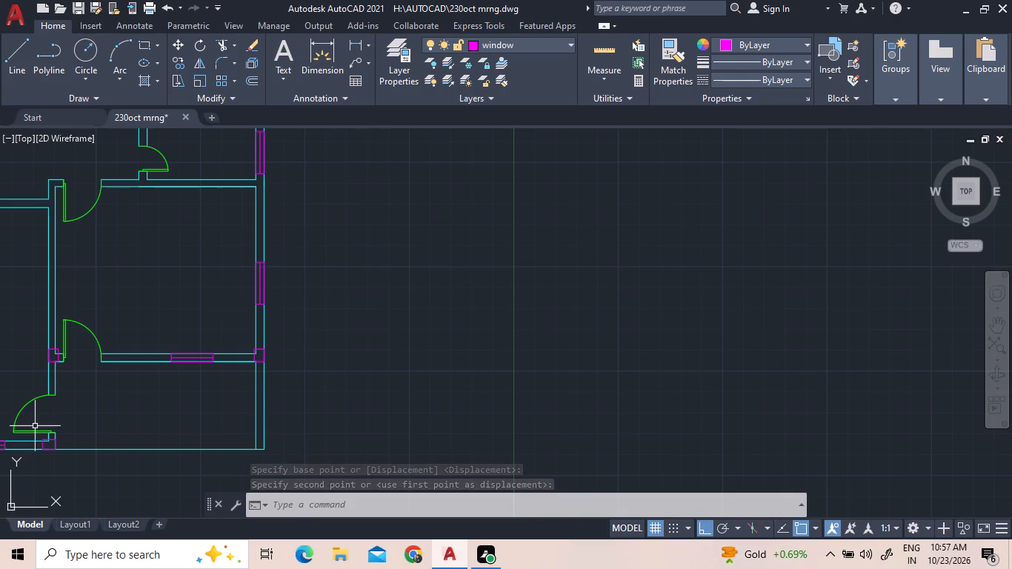
{"action": "scroll", "coordinate": [36, 425], "scroll_direction": "up", "scroll_amount": 4}
{"action": "scroll", "coordinate": [59, 407], "scroll_direction": "down", "scroll_amount": 3}
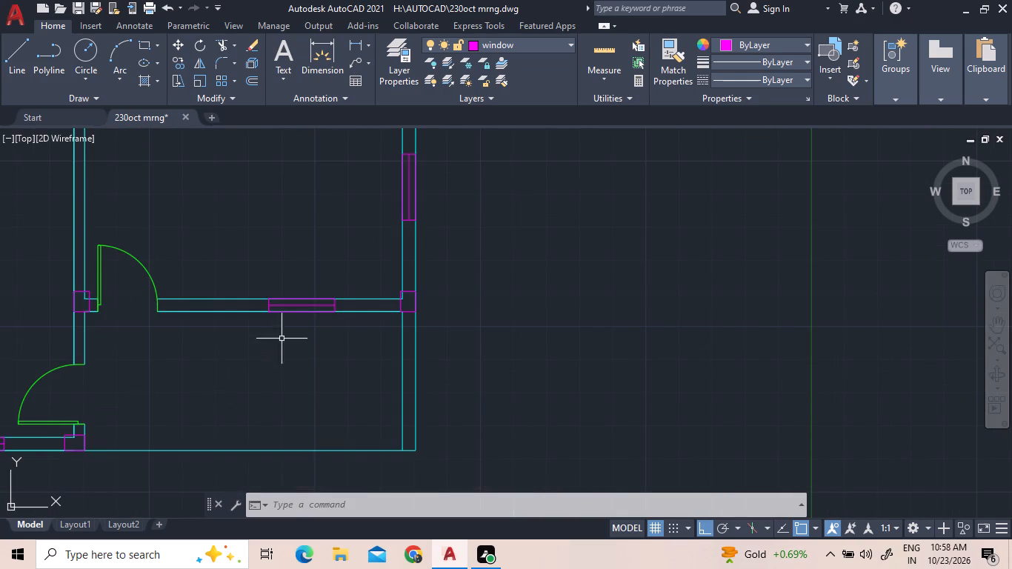
{"action": "scroll", "coordinate": [316, 348], "scroll_direction": "down", "scroll_amount": 2}
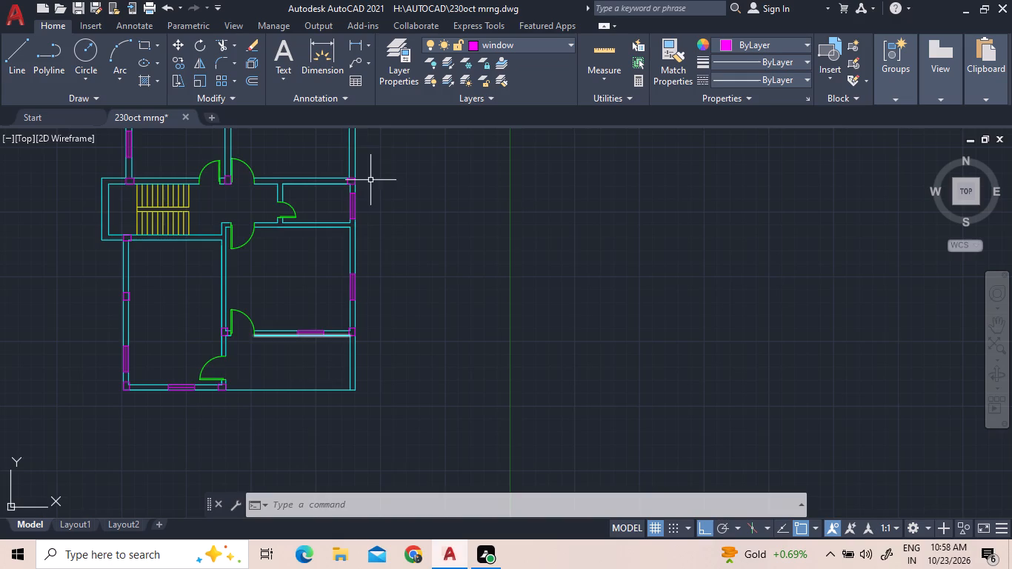
{"action": "scroll", "coordinate": [347, 161], "scroll_direction": "up", "scroll_amount": 4}
{"action": "scroll", "coordinate": [347, 180], "scroll_direction": "down", "scroll_amount": 3}
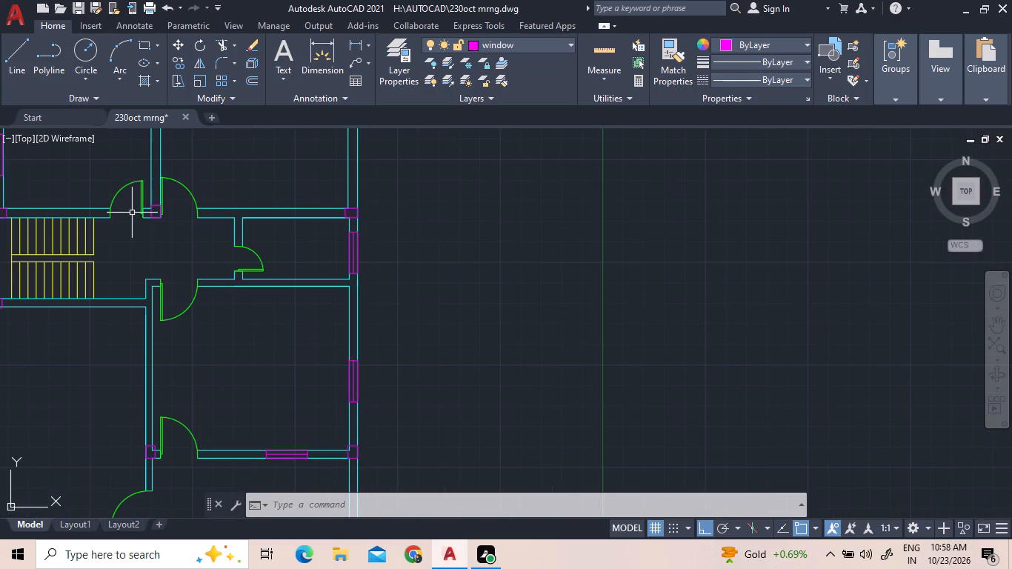
{"action": "scroll", "coordinate": [302, 375], "scroll_direction": "down", "scroll_amount": 1}
{"action": "scroll", "coordinate": [126, 325], "scroll_direction": "up", "scroll_amount": 3}
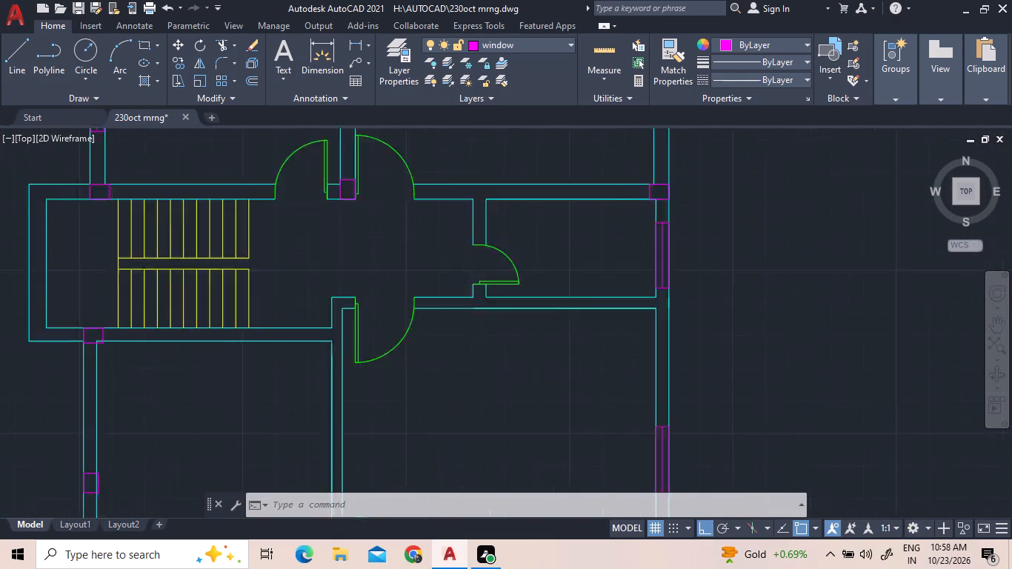
{"action": "scroll", "coordinate": [109, 334], "scroll_direction": "up", "scroll_amount": 1}
{"action": "scroll", "coordinate": [109, 334], "scroll_direction": "down", "scroll_amount": 2}
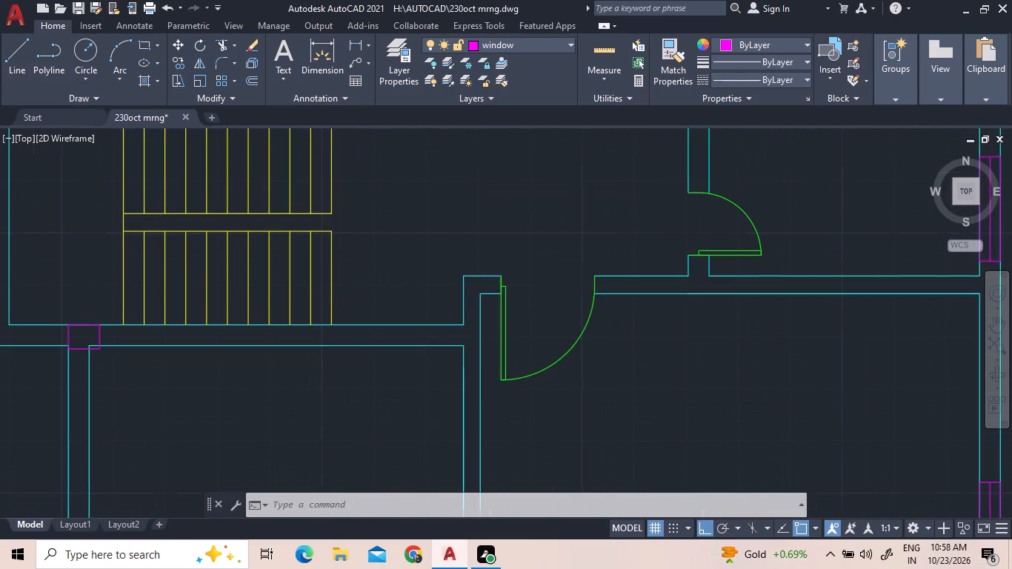
{"action": "scroll", "coordinate": [93, 312], "scroll_direction": "down", "scroll_amount": 1}
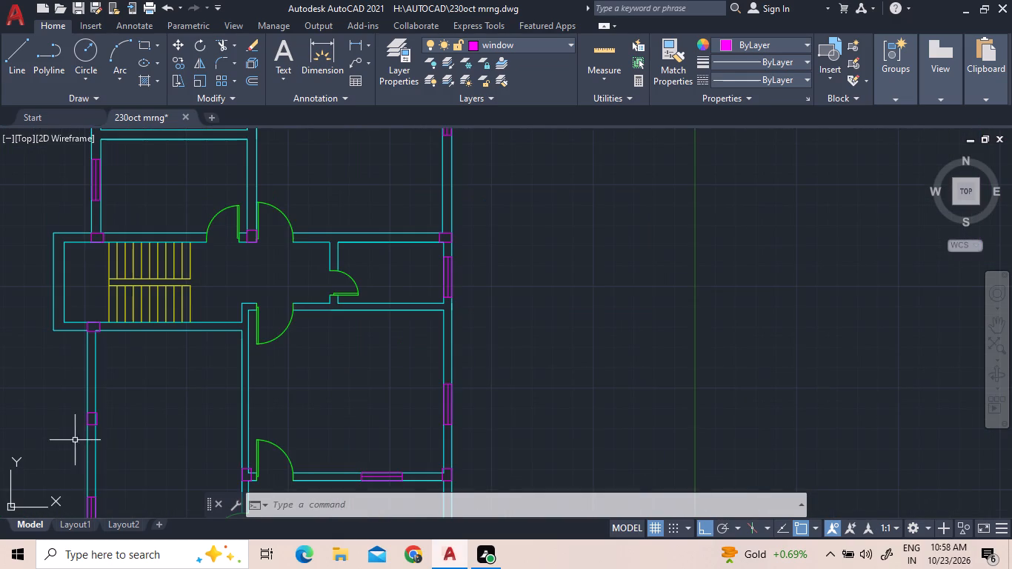
{"action": "scroll", "coordinate": [90, 427], "scroll_direction": "up", "scroll_amount": 5}
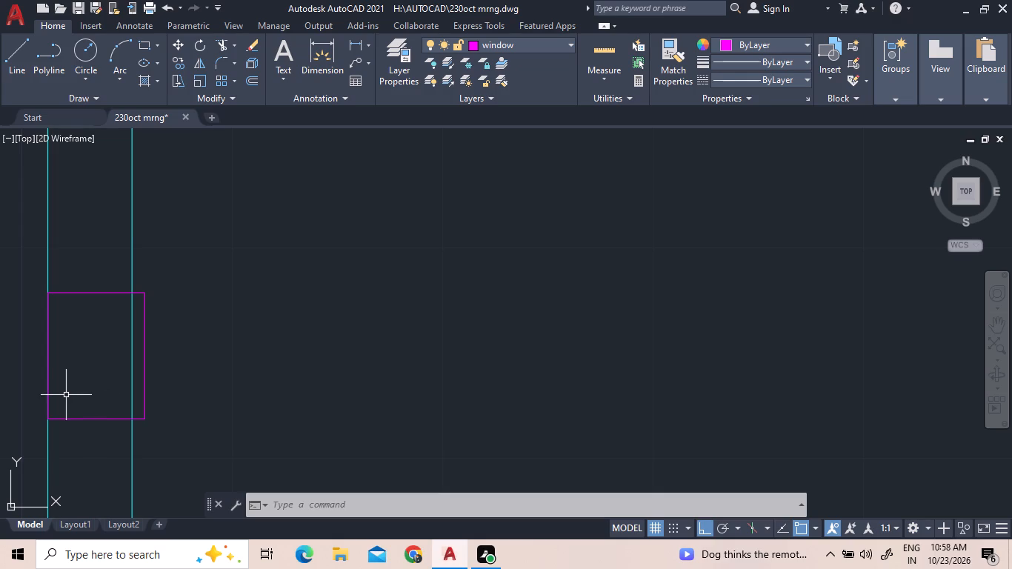
{"action": "scroll", "coordinate": [76, 387], "scroll_direction": "down", "scroll_amount": 5}
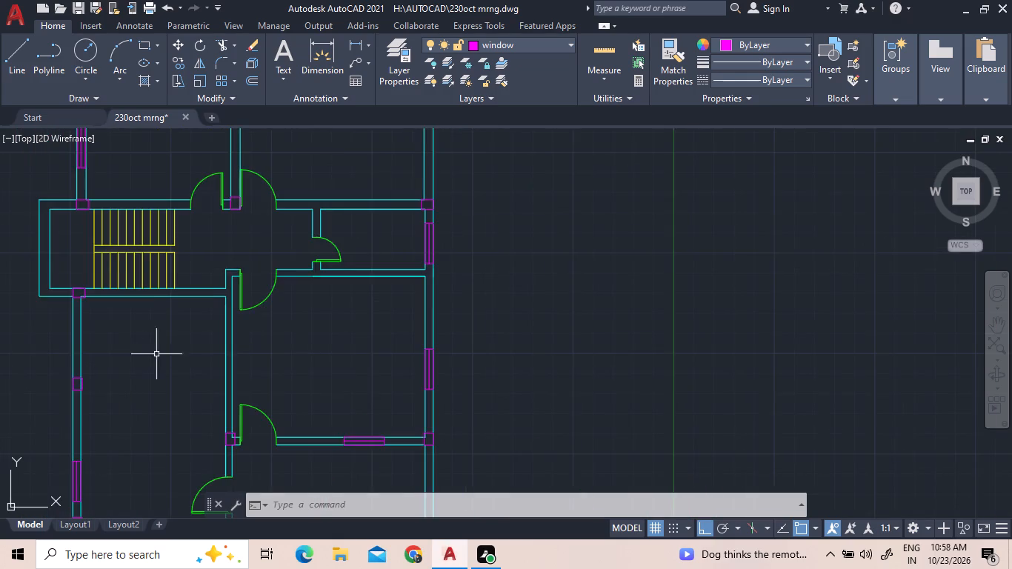
{"action": "scroll", "coordinate": [164, 347], "scroll_direction": "down", "scroll_amount": 1}
{"action": "middle_click_drag", "start_coordinate": [164, 347], "coordinate": [190, 303]}
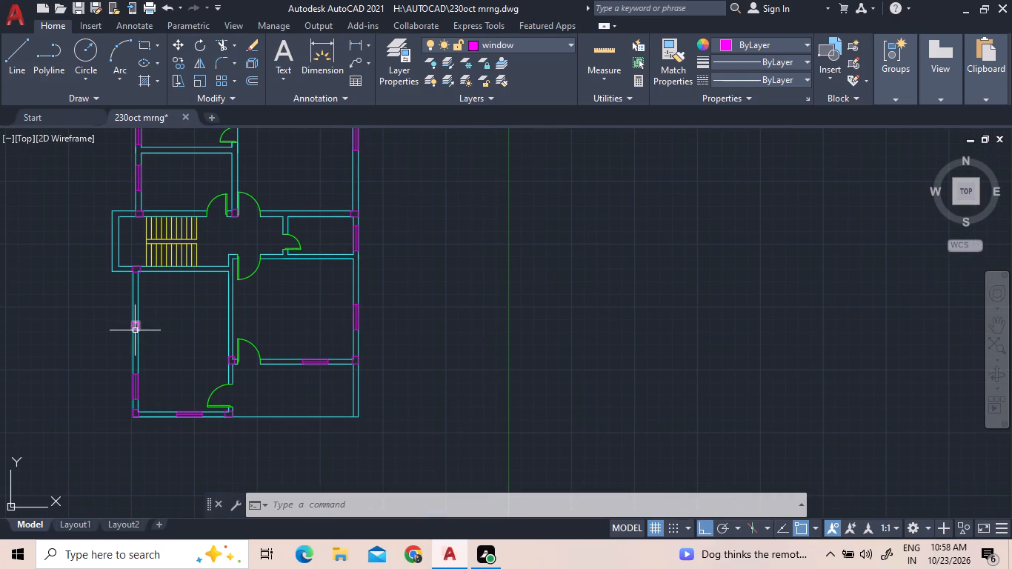
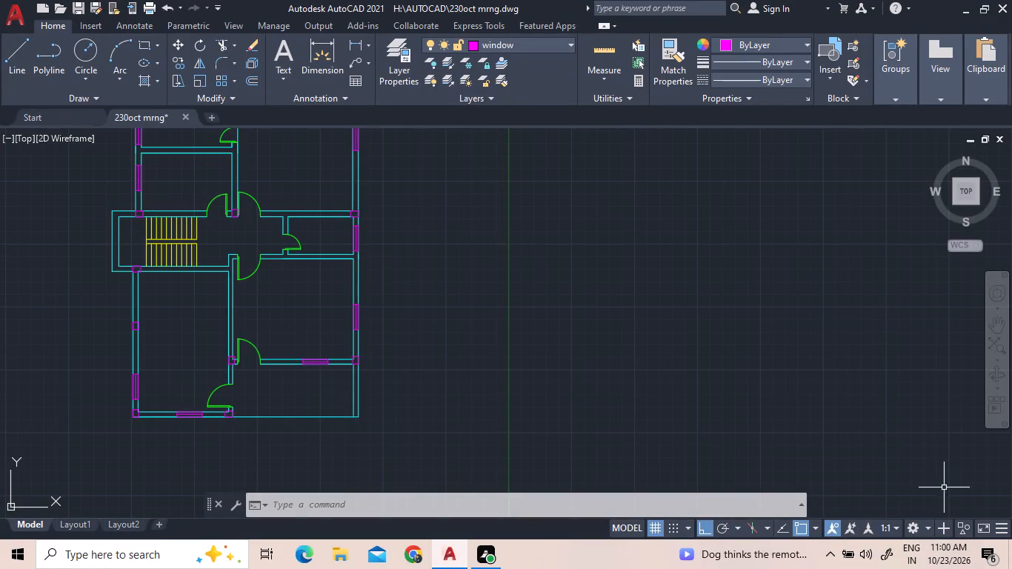
Keep the text layer's colour blue and make text the current layer.
{"action": "scroll", "coordinate": [388, 370], "scroll_direction": "down", "scroll_amount": 2}
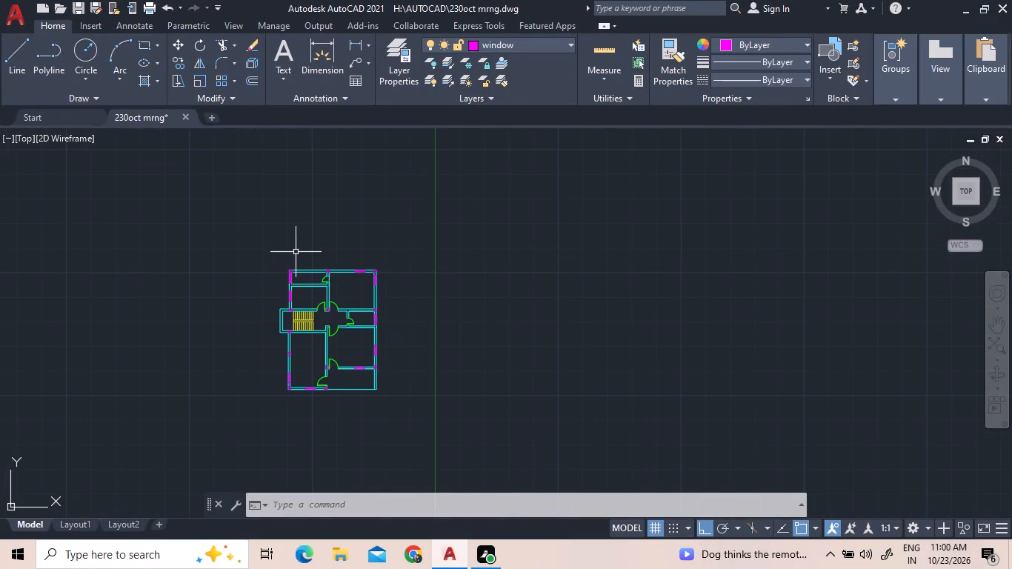
{"action": "scroll", "coordinate": [296, 252], "scroll_direction": "up", "scroll_amount": 2}
{"action": "left_click", "coordinate": [485, 41]}
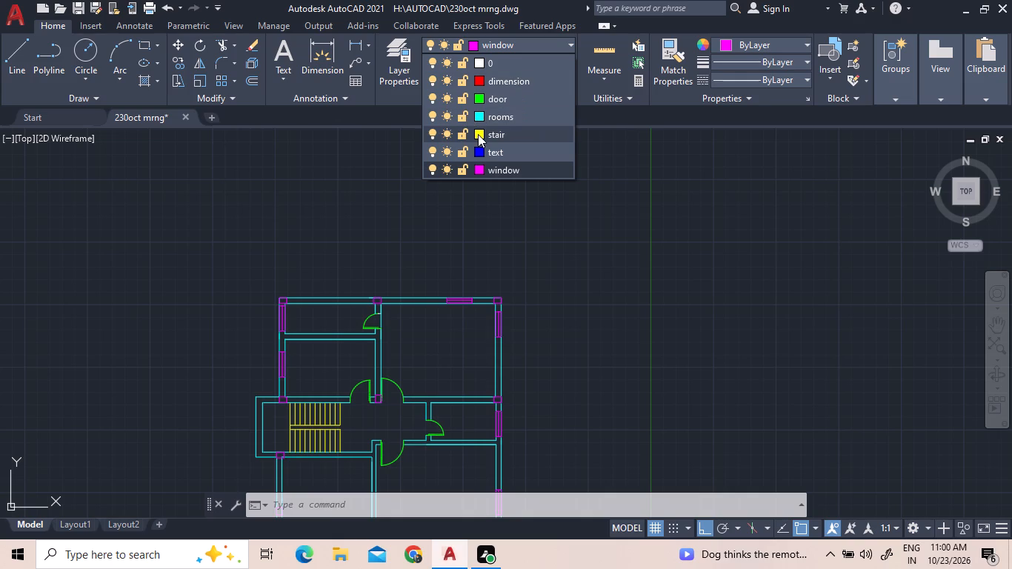
{"action": "left_click", "coordinate": [476, 156]}
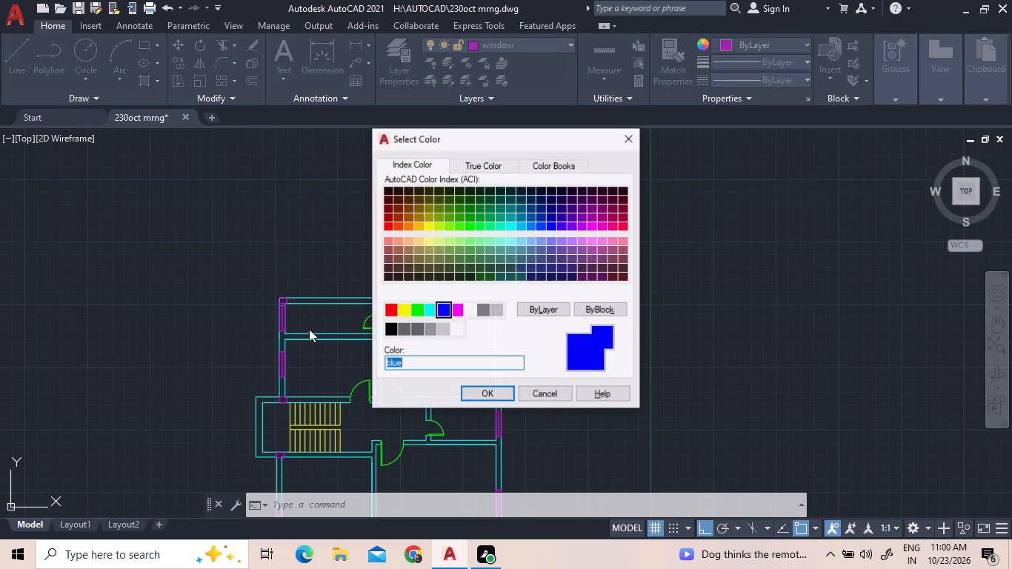
{"action": "left_click", "coordinate": [496, 392]}
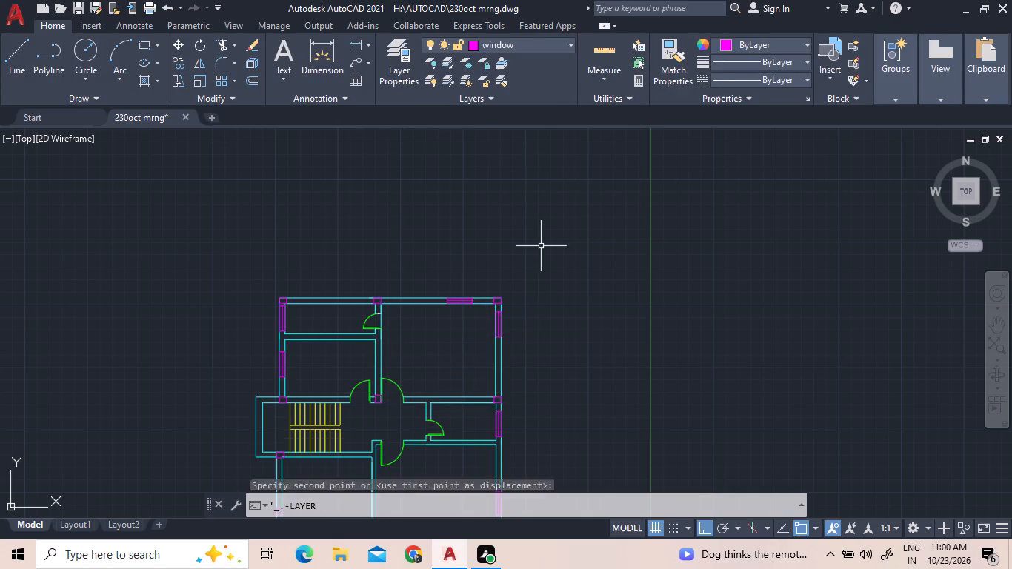
{"action": "left_click", "coordinate": [530, 39]}
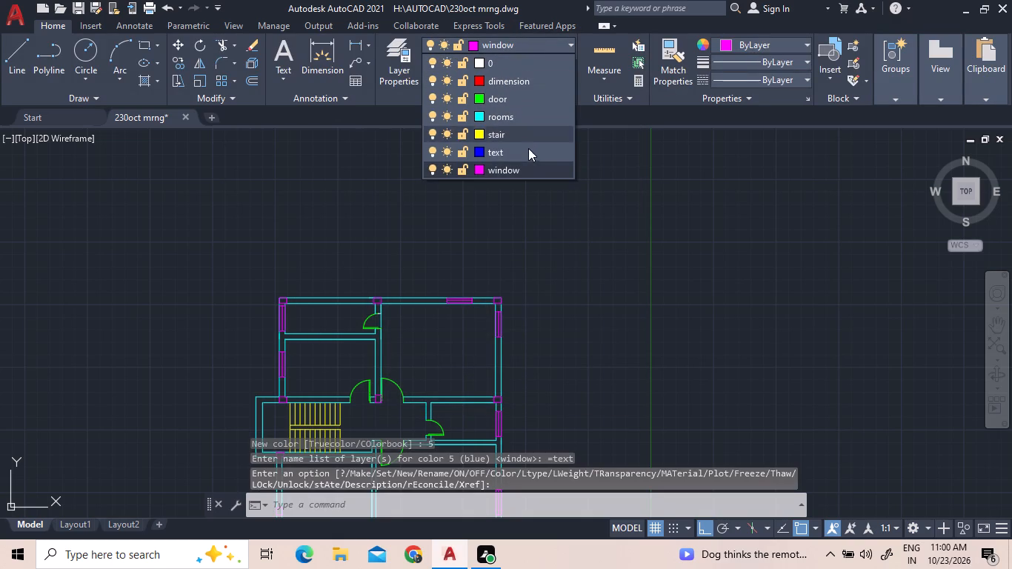
{"action": "double_click", "coordinate": [527, 152]}
{"action": "left_click", "coordinate": [443, 226]}
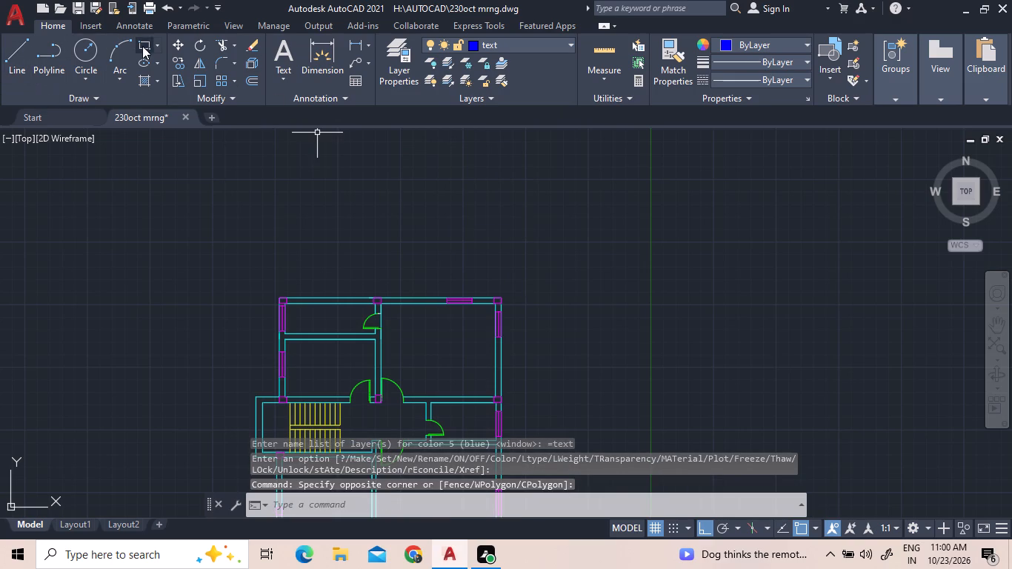
Place a multiline text reading W just above the window in the north wall.
{"action": "left_click", "coordinate": [277, 52]}
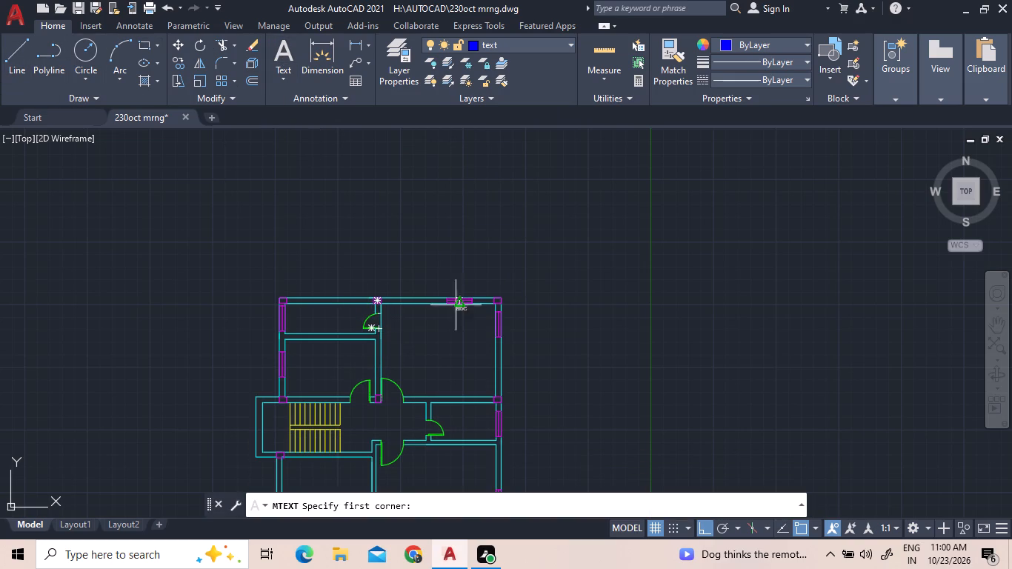
{"action": "scroll", "coordinate": [471, 304], "scroll_direction": "up", "scroll_amount": 4}
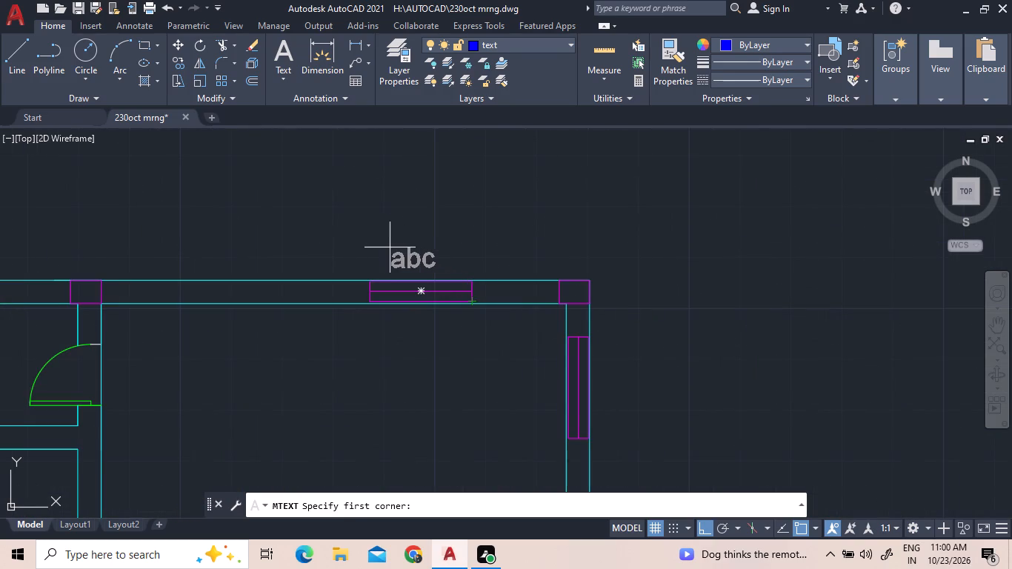
{"action": "left_click", "coordinate": [386, 248]}
{"action": "left_click", "coordinate": [418, 259]}
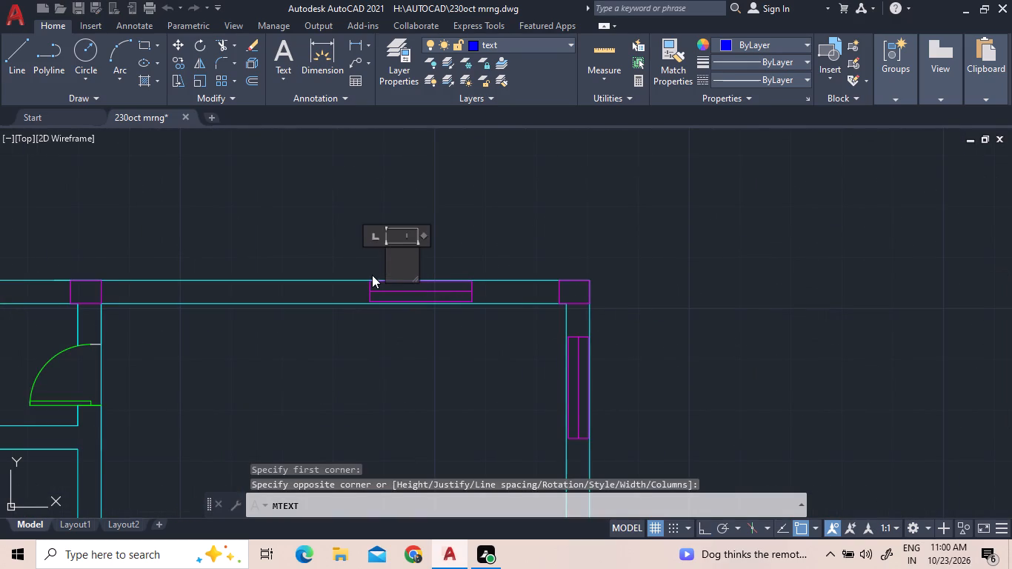
{"action": "key", "text": "w"}
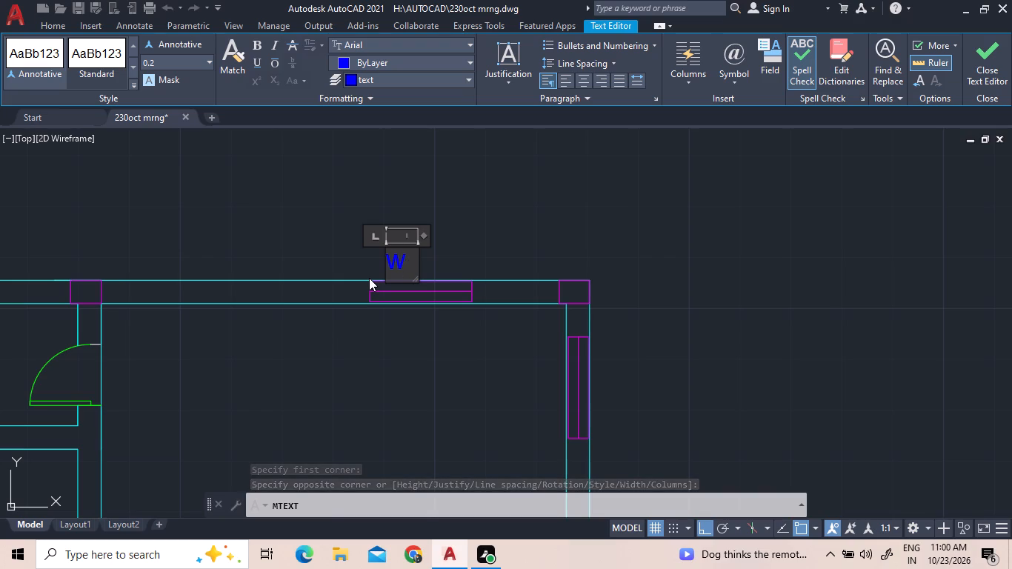
Set the height of the W text at the north wall's window to 0.4.
{"action": "double_click", "coordinate": [404, 249]}
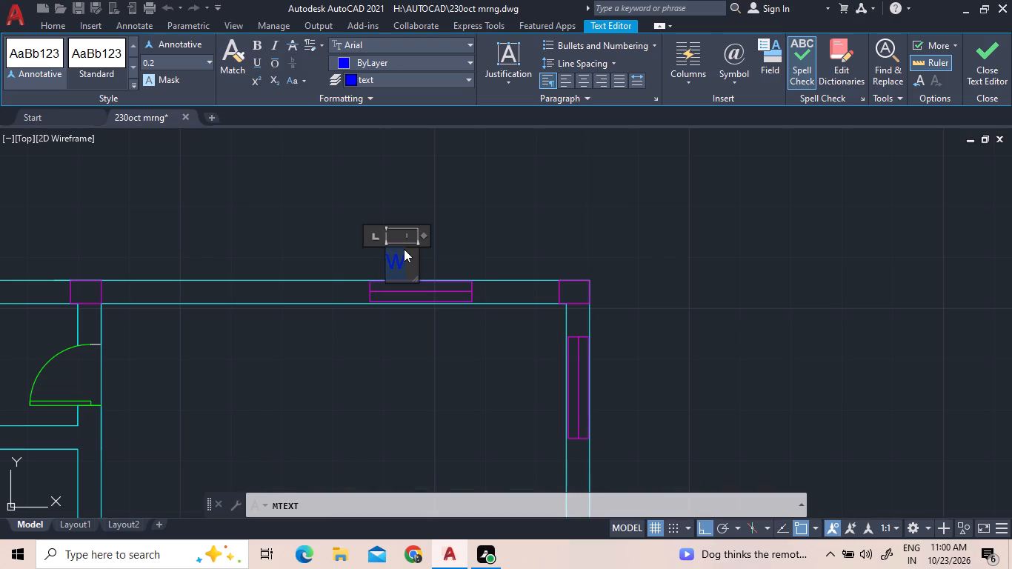
{"action": "left_click", "coordinate": [212, 61]}
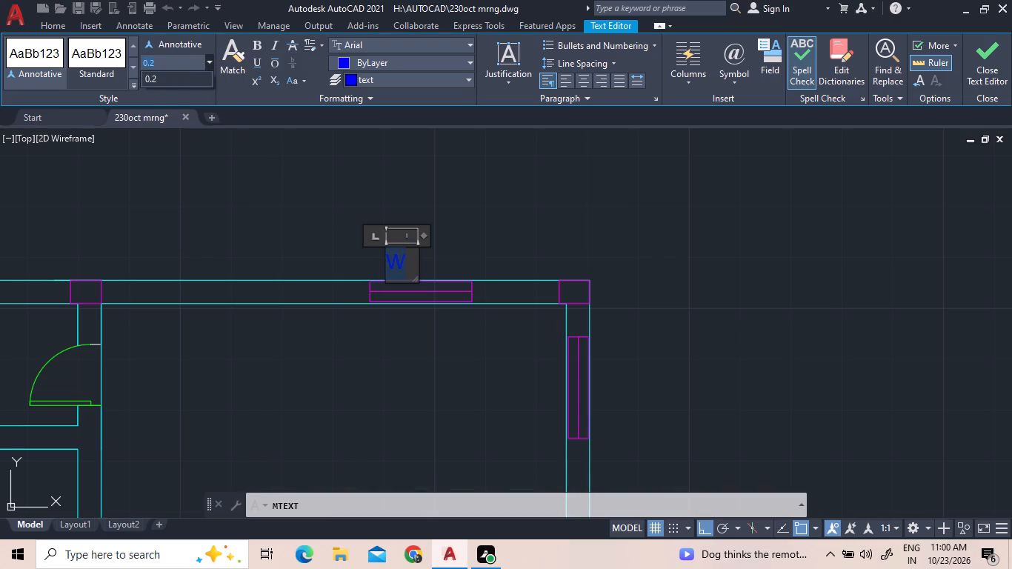
{"action": "left_click", "coordinate": [180, 65]}
{"action": "key", "text": "BackSpace"}
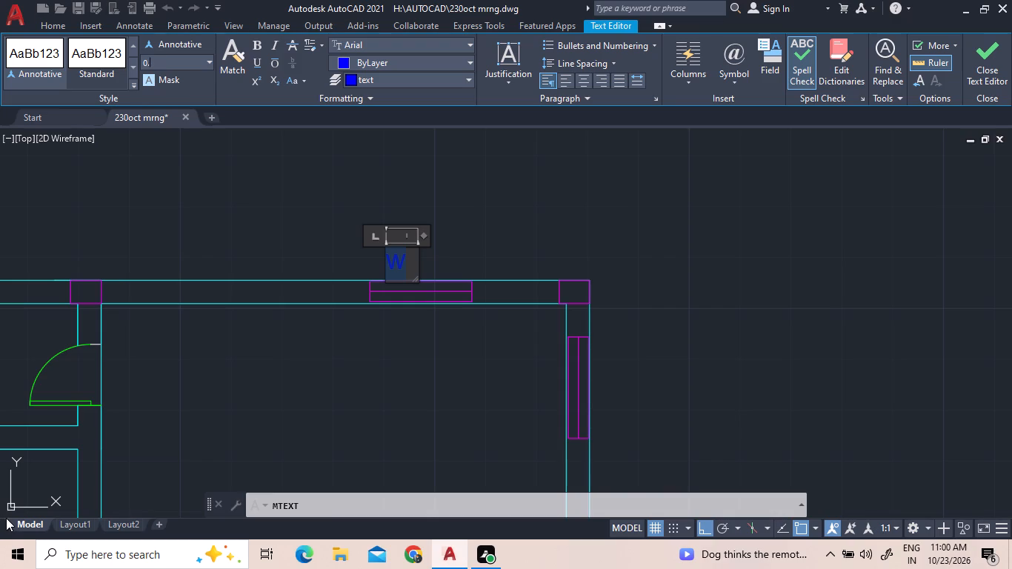
{"action": "key", "text": "4"}
{"action": "key", "text": "Return"}
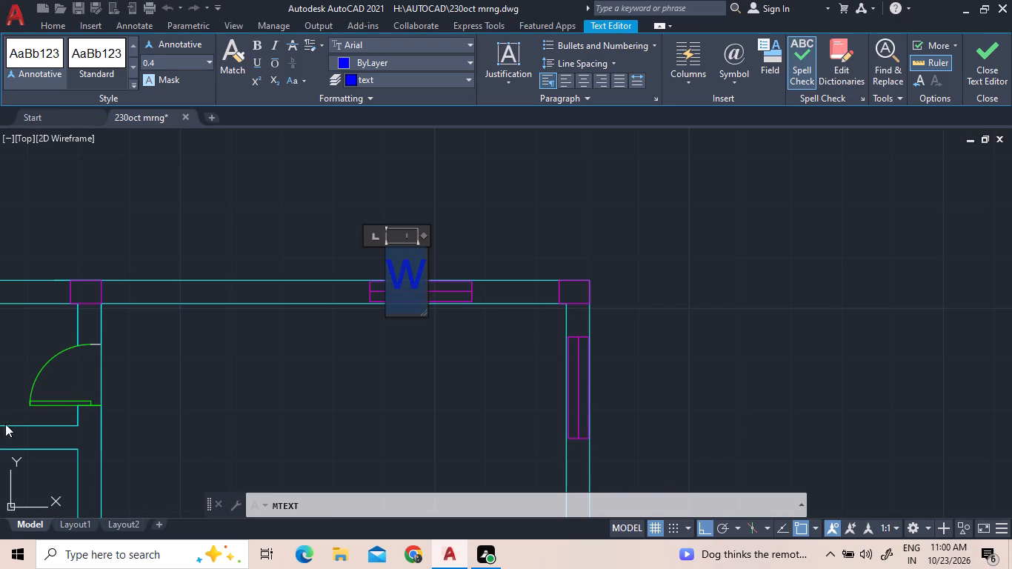
{"action": "left_click", "coordinate": [320, 200]}
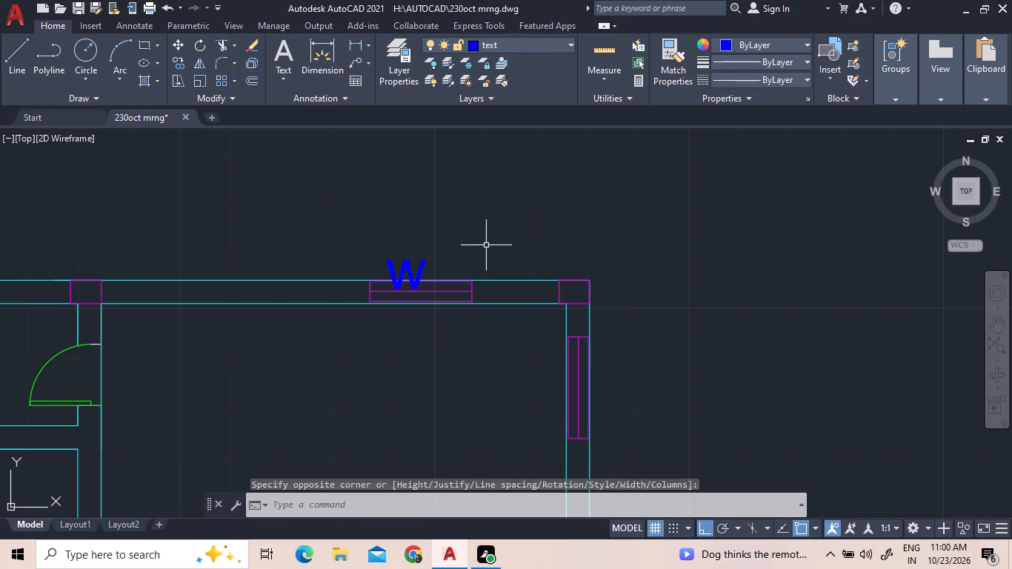
With Ortho off, copy the W label to just outside the east wall's northernmost window.
{"action": "left_click", "coordinate": [413, 275]}
{"action": "right_click", "coordinate": [395, 242]}
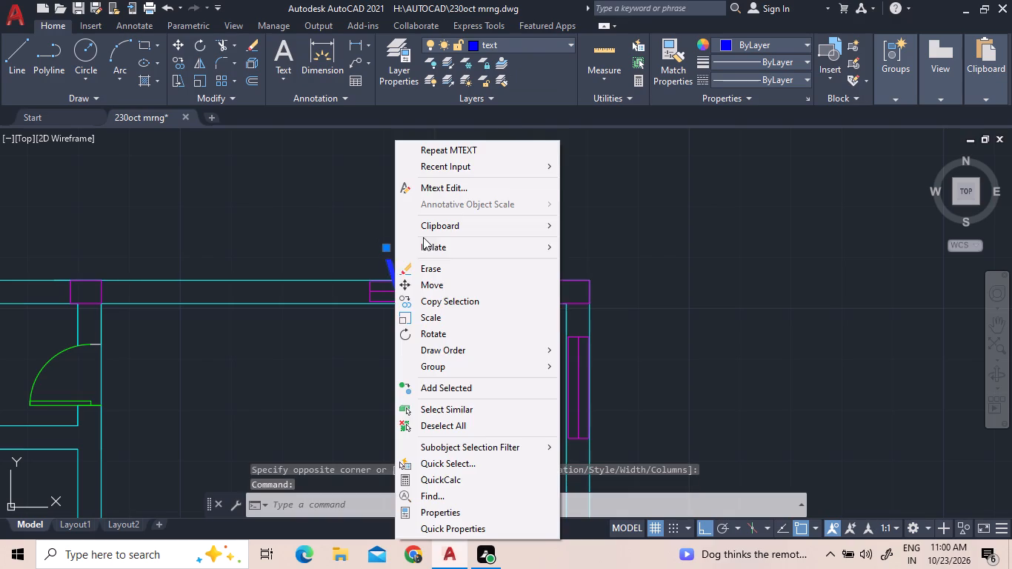
{"action": "left_click", "coordinate": [453, 303]}
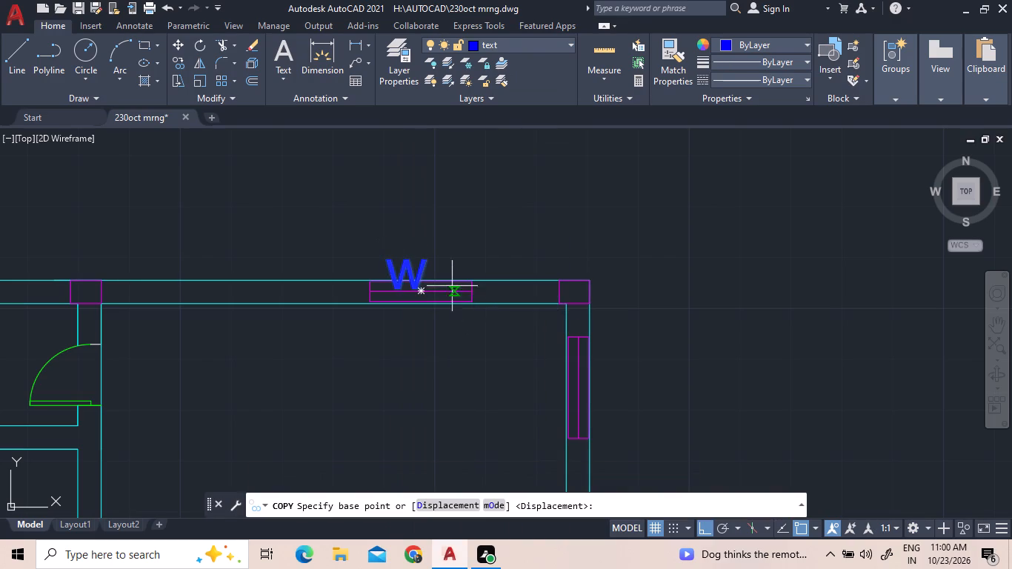
{"action": "left_click", "coordinate": [405, 262]}
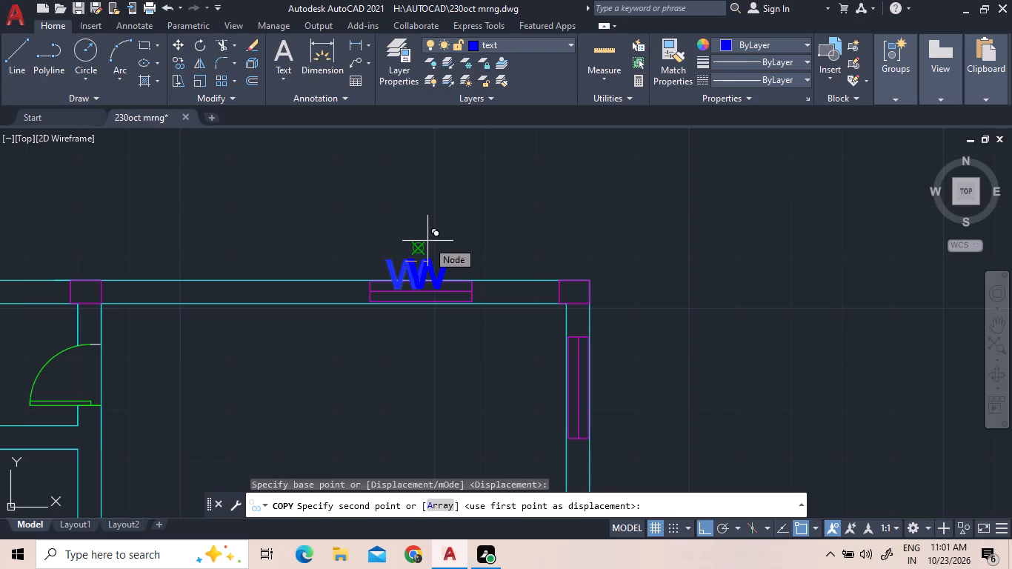
{"action": "key", "text": "F8"}
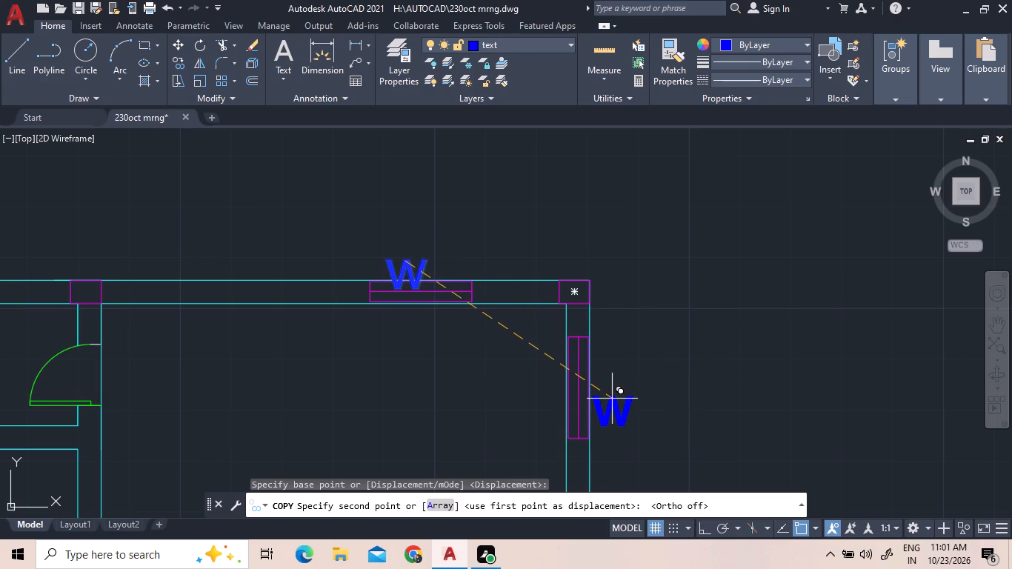
{"action": "left_click", "coordinate": [611, 399]}
{"action": "right_click", "coordinate": [485, 226]}
{"action": "left_click", "coordinate": [491, 235]}
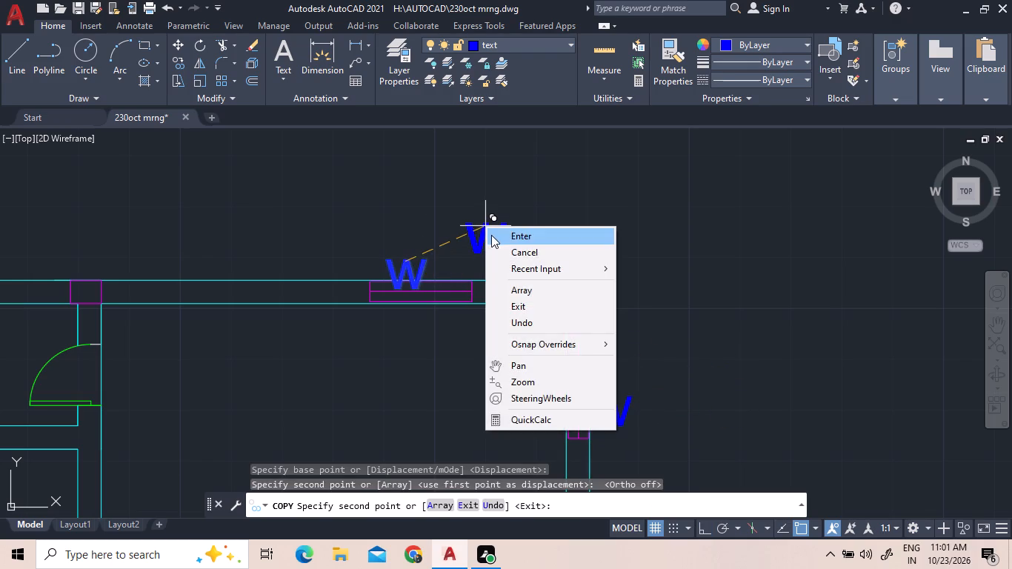
Move the W label at the north wall's window up and slightly east so it sits clear above the window.
{"action": "left_click", "coordinate": [429, 268]}
{"action": "left_click", "coordinate": [405, 264]}
{"action": "right_click", "coordinate": [405, 263]}
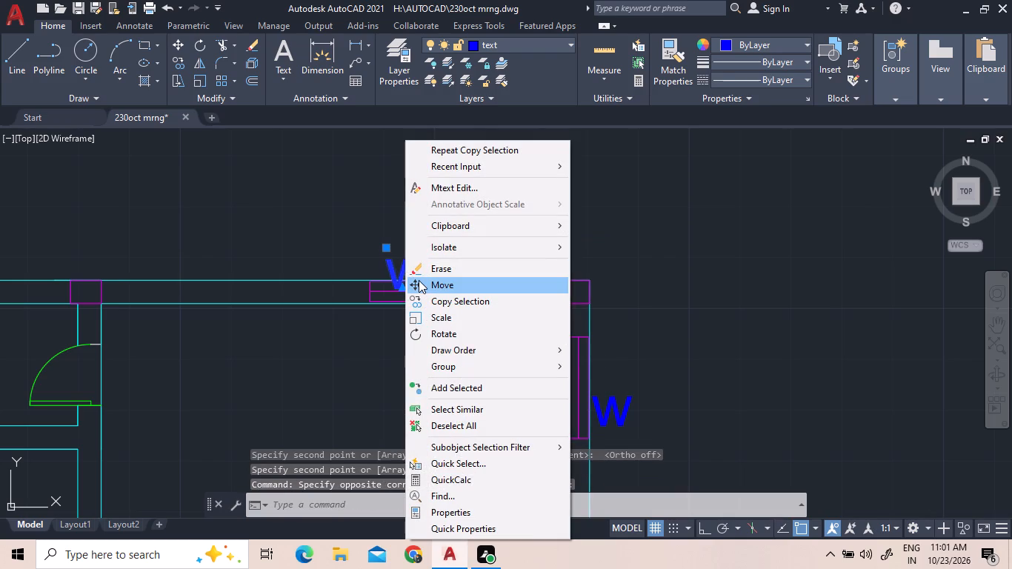
{"action": "left_click", "coordinate": [419, 280]}
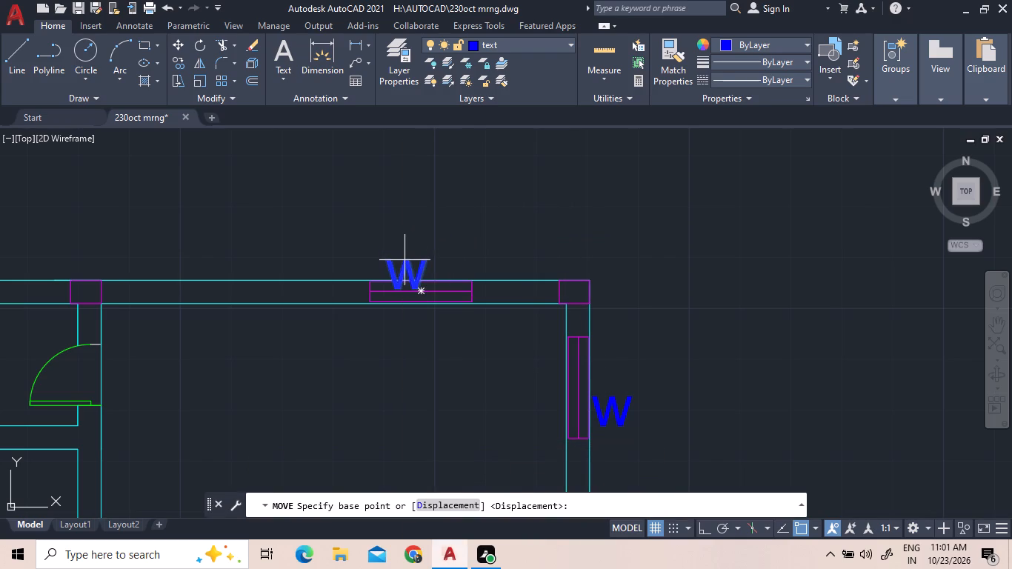
{"action": "left_click", "coordinate": [405, 260]}
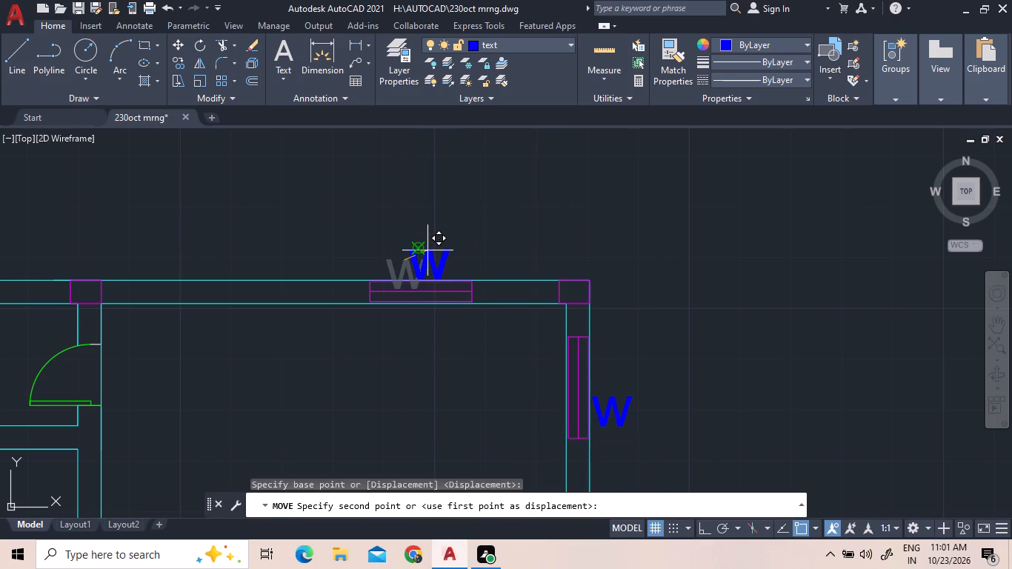
{"action": "left_click", "coordinate": [427, 250]}
Copy the north window's W label to just outside the west wall's northernmost window.
{"action": "scroll", "coordinate": [430, 246], "scroll_direction": "down", "scroll_amount": 3}
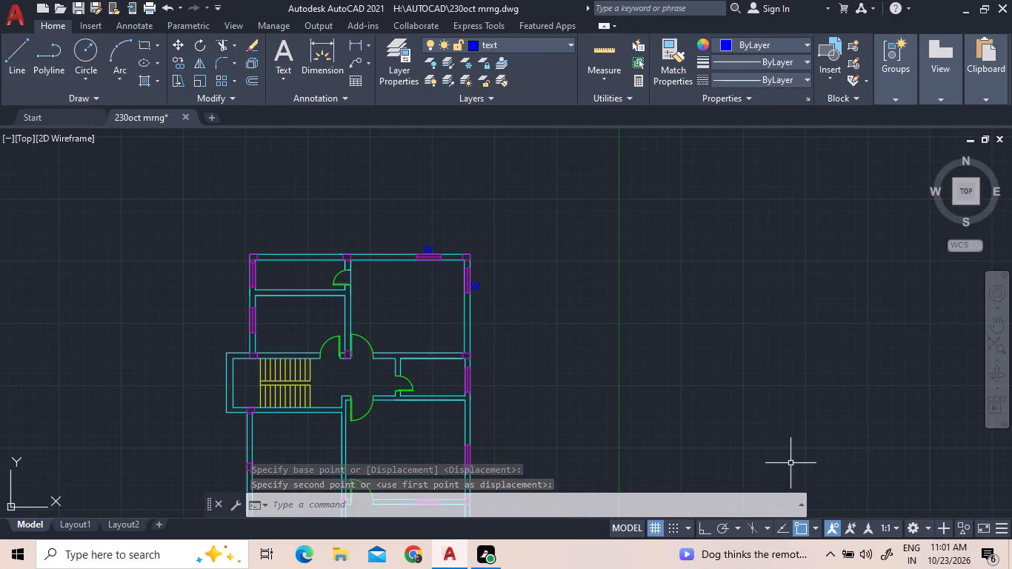
{"action": "scroll", "coordinate": [233, 276], "scroll_direction": "up", "scroll_amount": 2}
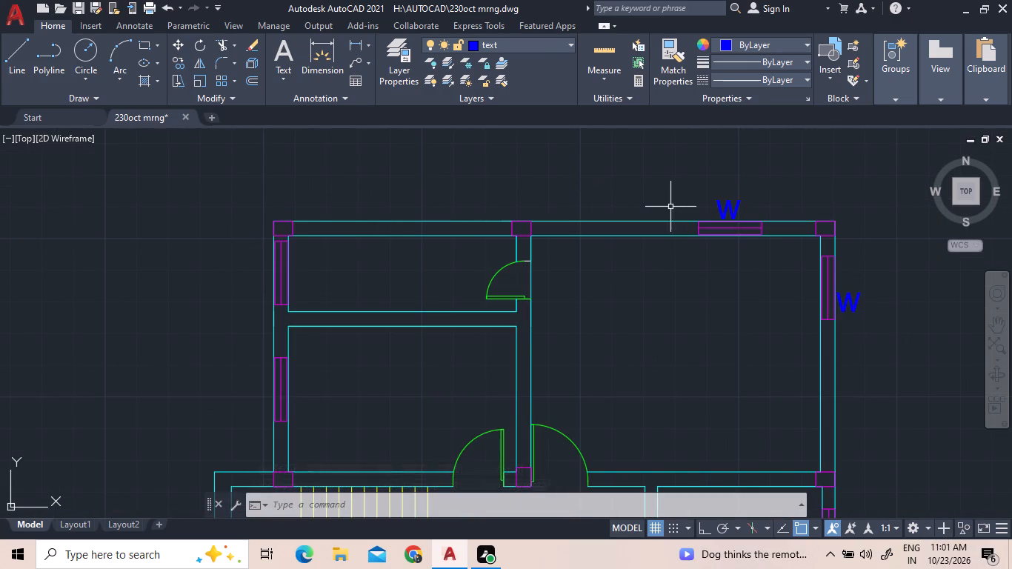
{"action": "scroll", "coordinate": [736, 201], "scroll_direction": "up", "scroll_amount": 2}
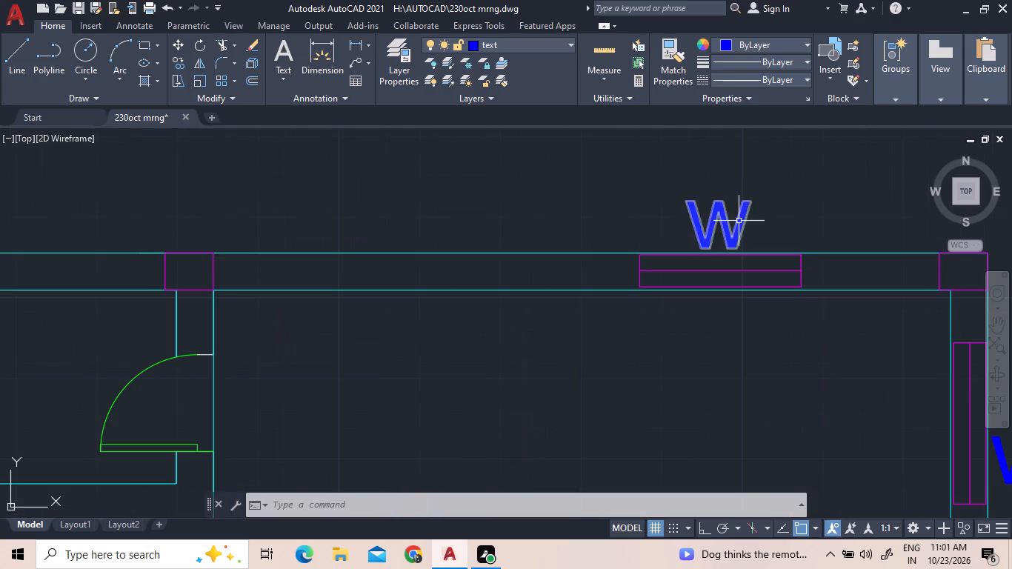
{"action": "left_click", "coordinate": [739, 221]}
{"action": "left_click", "coordinate": [748, 227]}
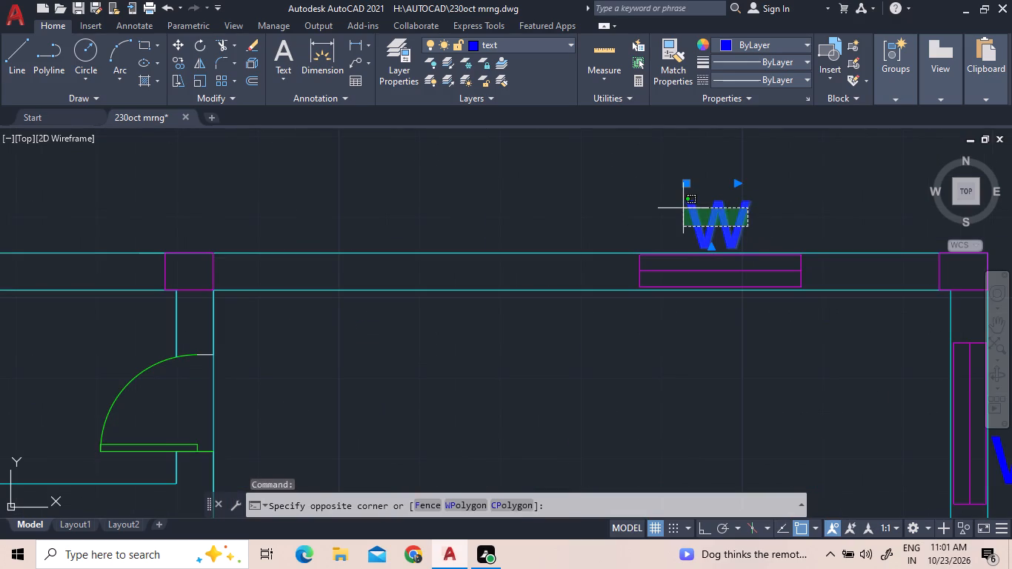
{"action": "left_click", "coordinate": [682, 207]}
{"action": "right_click", "coordinate": [682, 207]}
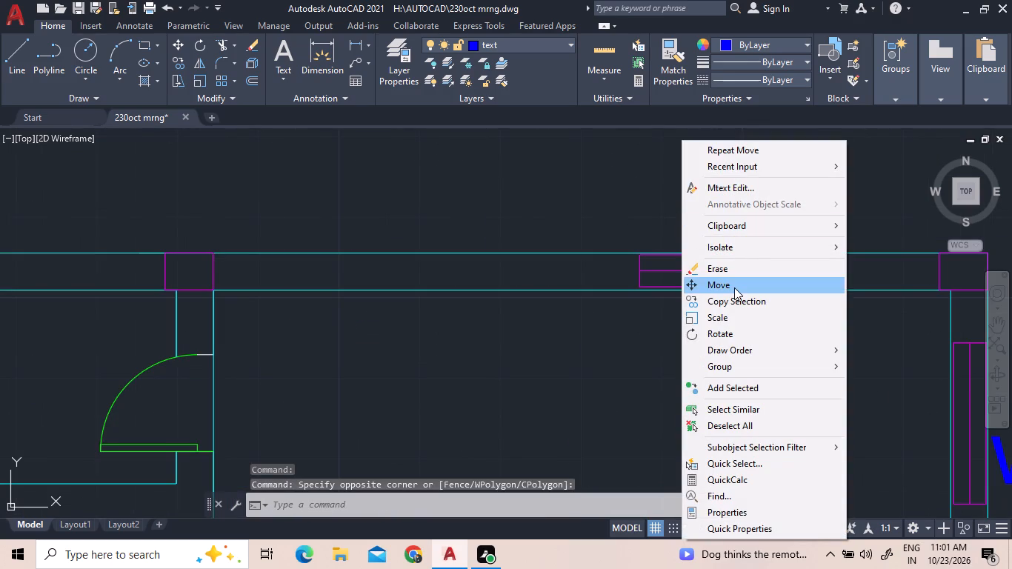
{"action": "left_click", "coordinate": [738, 305]}
{"action": "left_click", "coordinate": [704, 183]}
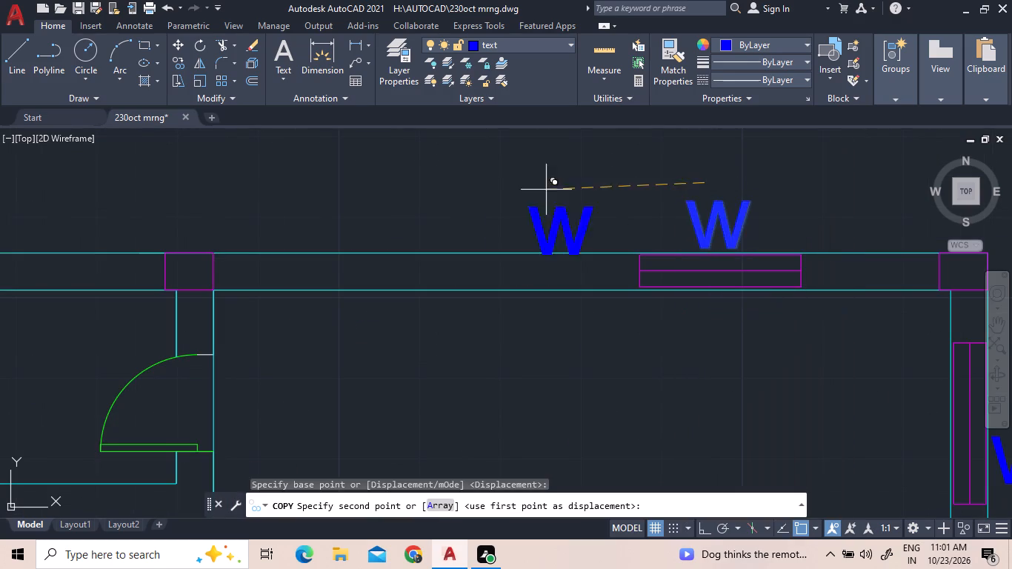
{"action": "scroll", "coordinate": [492, 244], "scroll_direction": "down", "scroll_amount": 4}
{"action": "scroll", "coordinate": [326, 275], "scroll_direction": "up", "scroll_amount": 4}
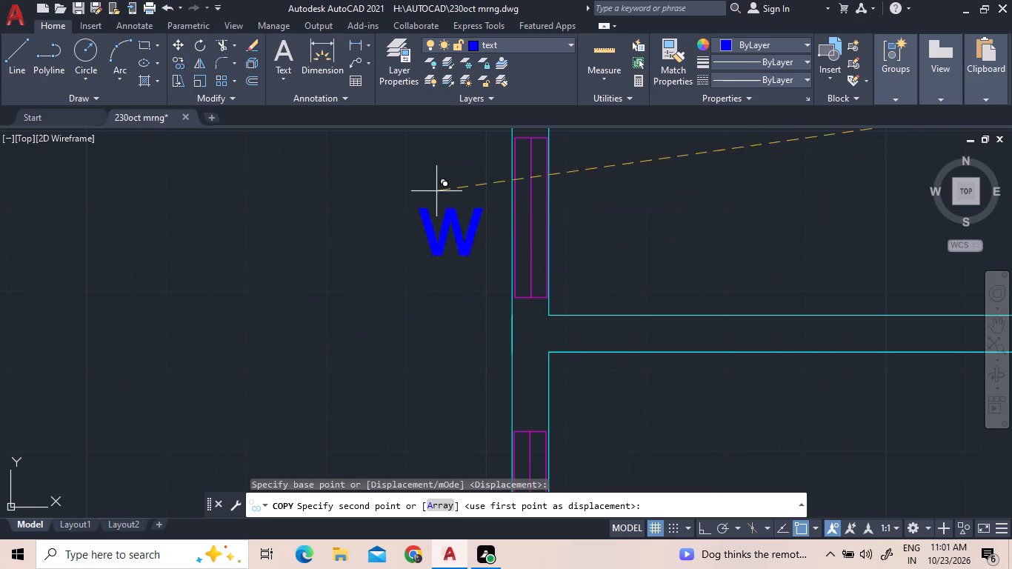
{"action": "scroll", "coordinate": [452, 164], "scroll_direction": "up", "scroll_amount": 1}
{"action": "left_click", "coordinate": [467, 169]}
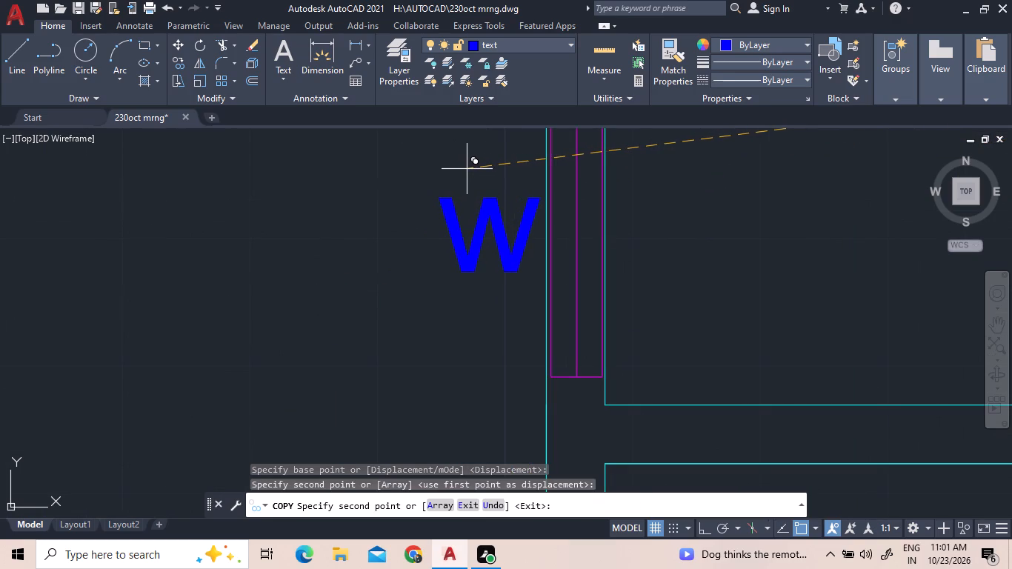
{"action": "right_click", "coordinate": [324, 223]}
{"action": "left_click", "coordinate": [335, 224]}
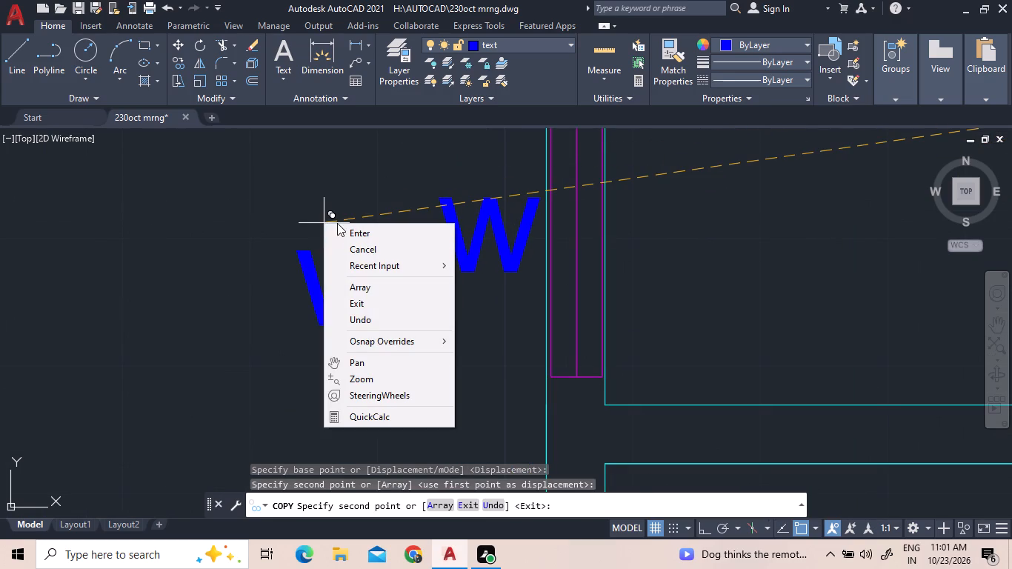
{"action": "left_click", "coordinate": [428, 241]}
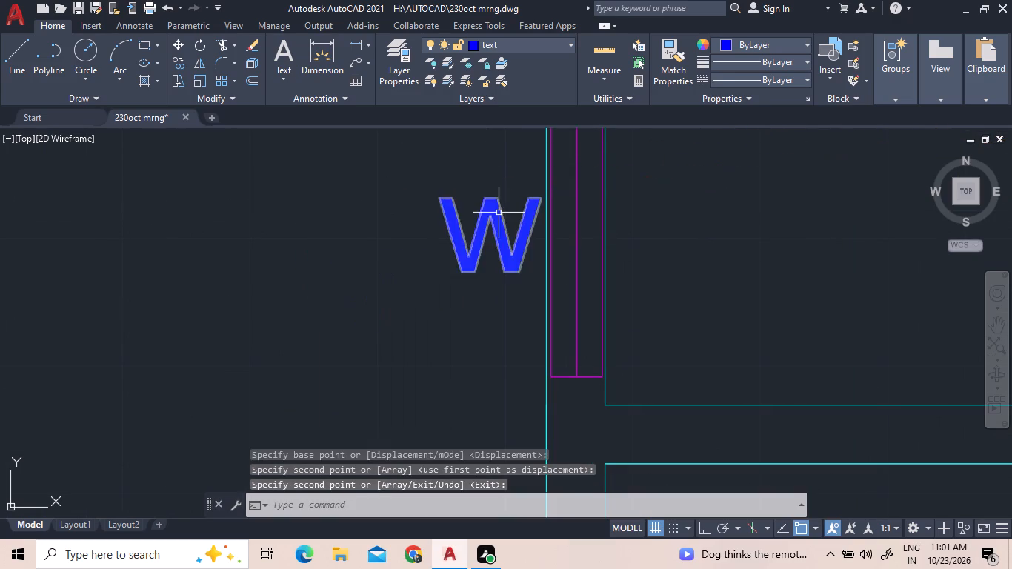
Replace the text of the label beside the west wall's northernmost window with V.
{"action": "triple_click", "coordinate": [498, 213]}
{"action": "left_click", "coordinate": [498, 213]}
{"action": "left_click", "coordinate": [498, 213]}
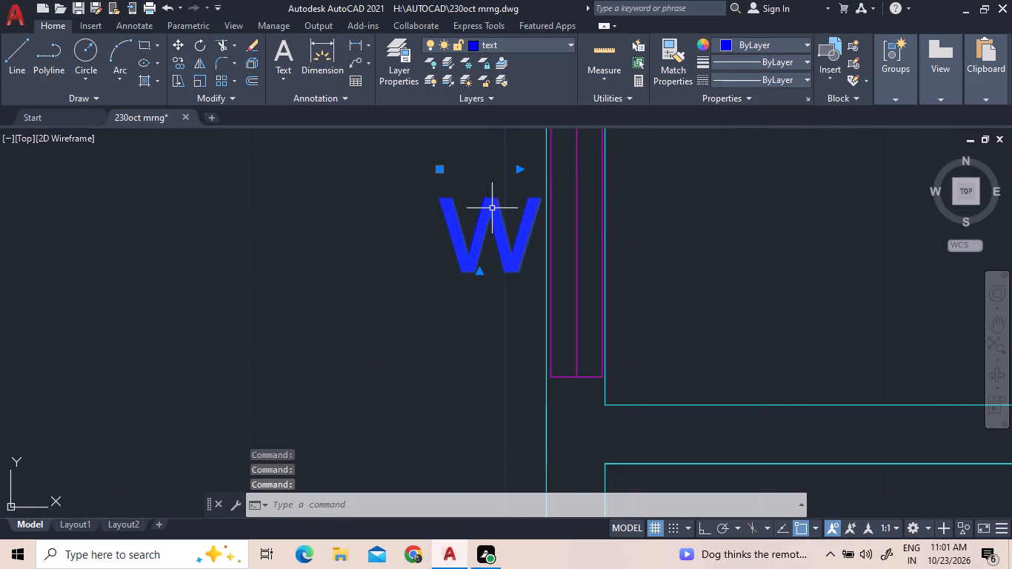
{"action": "triple_click", "coordinate": [487, 196]}
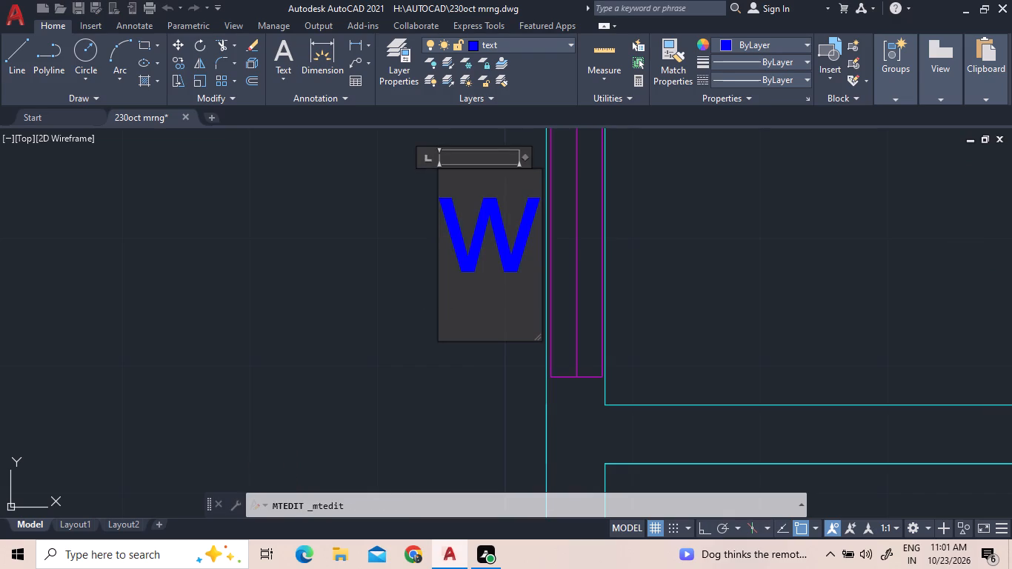
{"action": "key", "text": "Right"}
{"action": "key", "text": "BackSpace"}
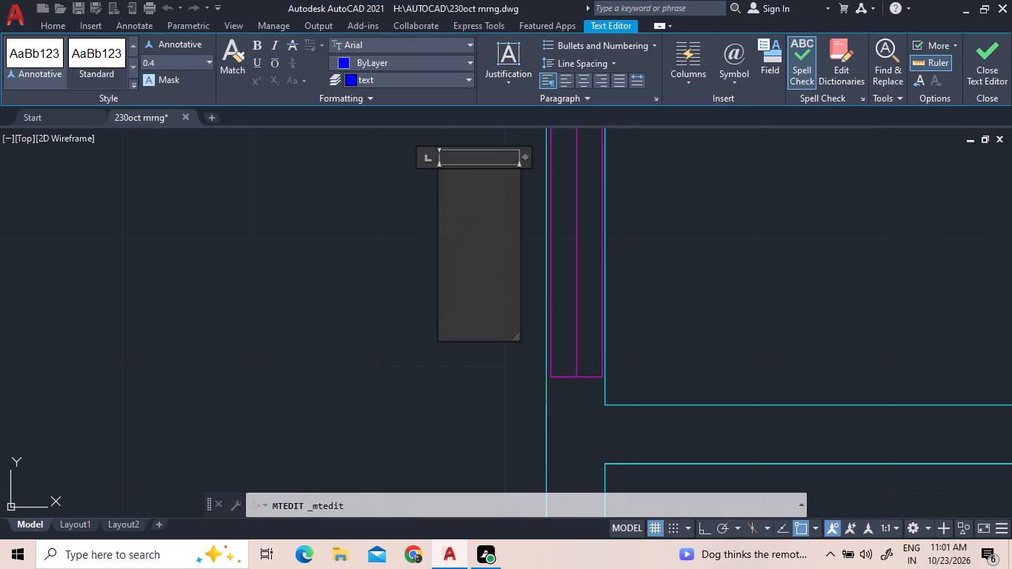
{"action": "key", "text": "v"}
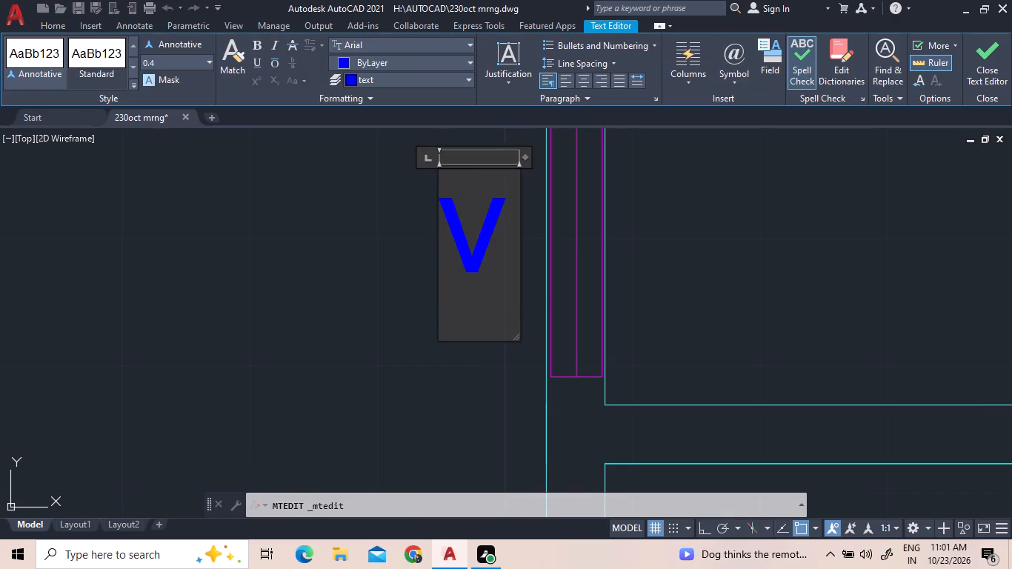
{"action": "left_click", "coordinate": [390, 197]}
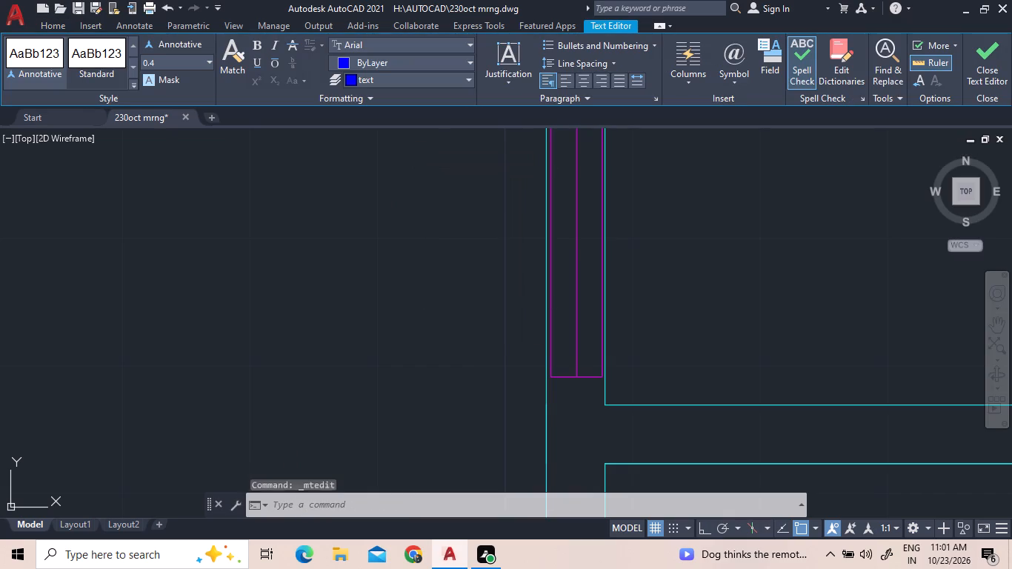
Move the V label slightly east so it sits close to the west wall's northernmost window.
{"action": "scroll", "coordinate": [540, 253], "scroll_direction": "down", "scroll_amount": 1}
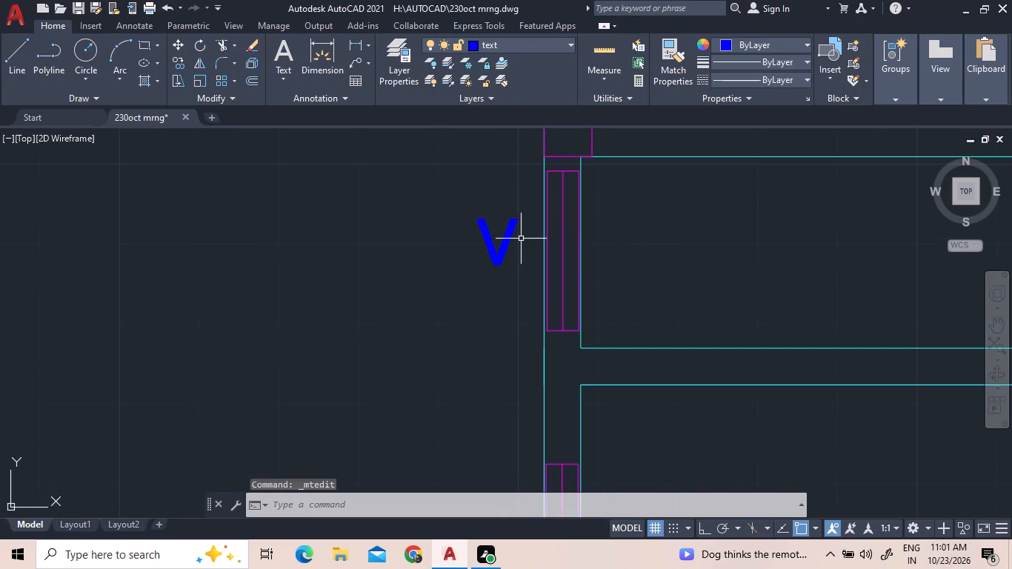
{"action": "left_click", "coordinate": [519, 238]}
{"action": "left_click", "coordinate": [451, 206]}
{"action": "right_click", "coordinate": [451, 206]}
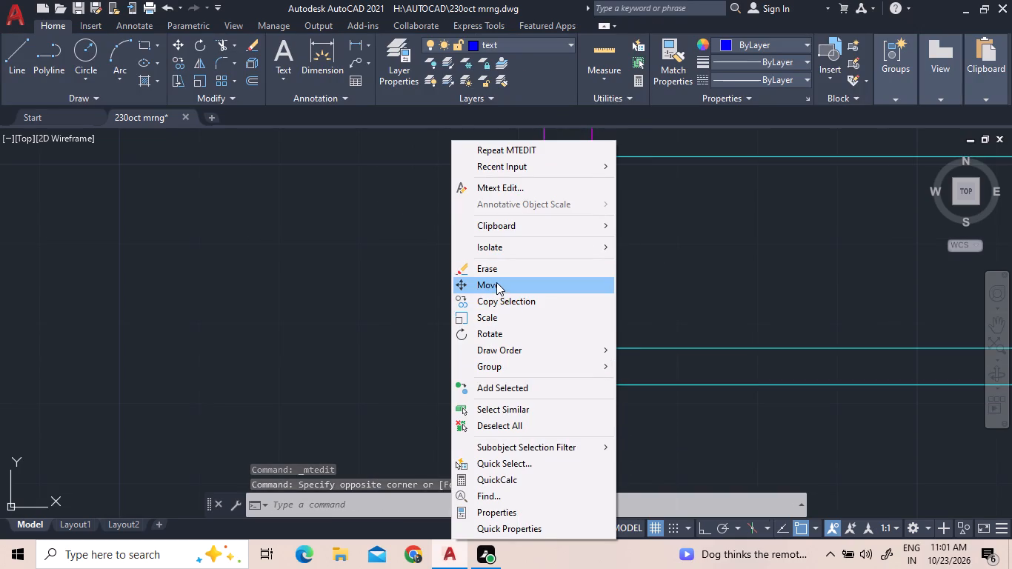
{"action": "left_click", "coordinate": [496, 282]}
{"action": "left_click", "coordinate": [511, 228]}
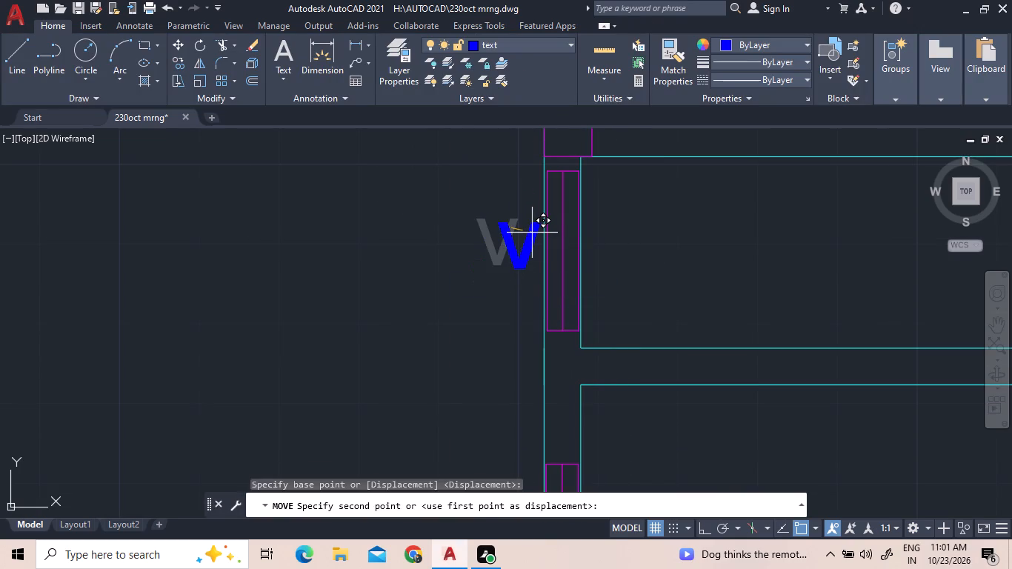
{"action": "left_click", "coordinate": [533, 233]}
Copy the north window's W label to just outside the west wall's second window from the north.
{"action": "scroll", "coordinate": [391, 255], "scroll_direction": "down", "scroll_amount": 3}
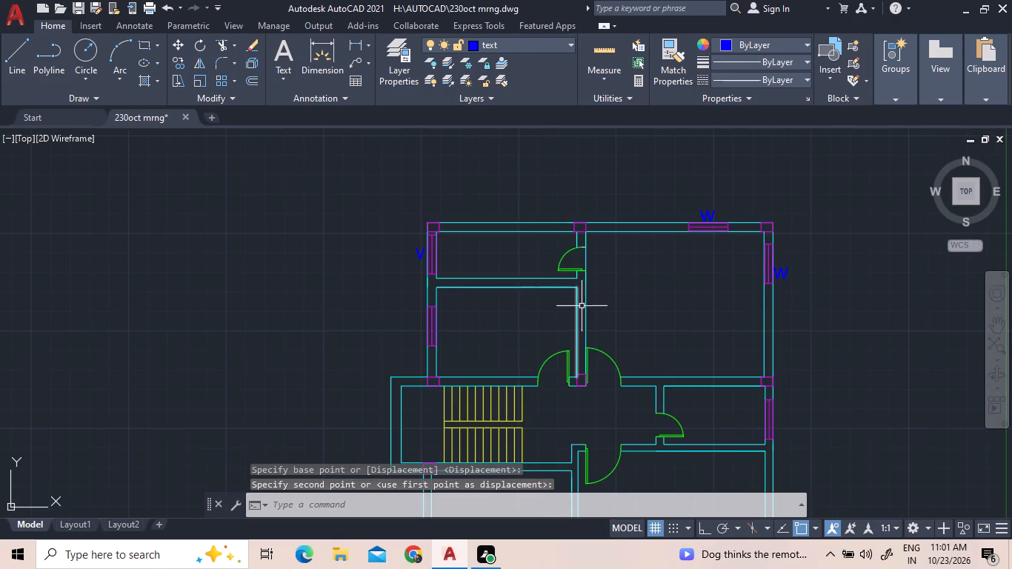
{"action": "left_click", "coordinate": [706, 211]}
{"action": "right_click", "coordinate": [644, 186]}
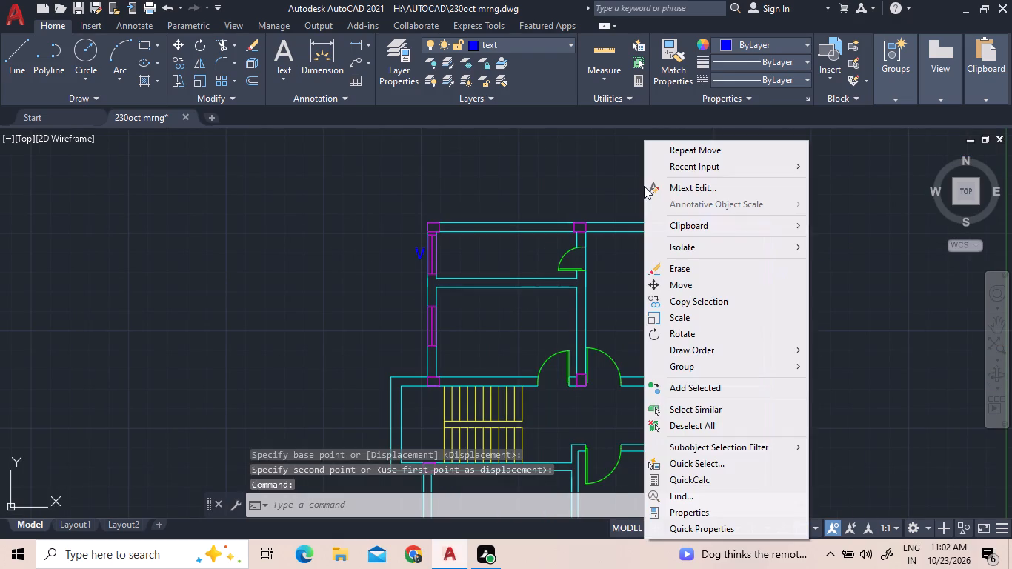
{"action": "left_click", "coordinate": [719, 299]}
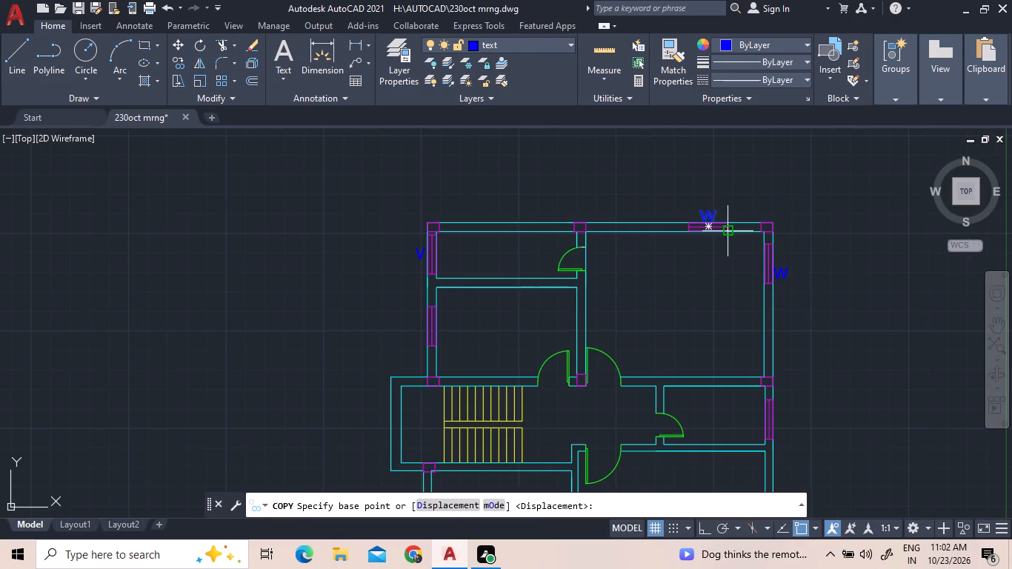
{"action": "left_click", "coordinate": [707, 215]}
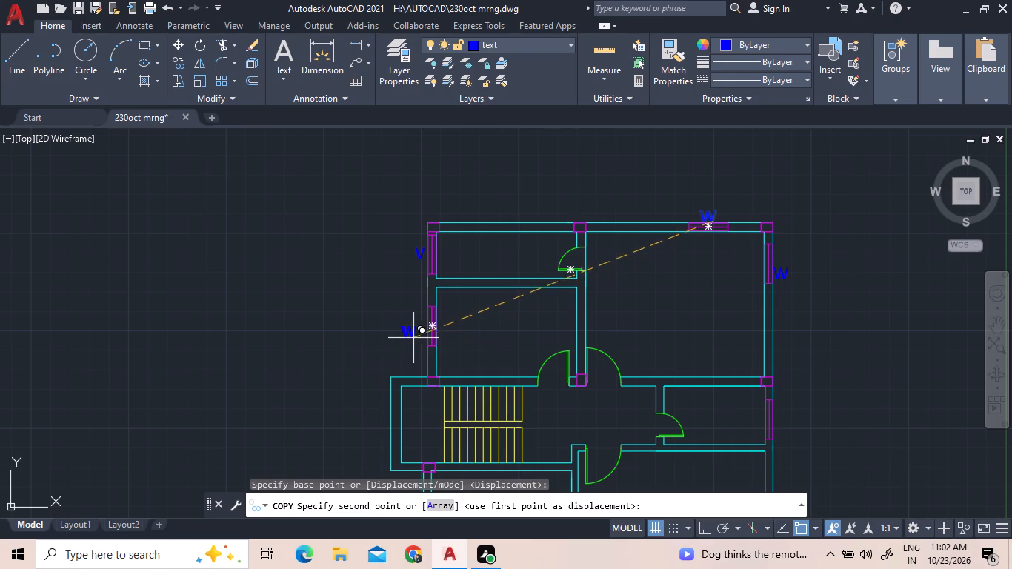
{"action": "scroll", "coordinate": [417, 336], "scroll_direction": "up", "scroll_amount": 2}
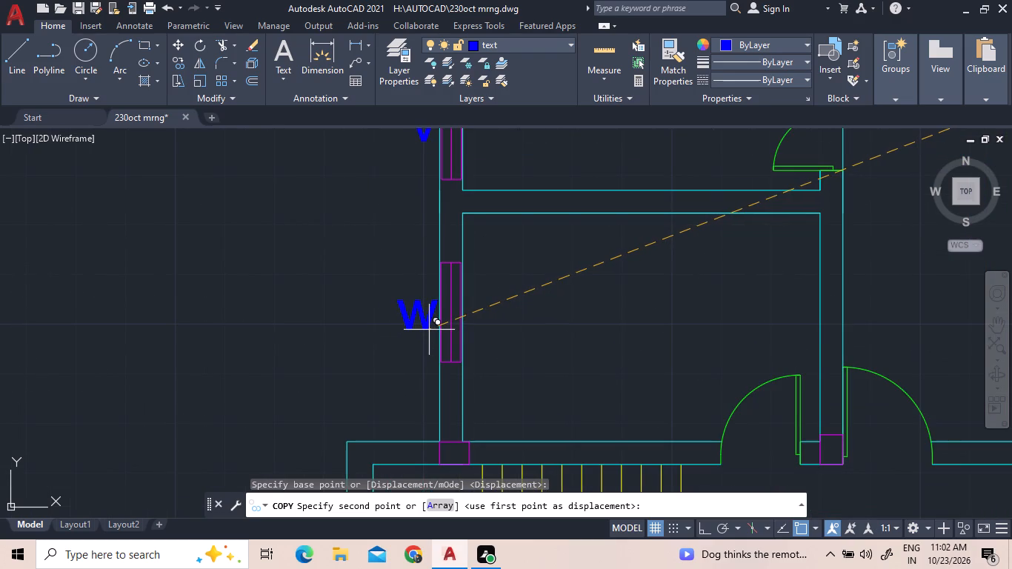
{"action": "left_click", "coordinate": [429, 328]}
Place further copies of the W label at the small northwest room's door and the two doors just north of the hall.
{"action": "scroll", "coordinate": [330, 282], "scroll_direction": "down", "scroll_amount": 2}
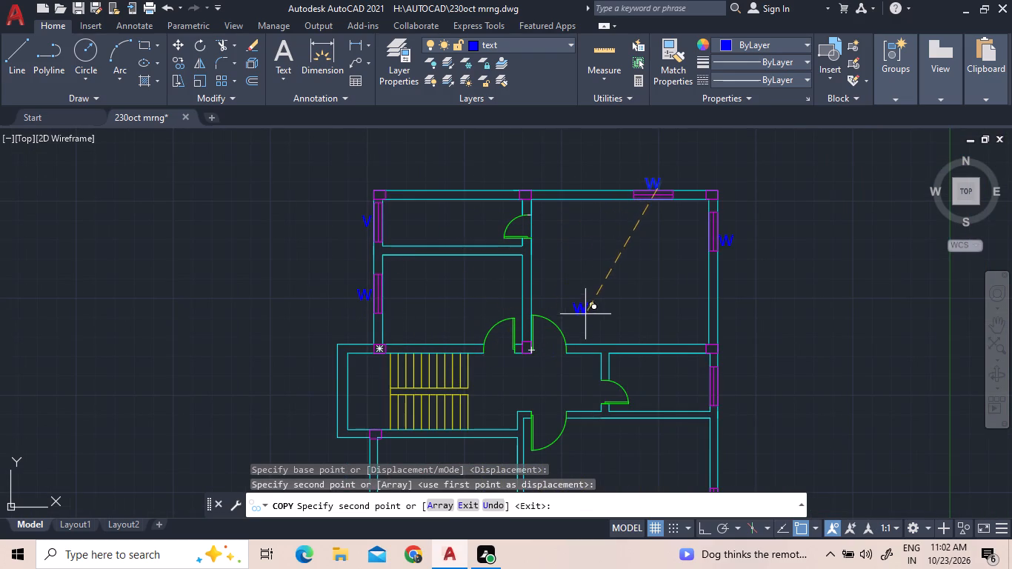
{"action": "scroll", "coordinate": [557, 218], "scroll_direction": "up", "scroll_amount": 2}
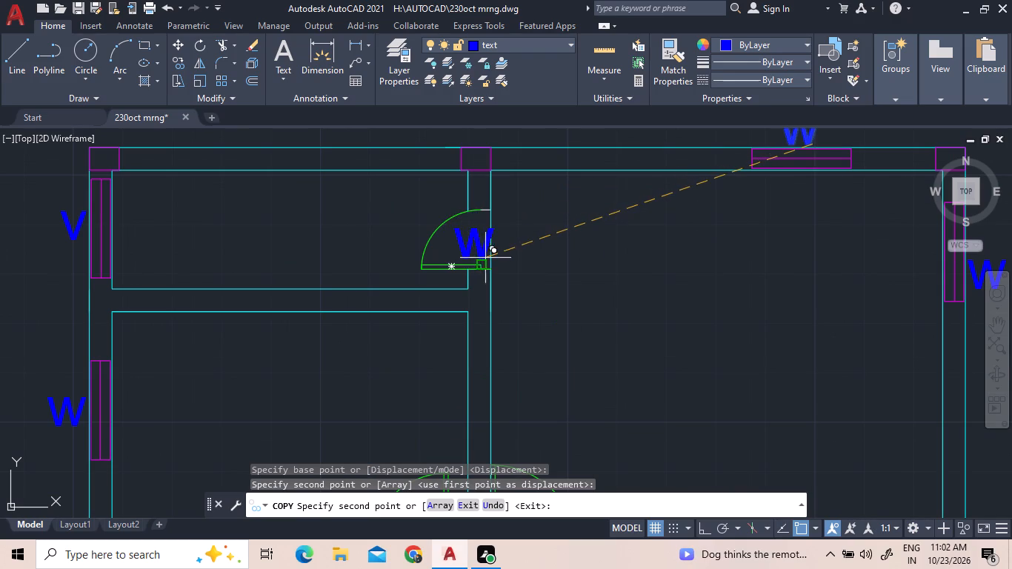
{"action": "left_click", "coordinate": [497, 252]}
{"action": "scroll", "coordinate": [584, 246], "scroll_direction": "down", "scroll_amount": 3}
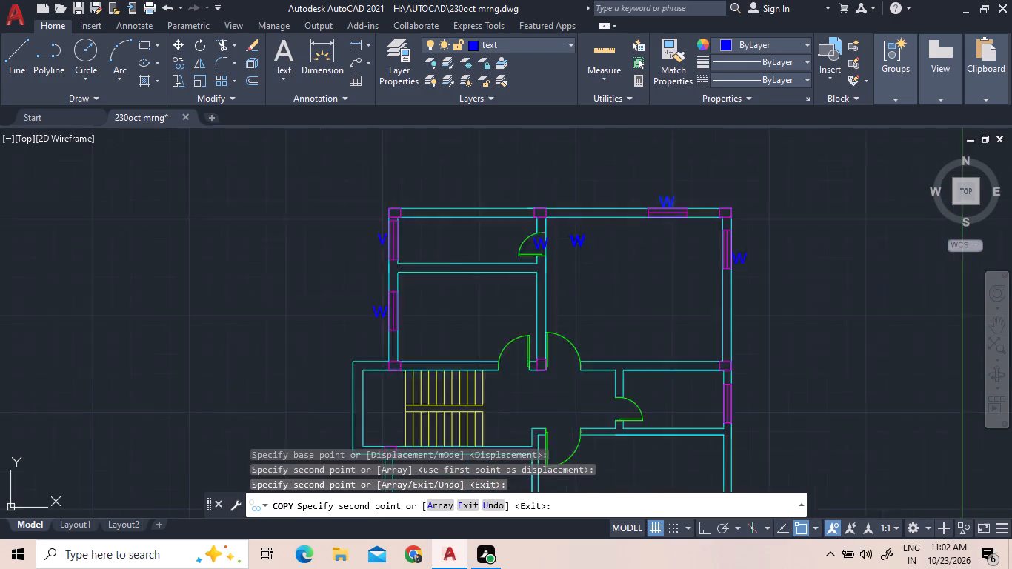
{"action": "scroll", "coordinate": [558, 335], "scroll_direction": "up", "scroll_amount": 3}
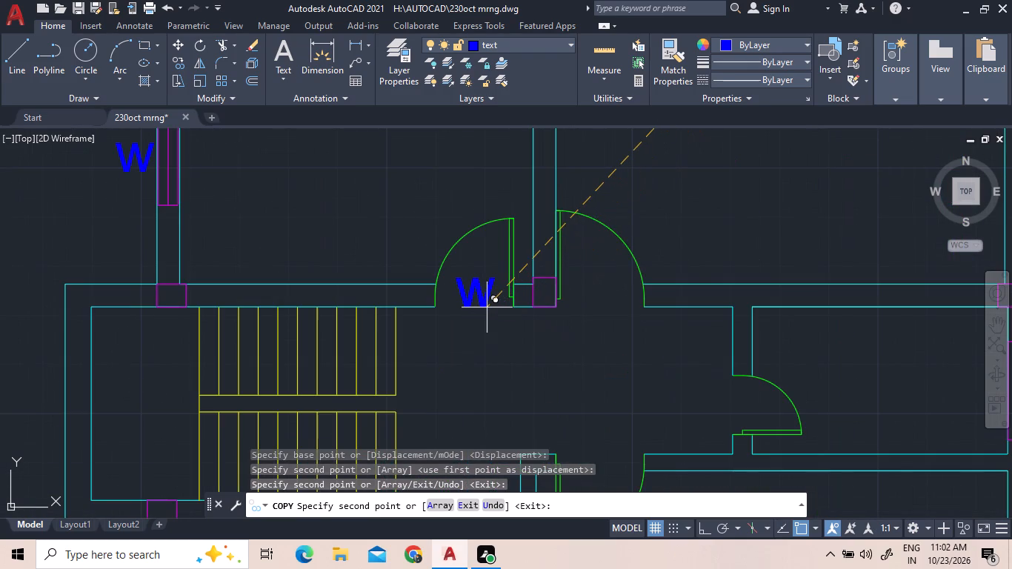
{"action": "left_click", "coordinate": [487, 307]}
{"action": "left_click", "coordinate": [610, 302]}
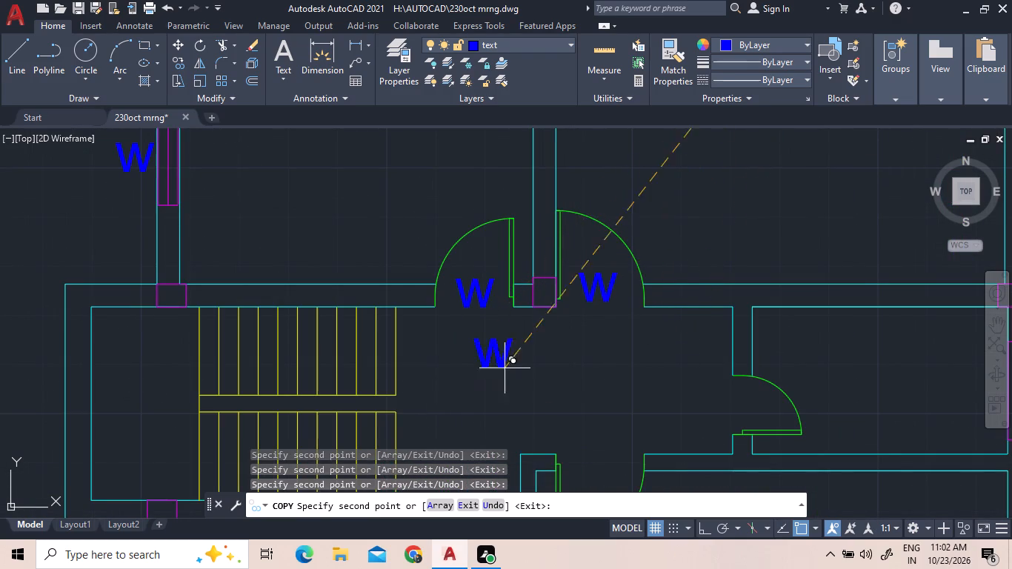
Place W copies just outside the east wall's two remaining windows and below the window in the southeast room's south wall.
{"action": "scroll", "coordinate": [512, 362], "scroll_direction": "down", "scroll_amount": 1}
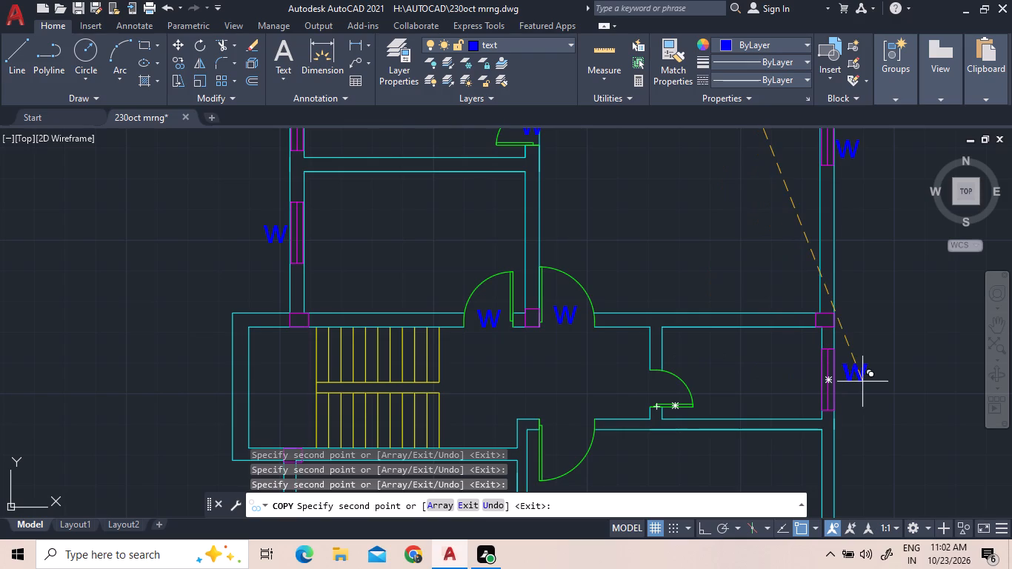
{"action": "left_click", "coordinate": [855, 381]}
{"action": "scroll", "coordinate": [396, 190], "scroll_direction": "down", "scroll_amount": 2}
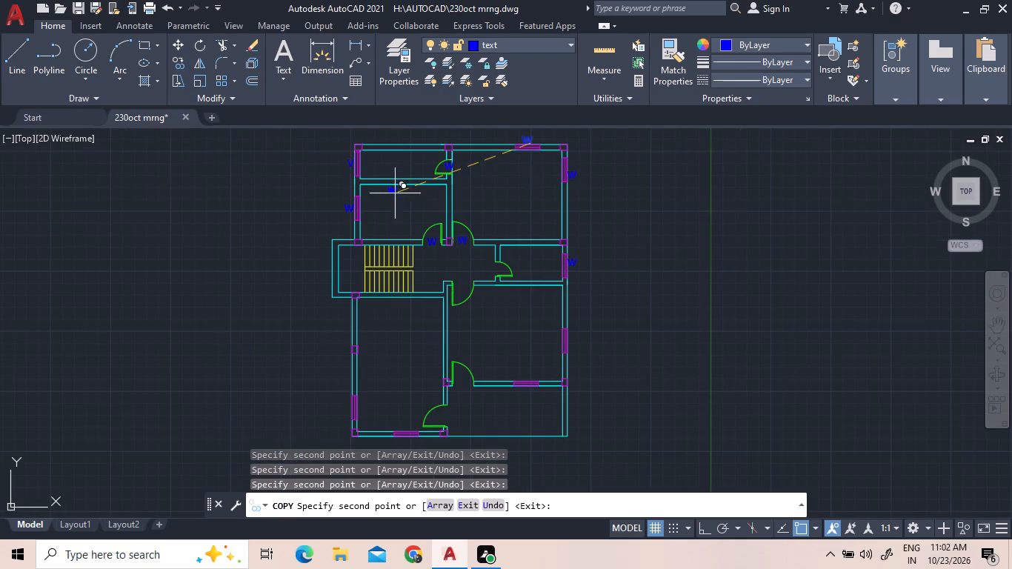
{"action": "scroll", "coordinate": [508, 356], "scroll_direction": "up", "scroll_amount": 3}
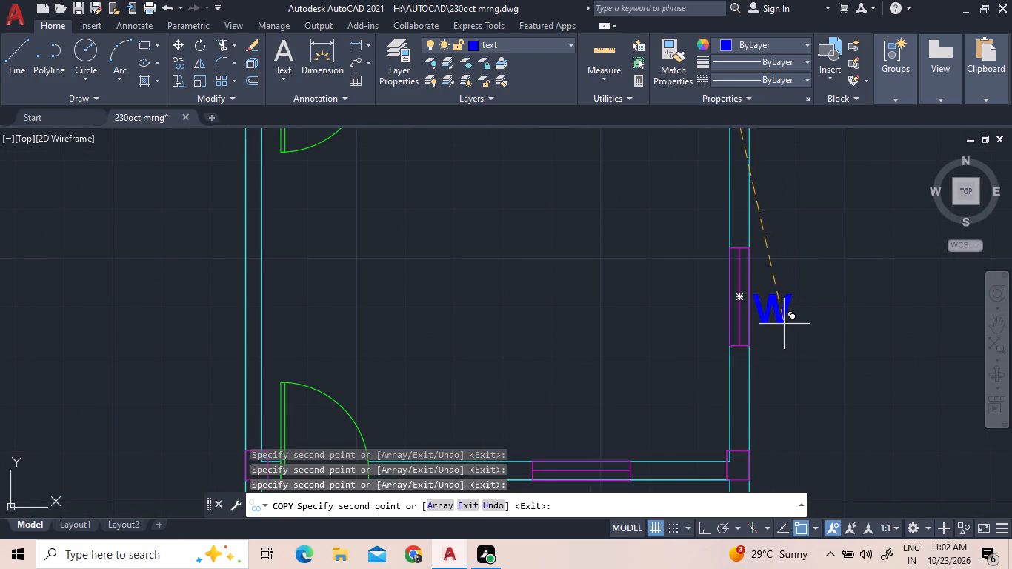
{"action": "left_click", "coordinate": [784, 324]}
{"action": "scroll", "coordinate": [659, 309], "scroll_direction": "down", "scroll_amount": 2}
{"action": "scroll", "coordinate": [619, 395], "scroll_direction": "up", "scroll_amount": 2}
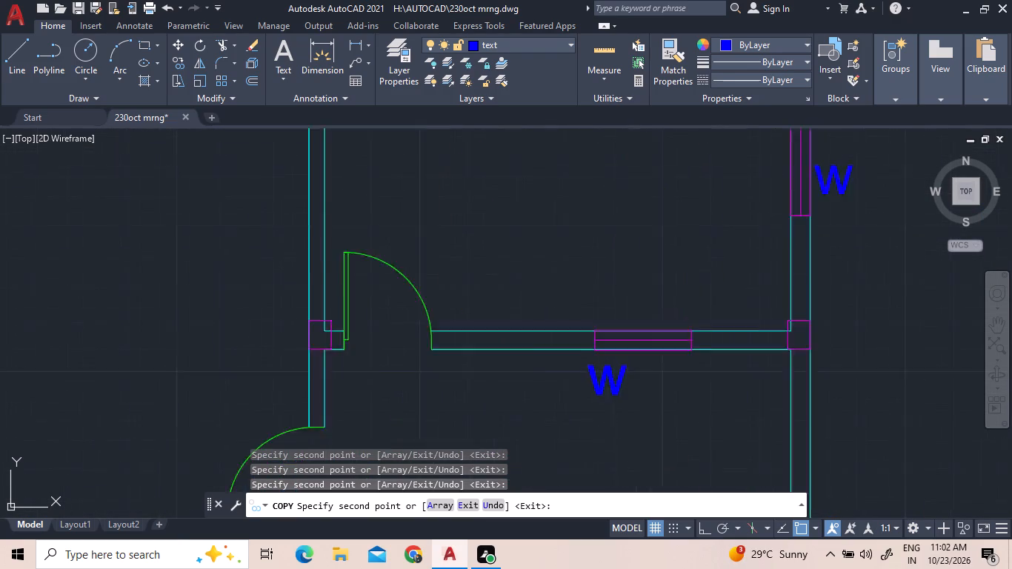
{"action": "scroll", "coordinate": [619, 395], "scroll_direction": "up", "scroll_amount": 1}
{"action": "left_click", "coordinate": [673, 377]}
Place W copies outside the west wall's southernmost window and below the southwest room's south window, and finish copying.
{"action": "scroll", "coordinate": [389, 443], "scroll_direction": "down", "scroll_amount": 3}
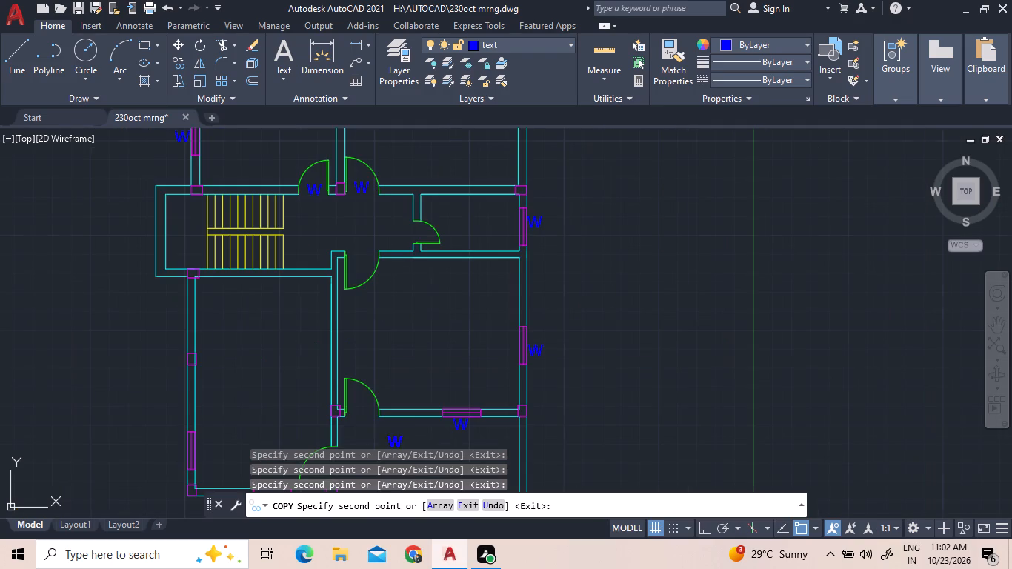
{"action": "scroll", "coordinate": [169, 473], "scroll_direction": "up", "scroll_amount": 3}
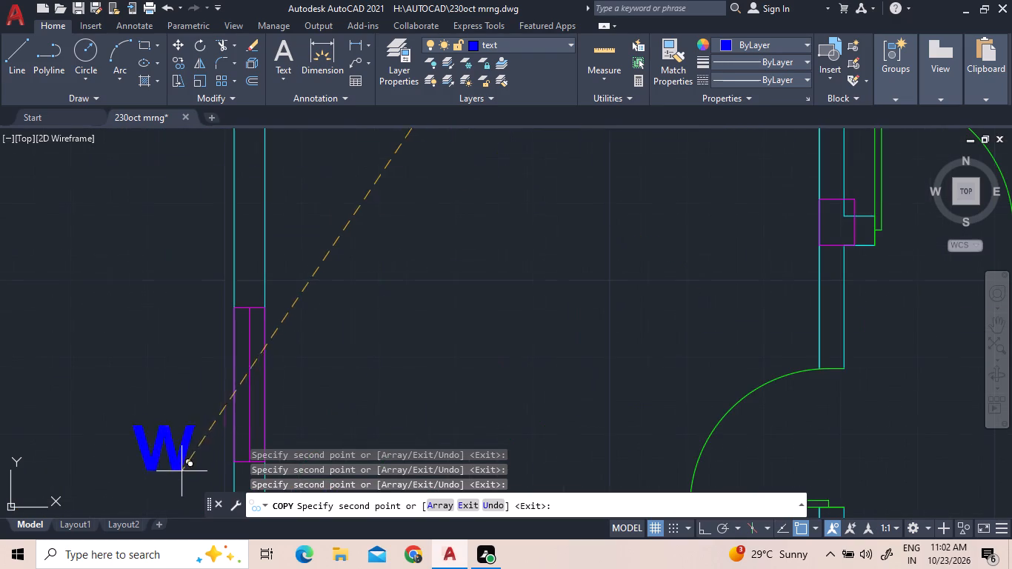
{"action": "left_click", "coordinate": [219, 422]}
{"action": "scroll", "coordinate": [445, 288], "scroll_direction": "down", "scroll_amount": 2}
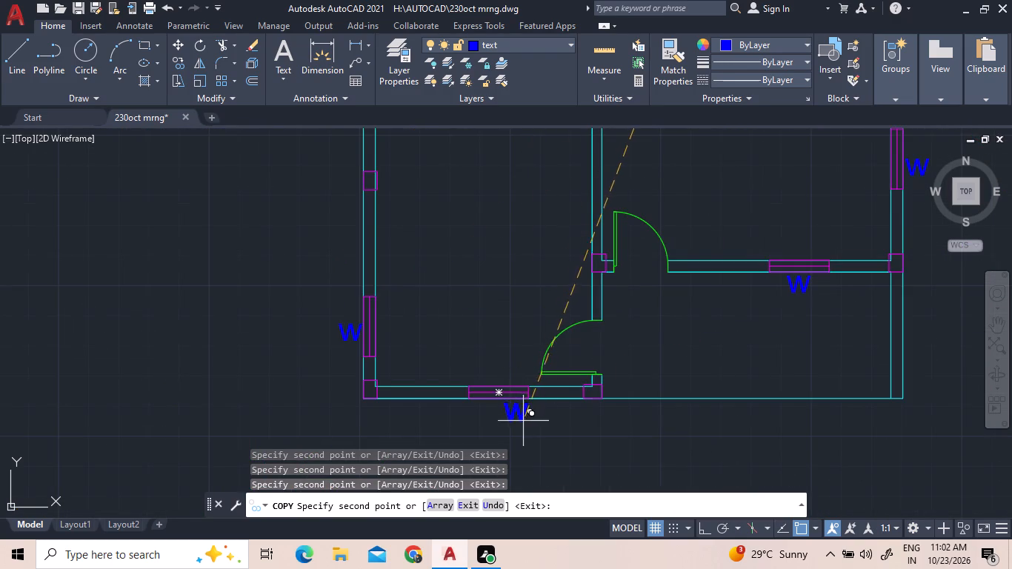
{"action": "scroll", "coordinate": [523, 421], "scroll_direction": "up", "scroll_amount": 3}
{"action": "left_click", "coordinate": [474, 409]}
{"action": "scroll", "coordinate": [570, 406], "scroll_direction": "down", "scroll_amount": 4}
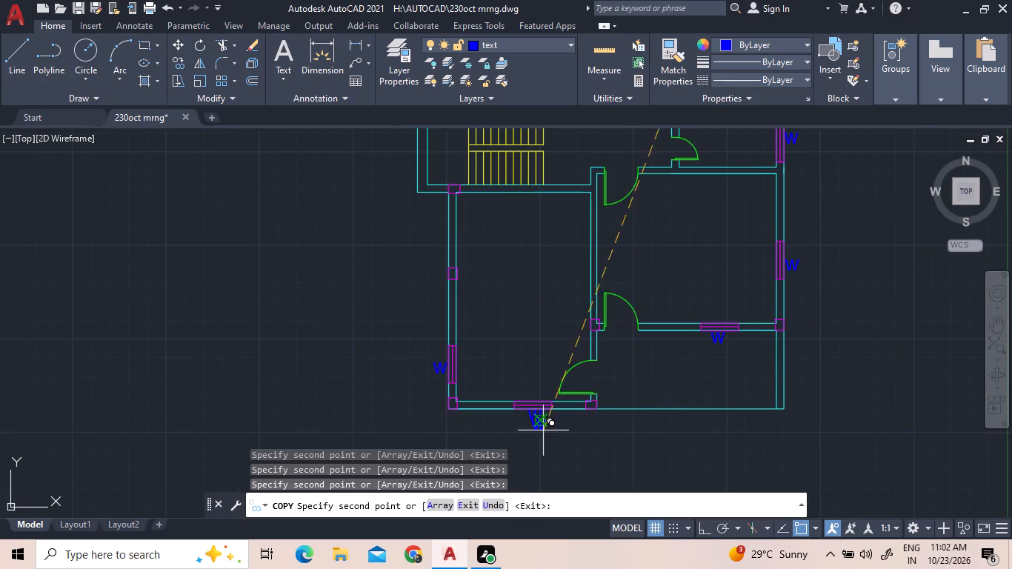
{"action": "scroll", "coordinate": [776, 333], "scroll_direction": "up", "scroll_amount": 4}
{"action": "scroll", "coordinate": [647, 399], "scroll_direction": "down", "scroll_amount": 1}
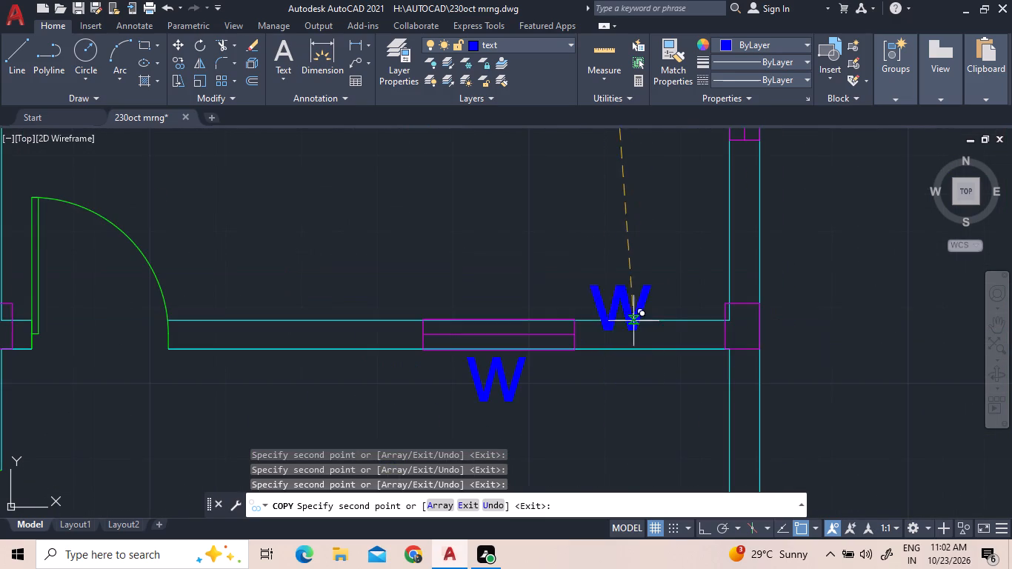
{"action": "right_click", "coordinate": [553, 274]}
{"action": "left_click", "coordinate": [562, 277]}
Replace the W text at the small northwest room's door with a capital D.
{"action": "scroll", "coordinate": [582, 313], "scroll_direction": "down", "scroll_amount": 4}
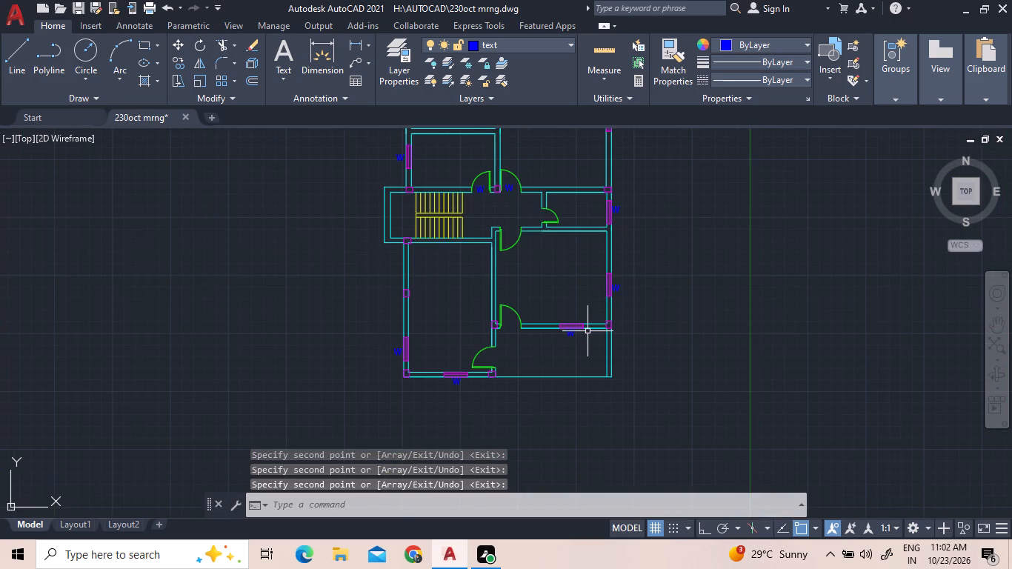
{"action": "scroll", "coordinate": [637, 439], "scroll_direction": "down", "scroll_amount": 1}
{"action": "scroll", "coordinate": [555, 241], "scroll_direction": "up", "scroll_amount": 3}
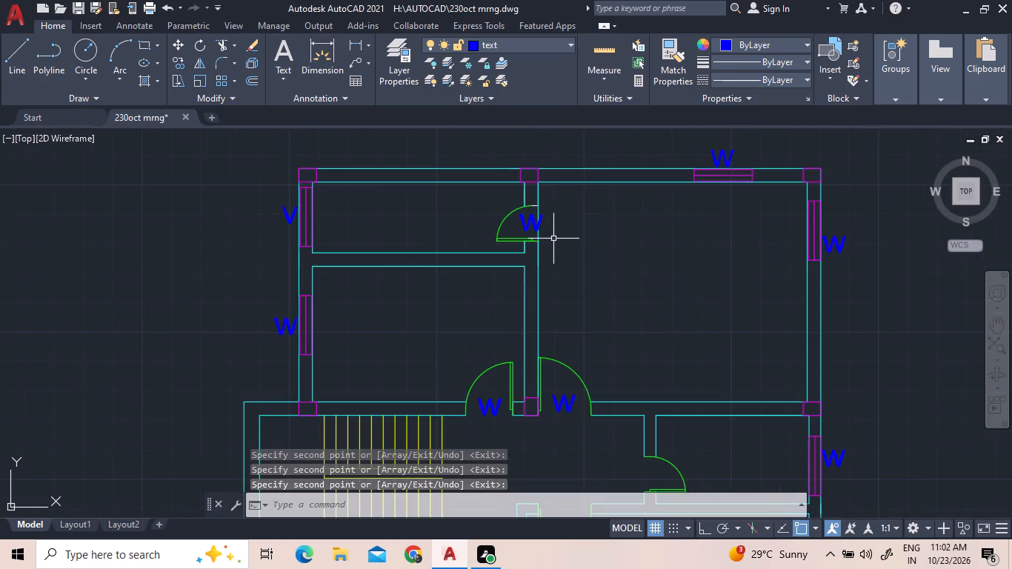
{"action": "scroll", "coordinate": [544, 230], "scroll_direction": "up", "scroll_amount": 3}
{"action": "triple_click", "coordinate": [506, 184]}
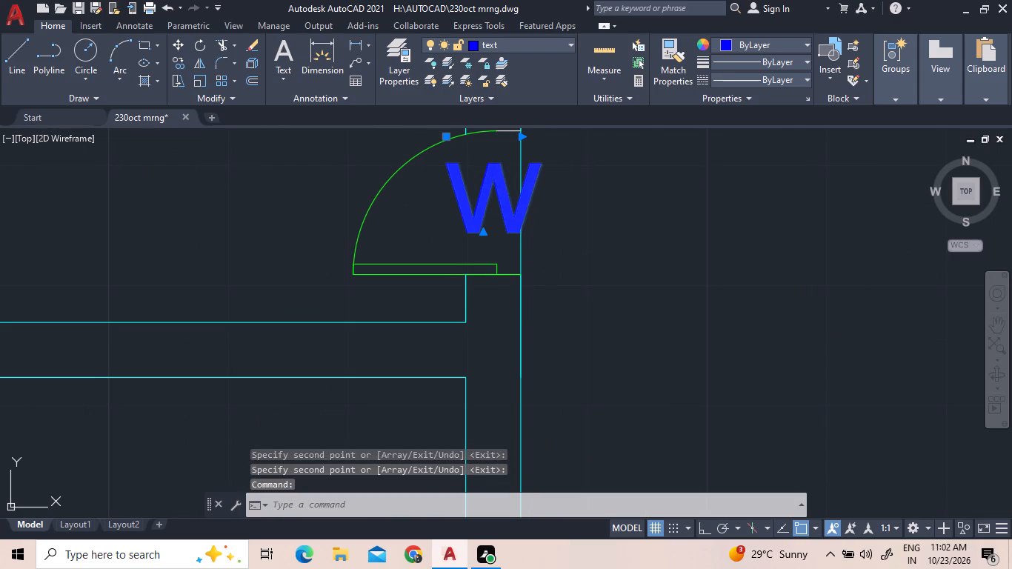
{"action": "left_click", "coordinate": [506, 184]}
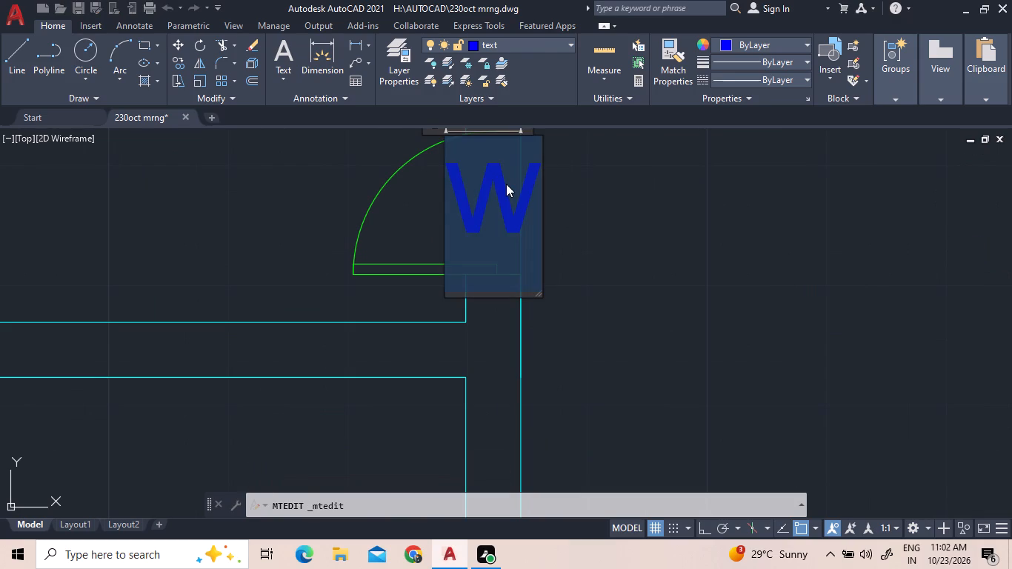
{"action": "key", "text": "d"}
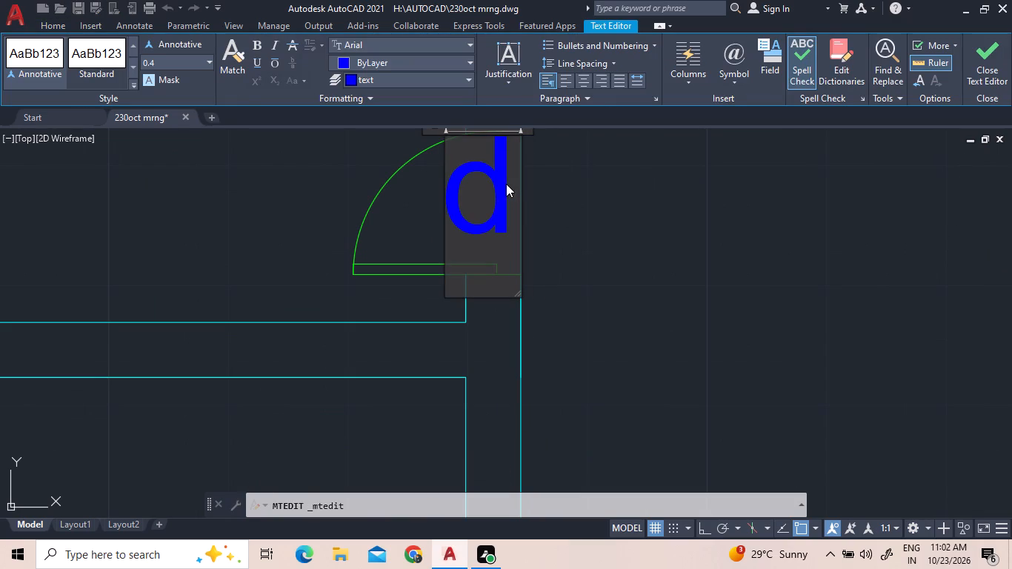
{"action": "key", "text": "BackSpace"}
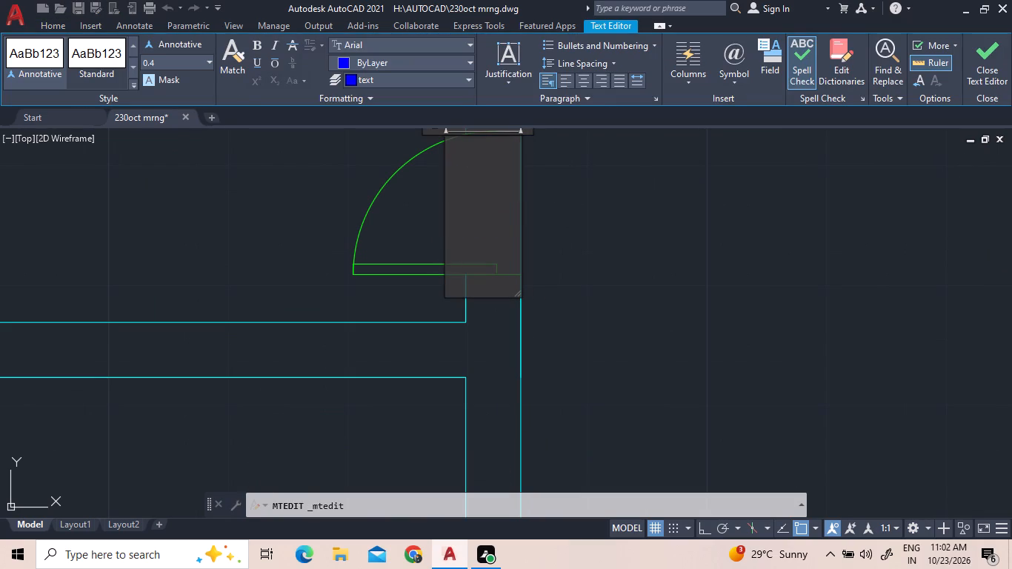
{"action": "key", "text": "d"}
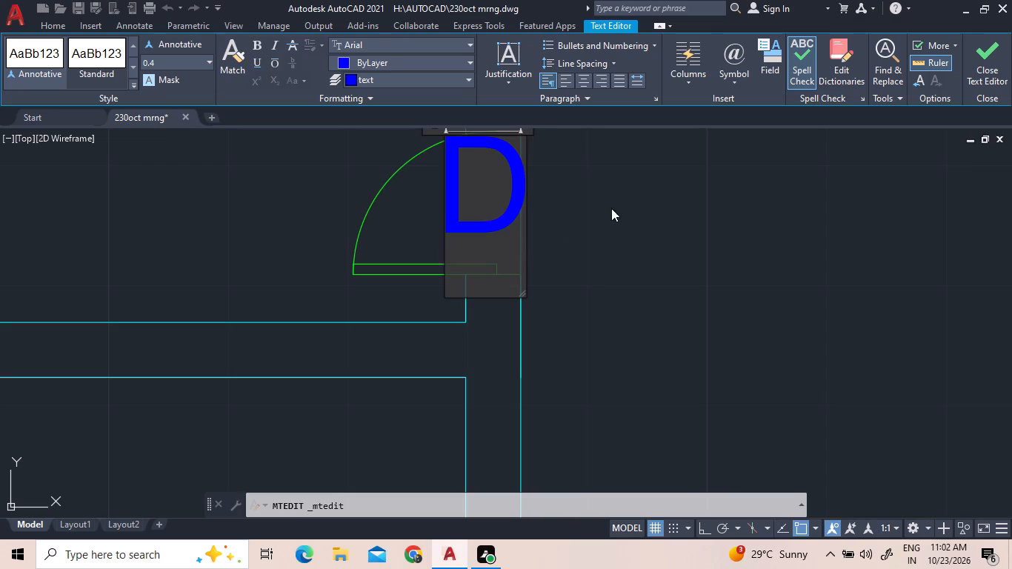
{"action": "left_click", "coordinate": [612, 202]}
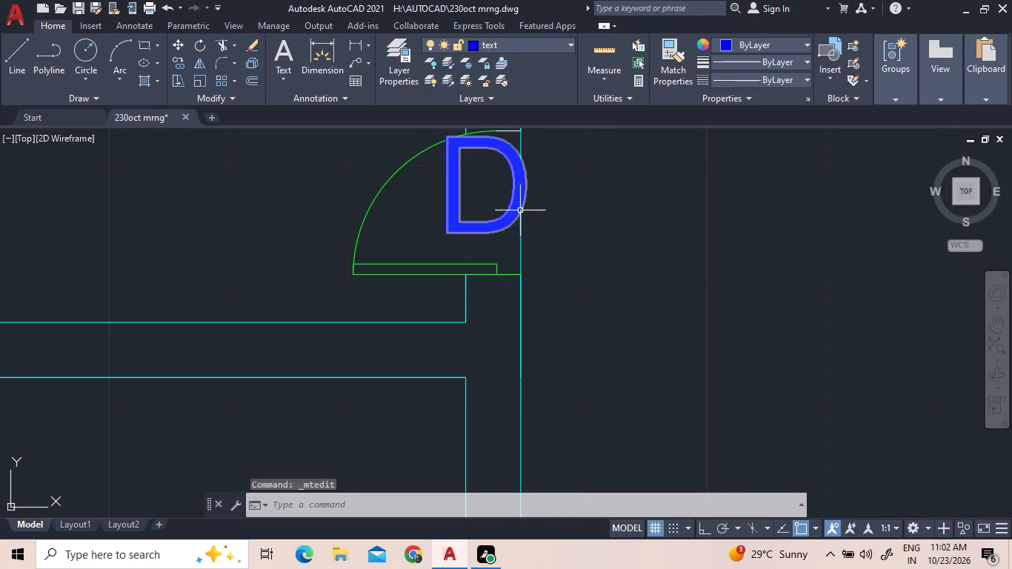
Move the D label at the small northwest room's door slightly east so it straddles the wall opening.
{"action": "left_click", "coordinate": [520, 210]}
{"action": "right_click", "coordinate": [520, 210]}
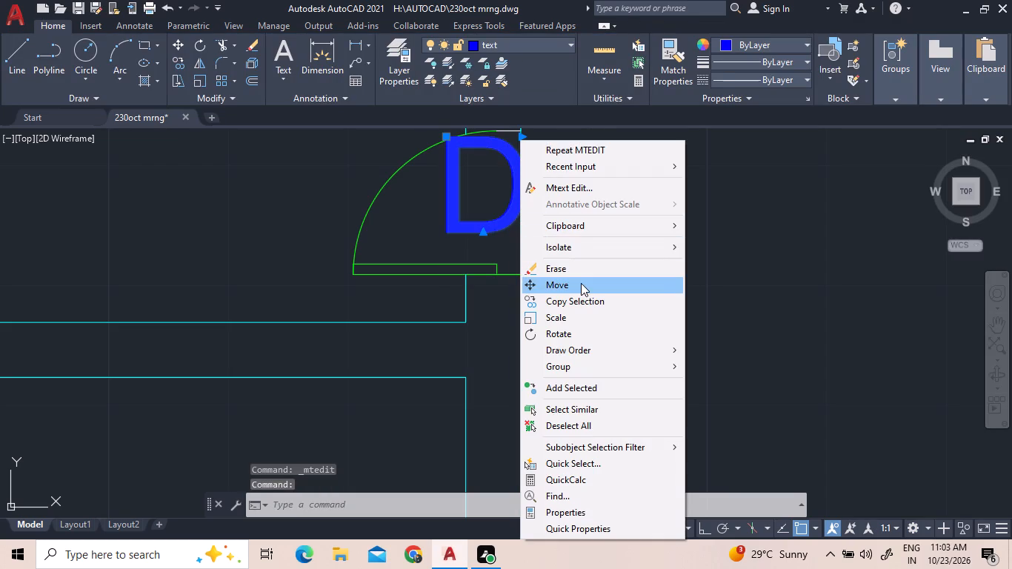
{"action": "left_click", "coordinate": [581, 283]}
{"action": "left_click", "coordinate": [521, 192]}
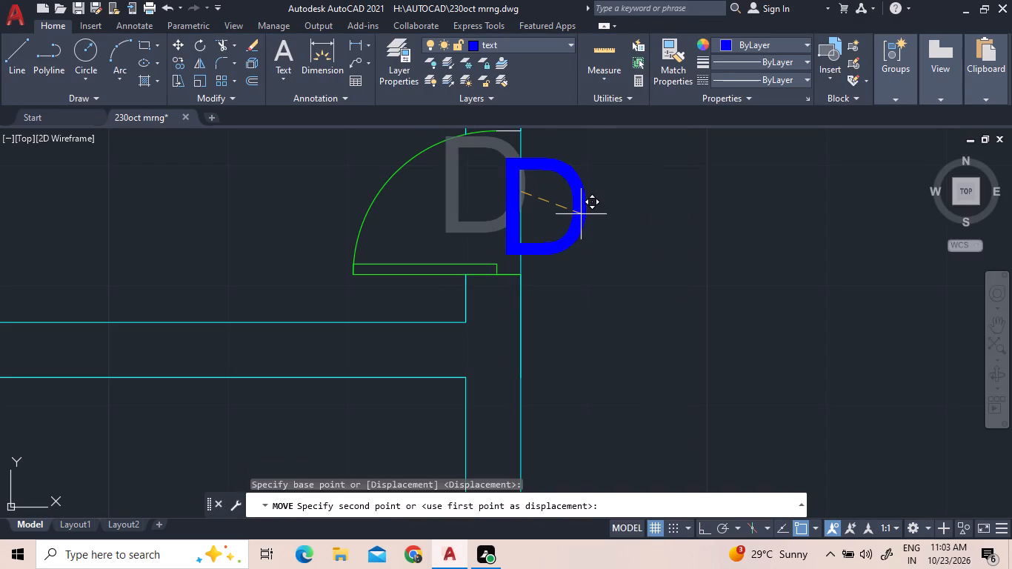
{"action": "left_click", "coordinate": [566, 204]}
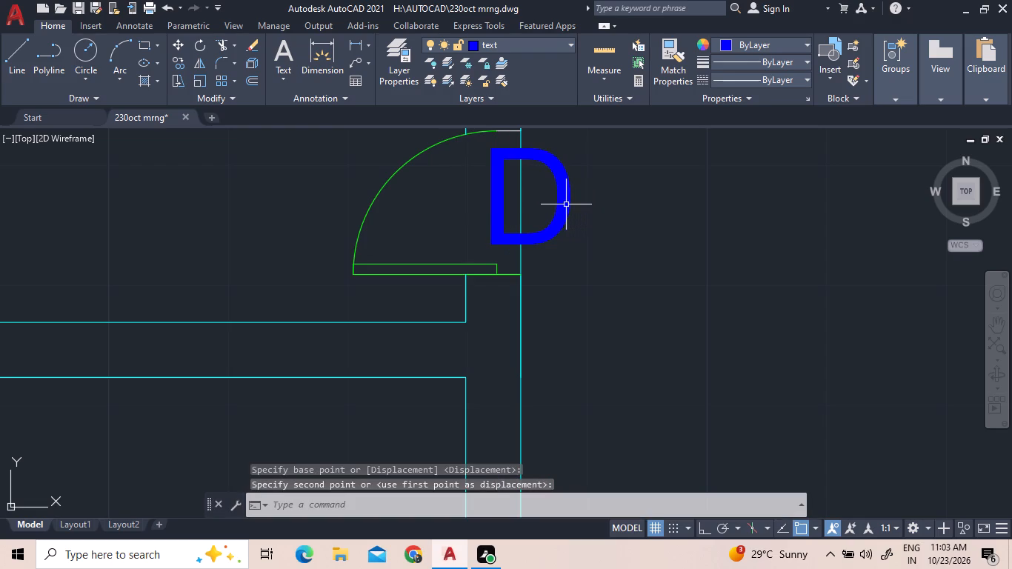
Erase the two W labels at the doors just north of the hall.
{"action": "scroll", "coordinate": [603, 238], "scroll_direction": "down", "scroll_amount": 4}
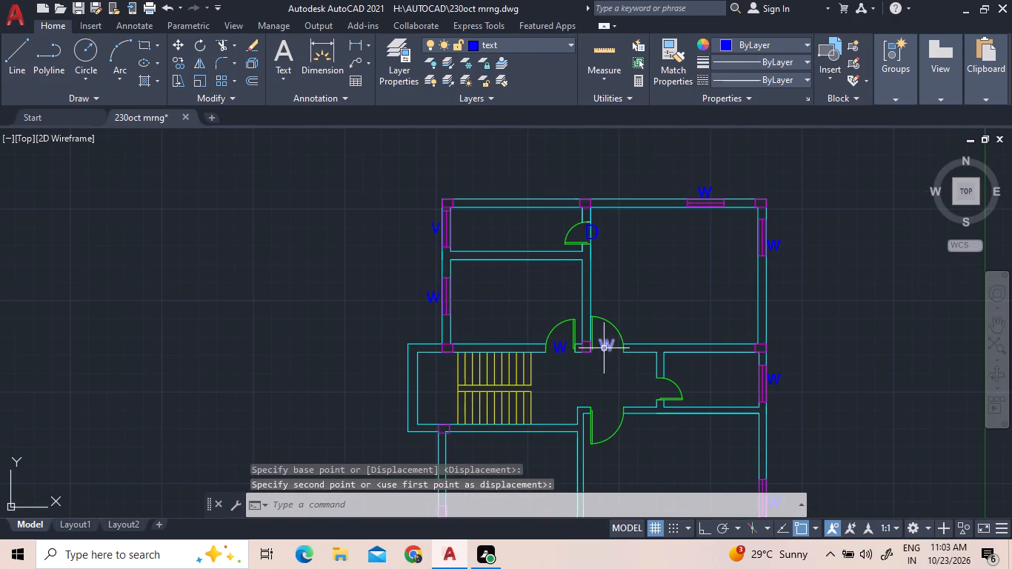
{"action": "left_click", "coordinate": [604, 347]}
{"action": "left_click", "coordinate": [559, 353]}
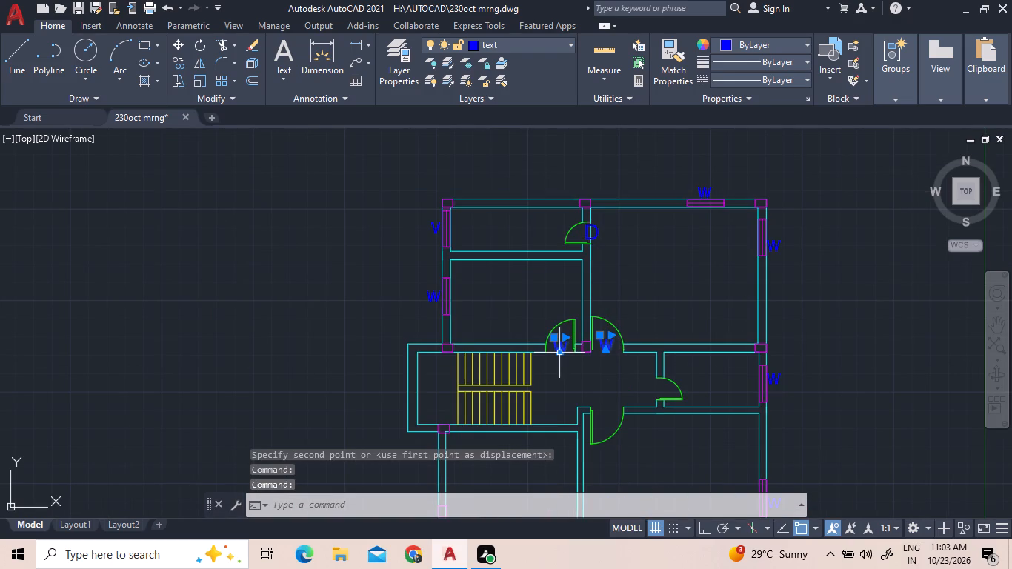
{"action": "key", "text": "Delete"}
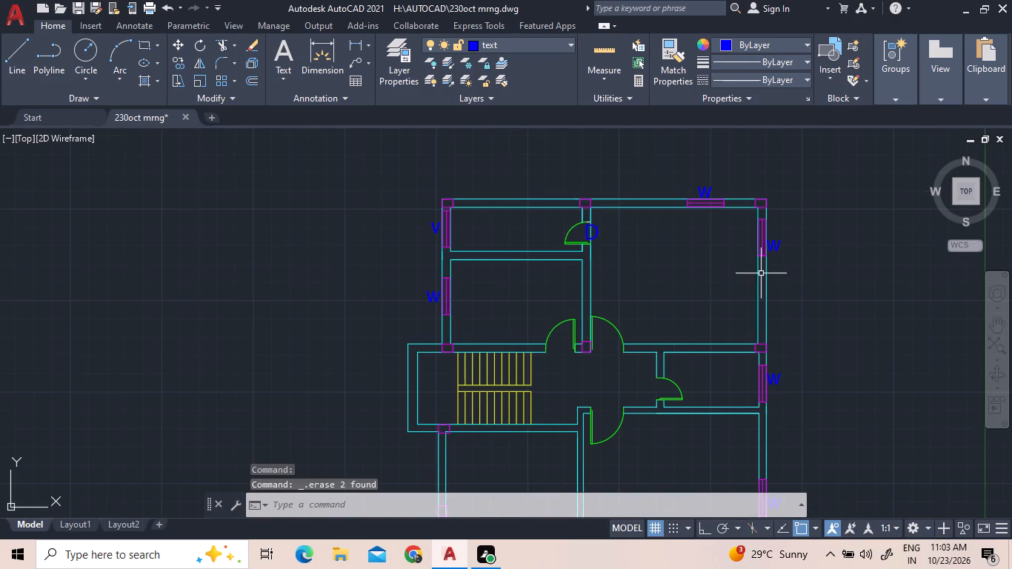
Copy the D label to the two doors north of the hall, the small east room's door and the door south of the hall.
{"action": "scroll", "coordinate": [600, 222], "scroll_direction": "up", "scroll_amount": 3}
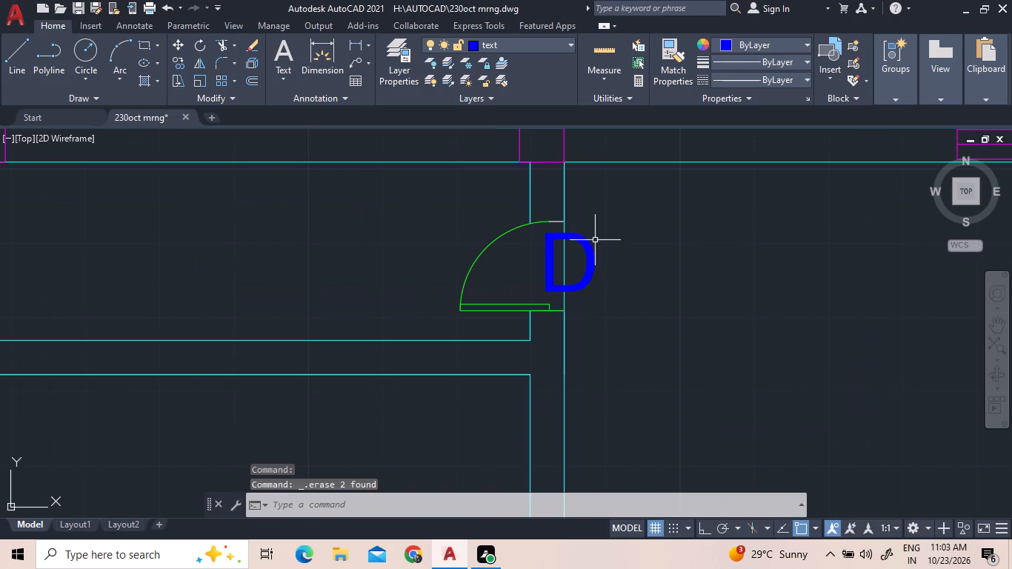
{"action": "left_click", "coordinate": [589, 242]}
{"action": "right_click", "coordinate": [737, 290]}
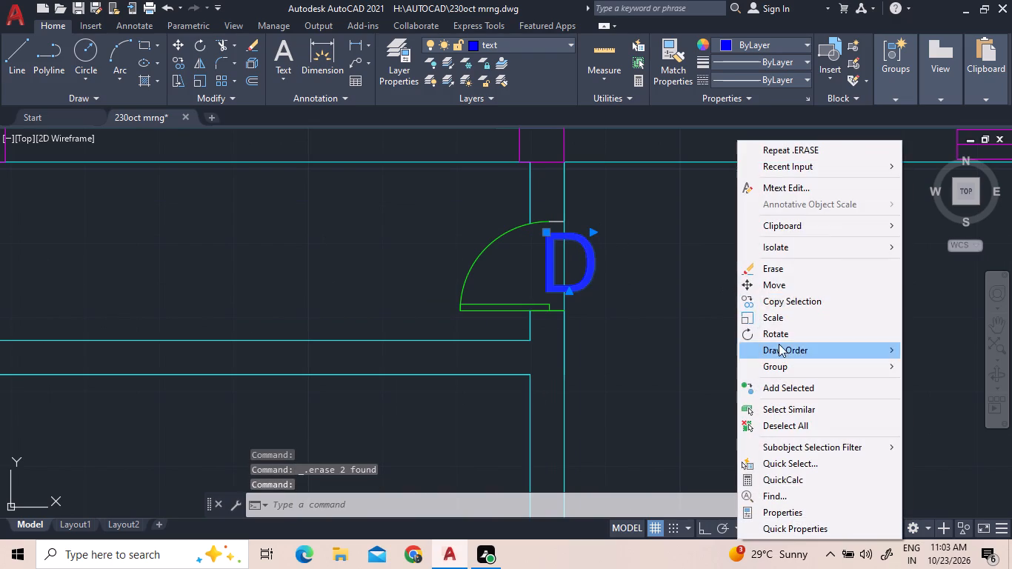
{"action": "left_click", "coordinate": [782, 302]}
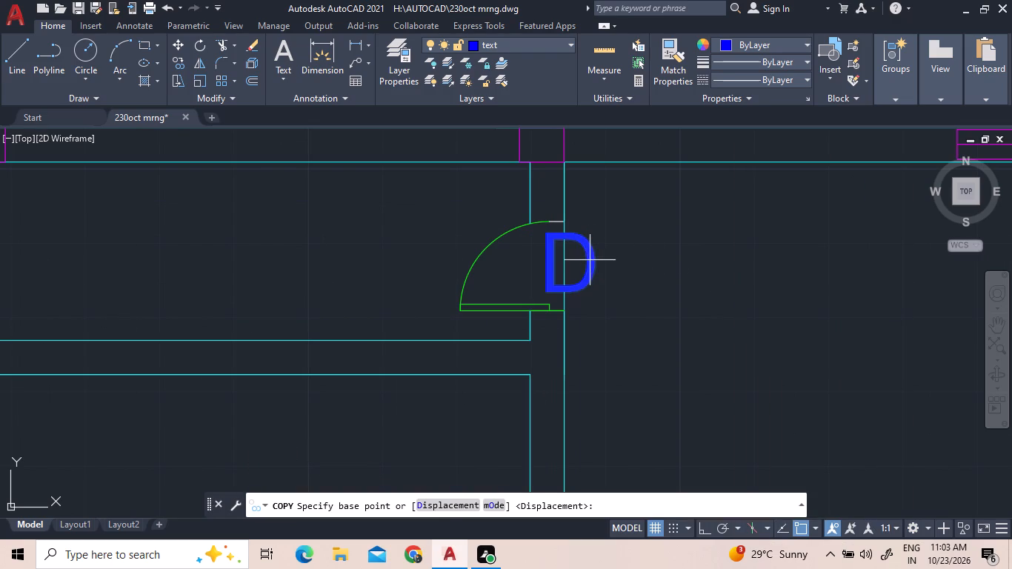
{"action": "left_click", "coordinate": [590, 260]}
{"action": "scroll", "coordinate": [702, 278], "scroll_direction": "down", "scroll_amount": 4}
{"action": "scroll", "coordinate": [712, 397], "scroll_direction": "up", "scroll_amount": 3}
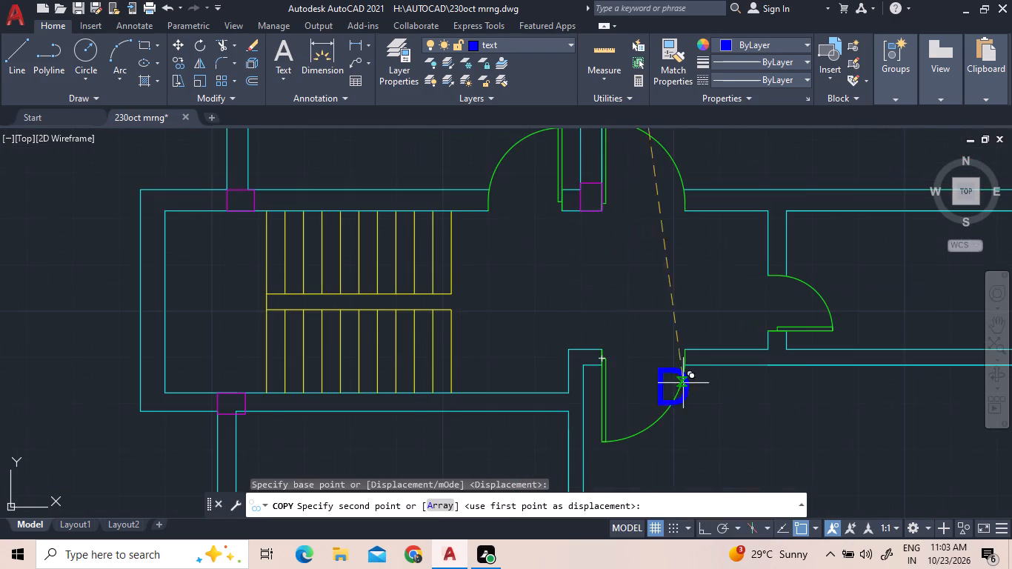
{"action": "scroll", "coordinate": [530, 201], "scroll_direction": "up", "scroll_amount": 1}
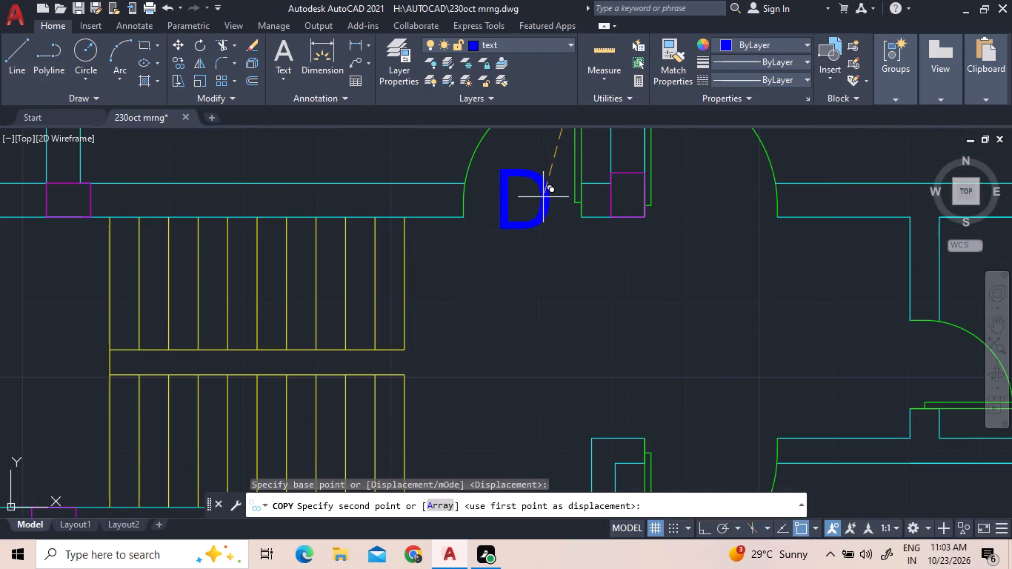
{"action": "left_click", "coordinate": [552, 196]}
{"action": "left_click", "coordinate": [724, 179]}
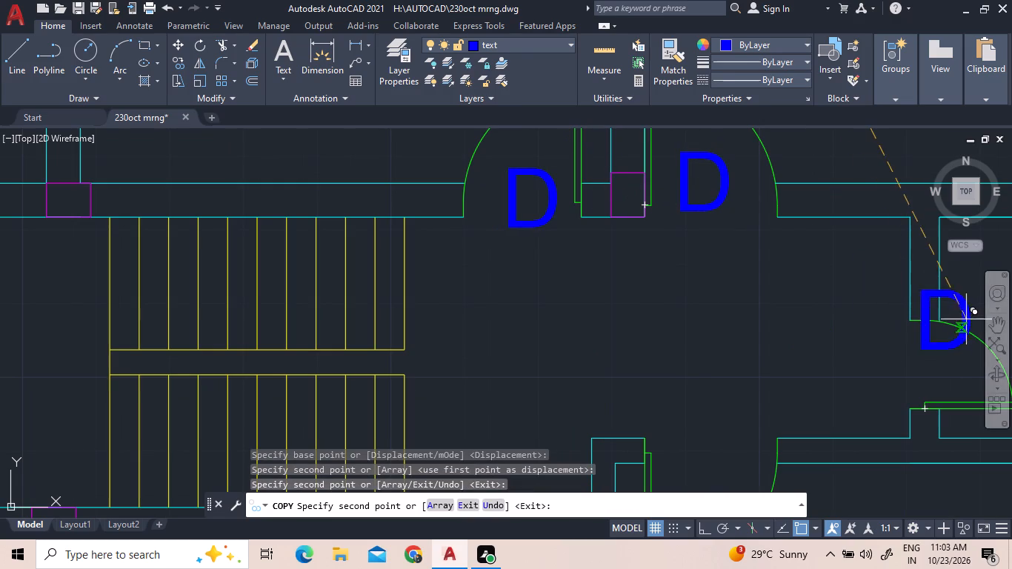
{"action": "left_click", "coordinate": [946, 360]}
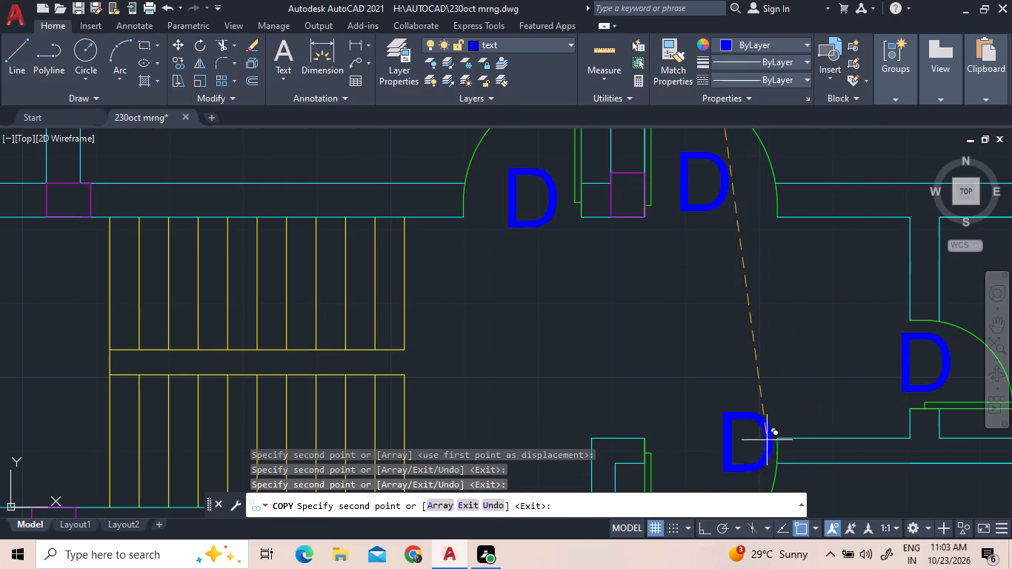
{"action": "left_click", "coordinate": [726, 447]}
Place D copies at the southeast room's south door and the southwest room's east door, and finish copying.
{"action": "scroll", "coordinate": [743, 343], "scroll_direction": "down", "scroll_amount": 3}
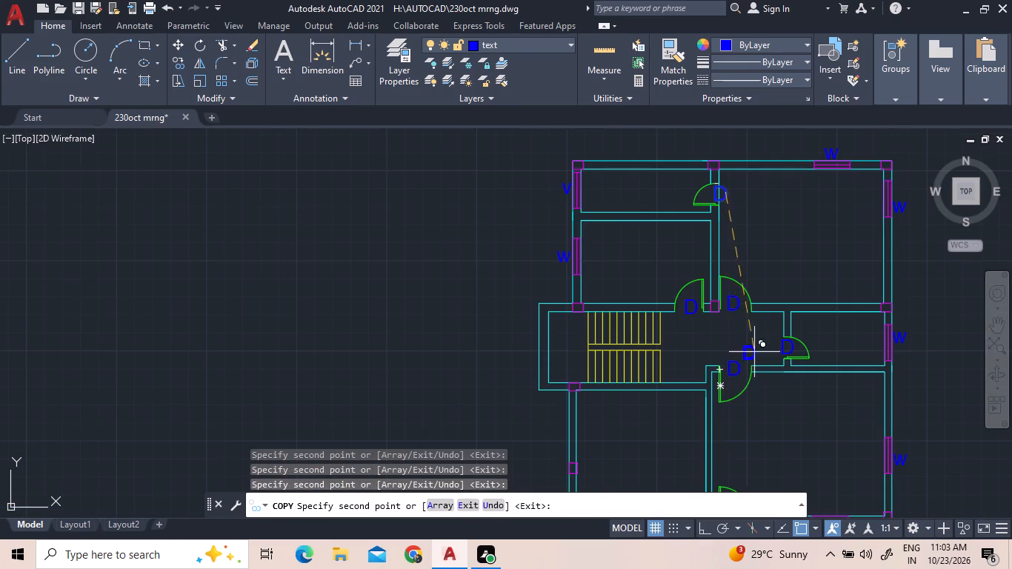
{"action": "scroll", "coordinate": [754, 352], "scroll_direction": "down", "scroll_amount": 3}
{"action": "scroll", "coordinate": [768, 414], "scroll_direction": "up", "scroll_amount": 4}
{"action": "scroll", "coordinate": [648, 296], "scroll_direction": "up", "scroll_amount": 2}
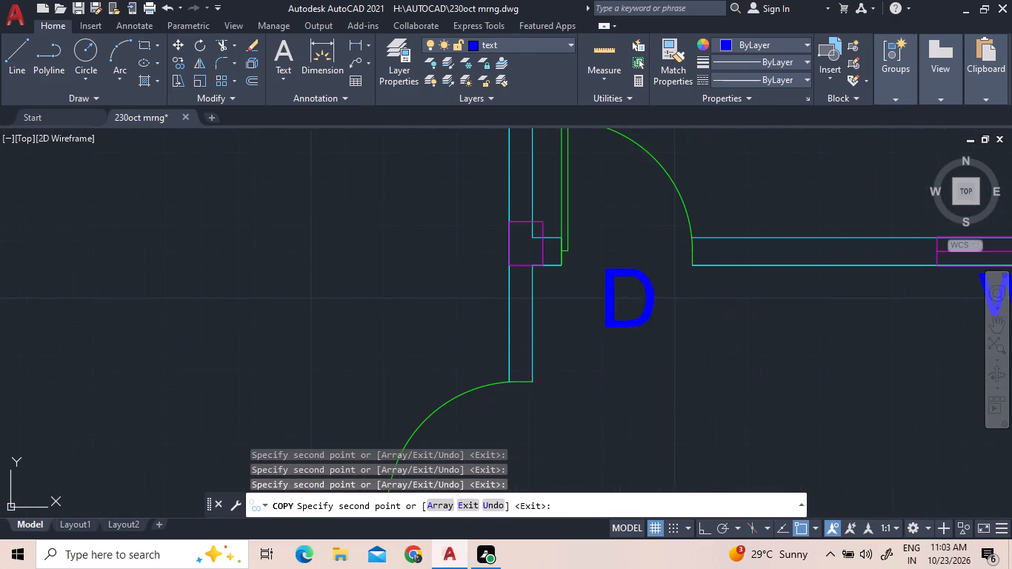
{"action": "left_click", "coordinate": [648, 259]}
{"action": "scroll", "coordinate": [705, 229], "scroll_direction": "down", "scroll_amount": 3}
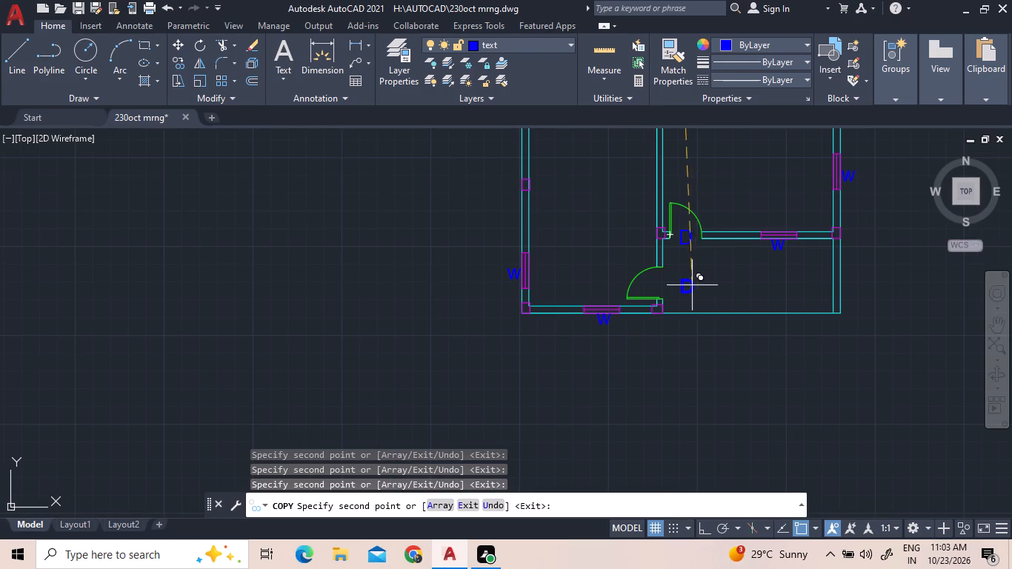
{"action": "scroll", "coordinate": [662, 285], "scroll_direction": "up", "scroll_amount": 3}
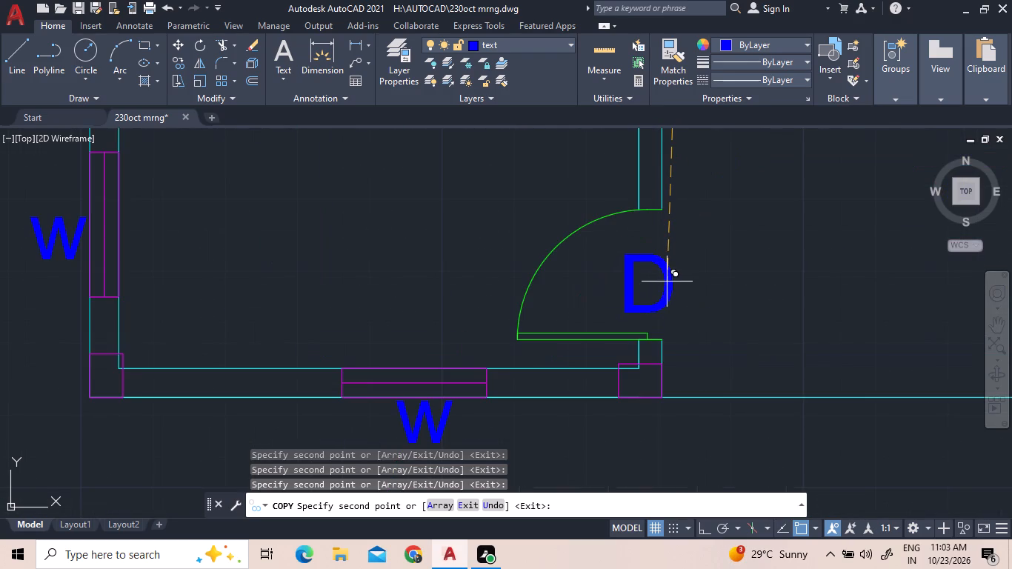
{"action": "left_click", "coordinate": [667, 282]}
{"action": "scroll", "coordinate": [667, 281], "scroll_direction": "down", "scroll_amount": 5}
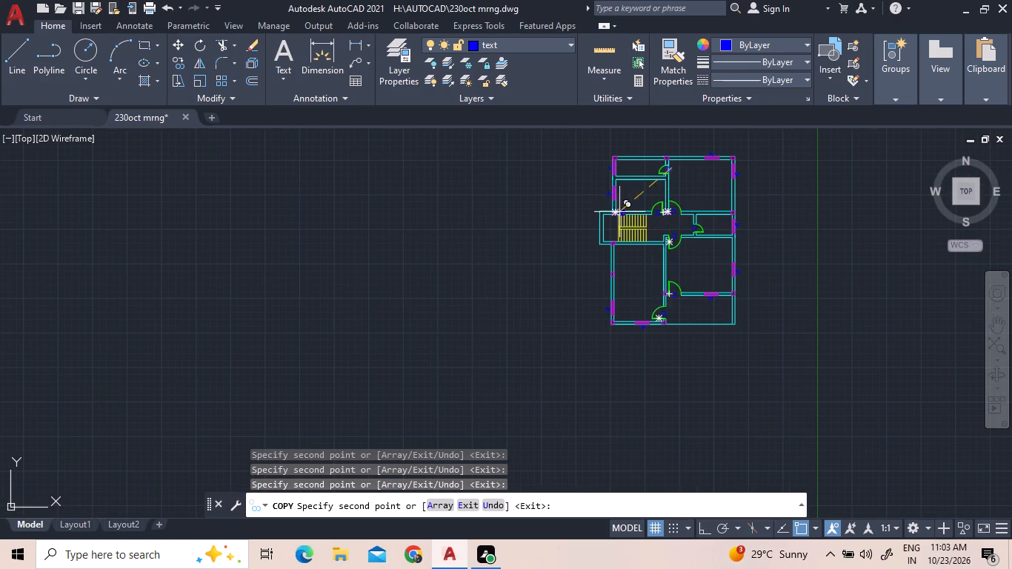
{"action": "scroll", "coordinate": [609, 214], "scroll_direction": "up", "scroll_amount": 1}
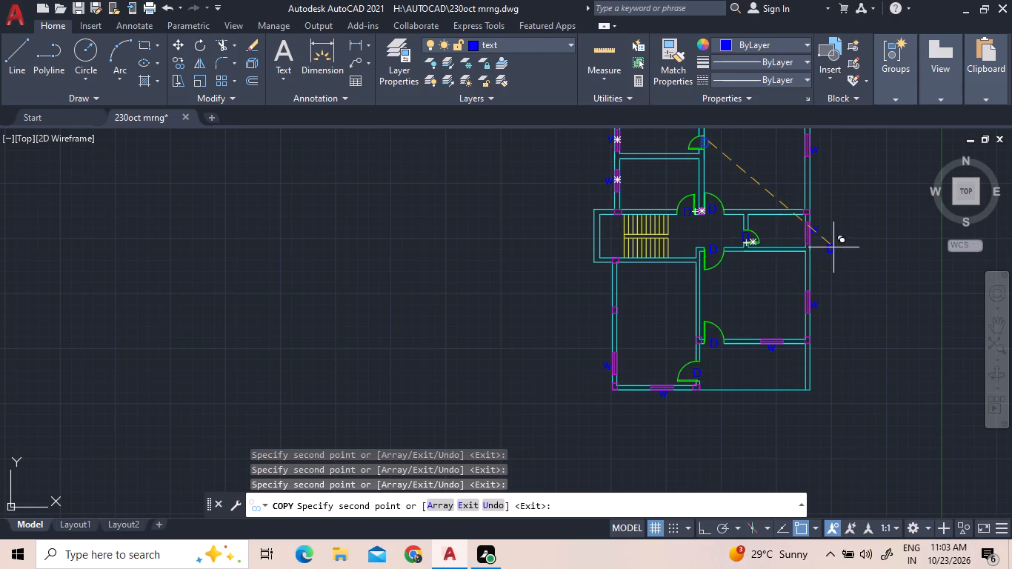
{"action": "middle_click_drag", "start_coordinate": [828, 288], "coordinate": [341, 387]}
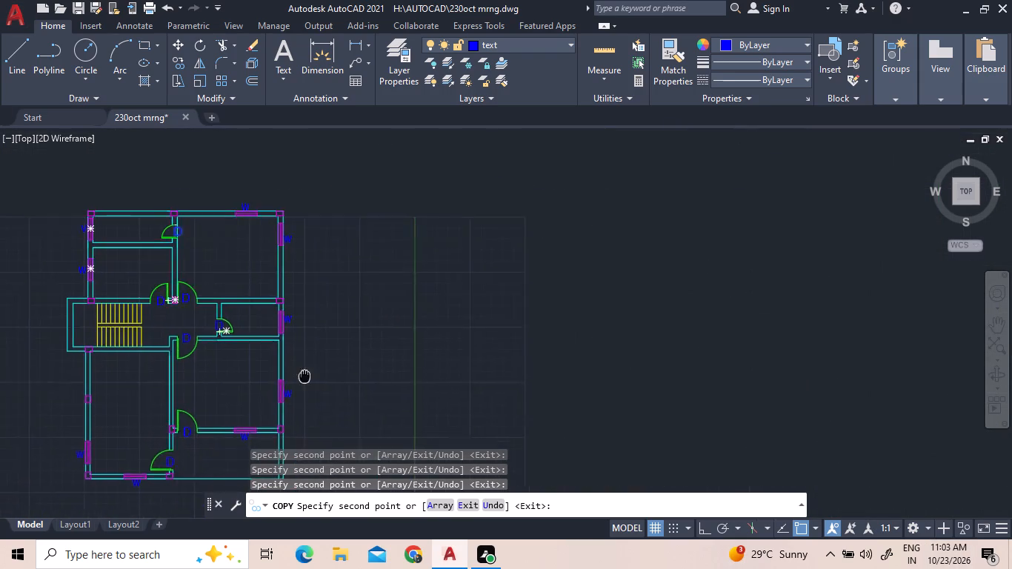
{"action": "middle_click_drag", "start_coordinate": [341, 387], "coordinate": [400, 372]}
{"action": "scroll", "coordinate": [267, 184], "scroll_direction": "up", "scroll_amount": 3}
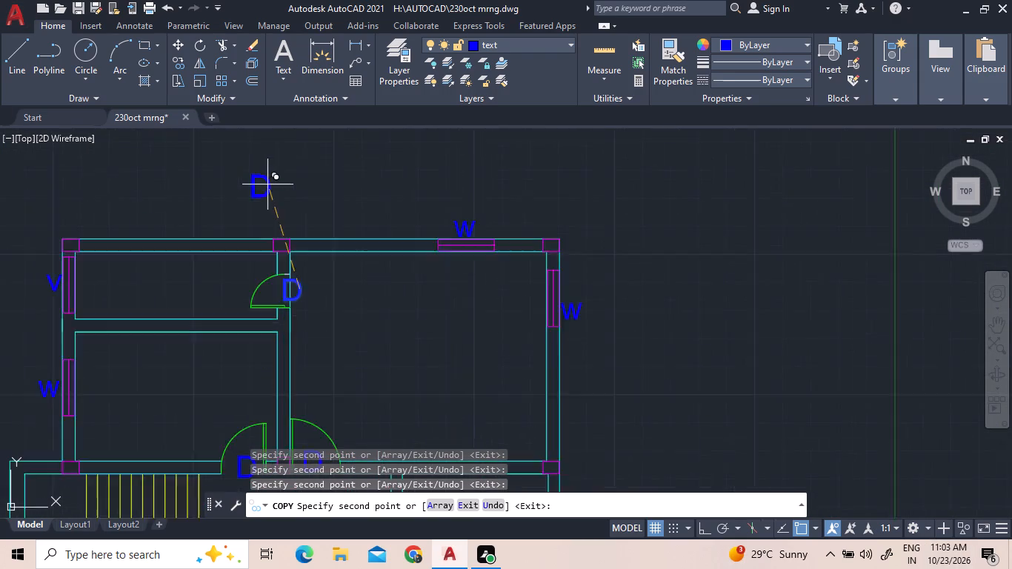
{"action": "right_click", "coordinate": [333, 201]}
{"action": "left_click", "coordinate": [382, 202]}
{"action": "left_click", "coordinate": [380, 204]}
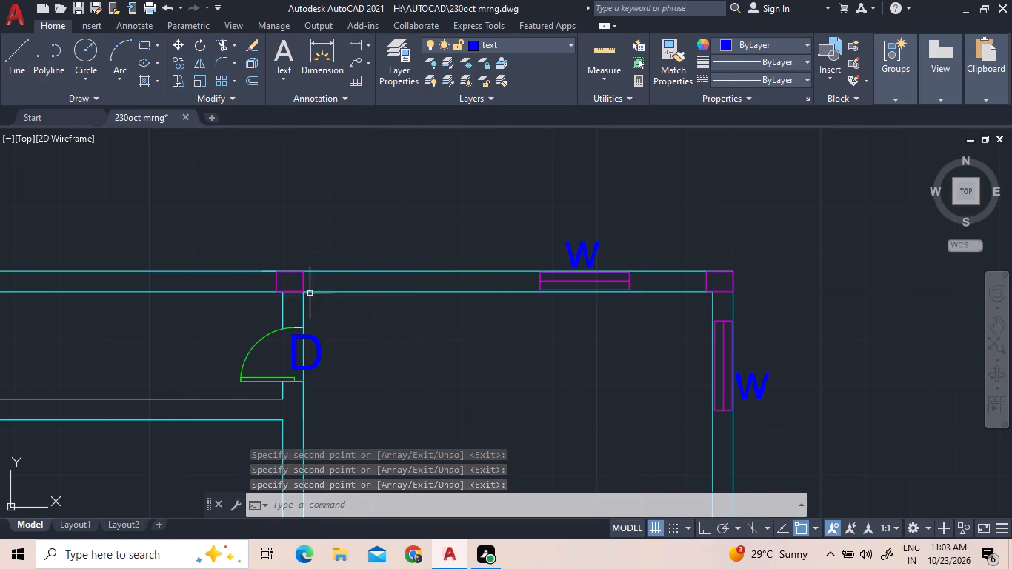
Trim away the wall line crossing the small northwest room's door opening.
{"action": "scroll", "coordinate": [310, 356], "scroll_direction": "up", "scroll_amount": 1}
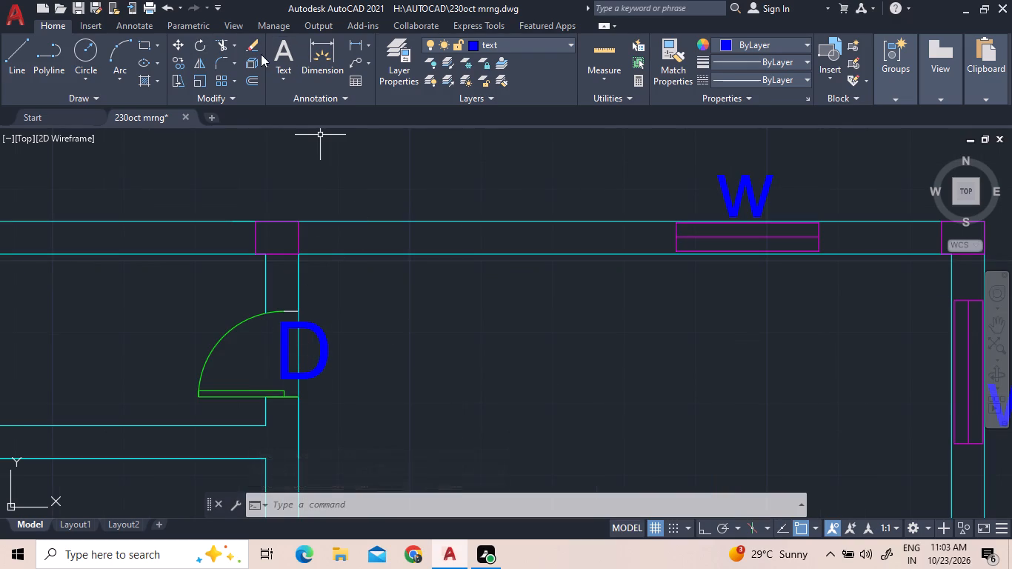
{"action": "left_click", "coordinate": [224, 41]}
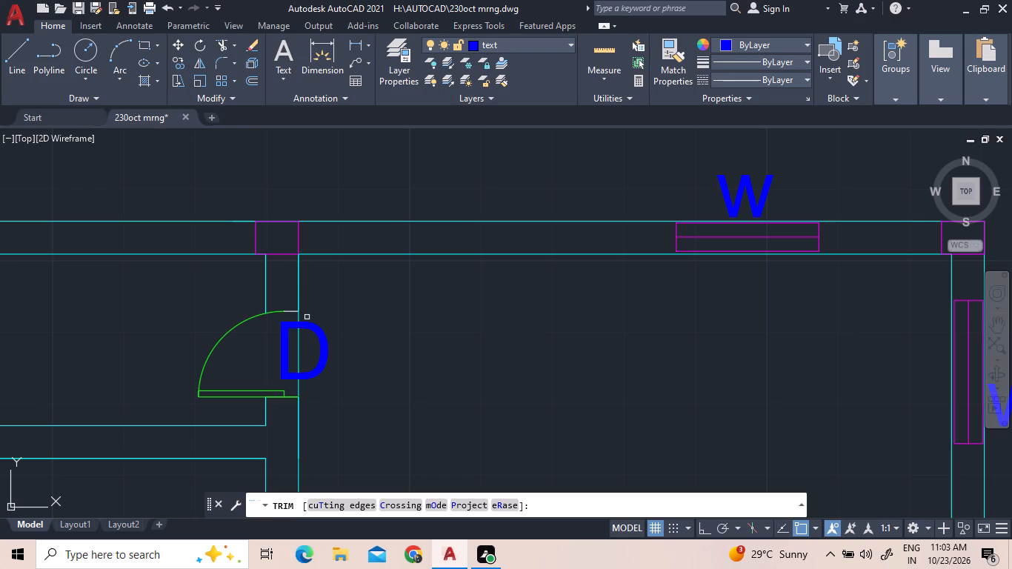
{"action": "left_click", "coordinate": [296, 319]}
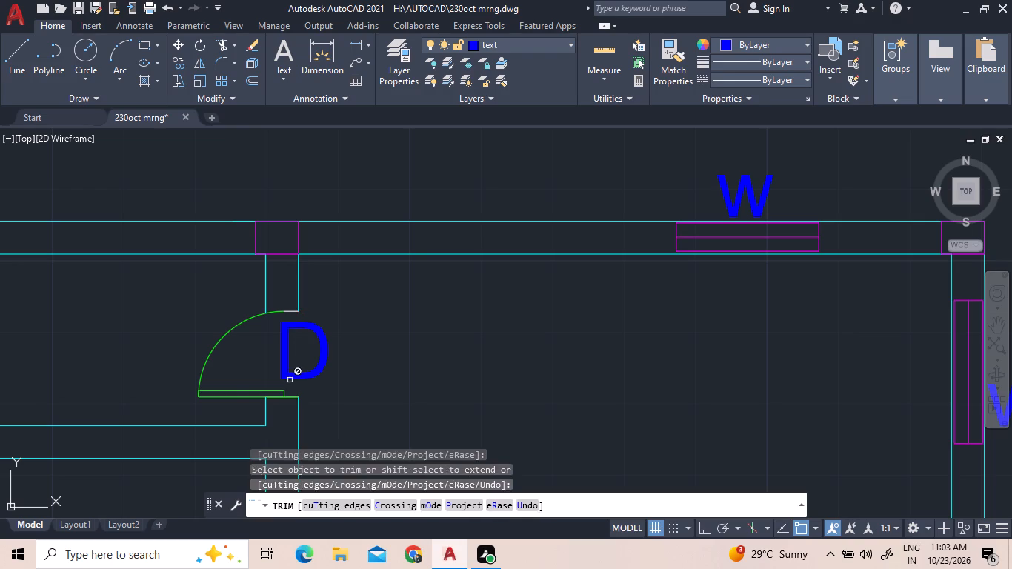
Examine the remaining door openings and labels across the plan for wall lines that still need trimming.
{"action": "scroll", "coordinate": [303, 351], "scroll_direction": "down", "scroll_amount": 4}
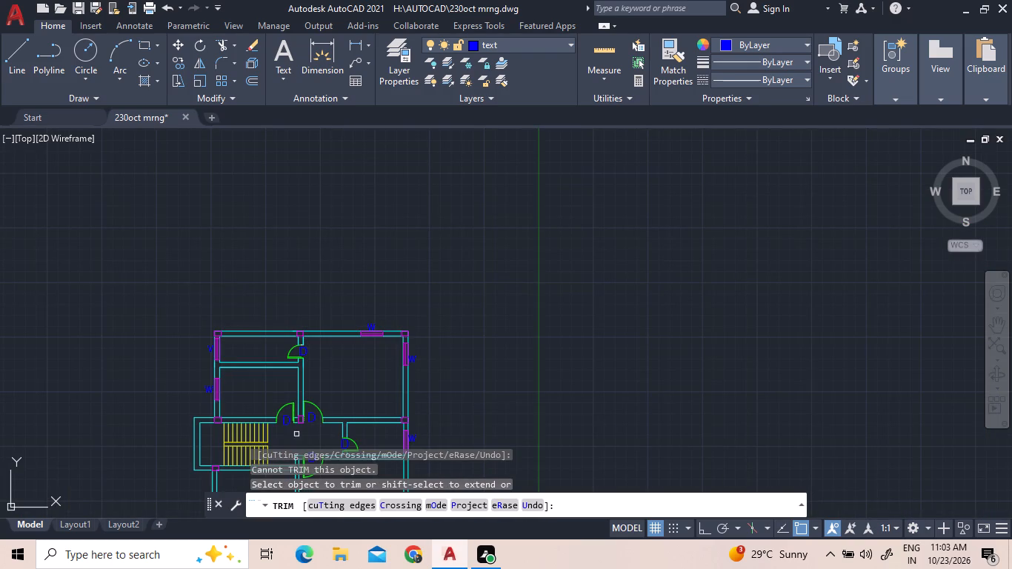
{"action": "scroll", "coordinate": [305, 430], "scroll_direction": "up", "scroll_amount": 3}
{"action": "scroll", "coordinate": [316, 385], "scroll_direction": "down", "scroll_amount": 1}
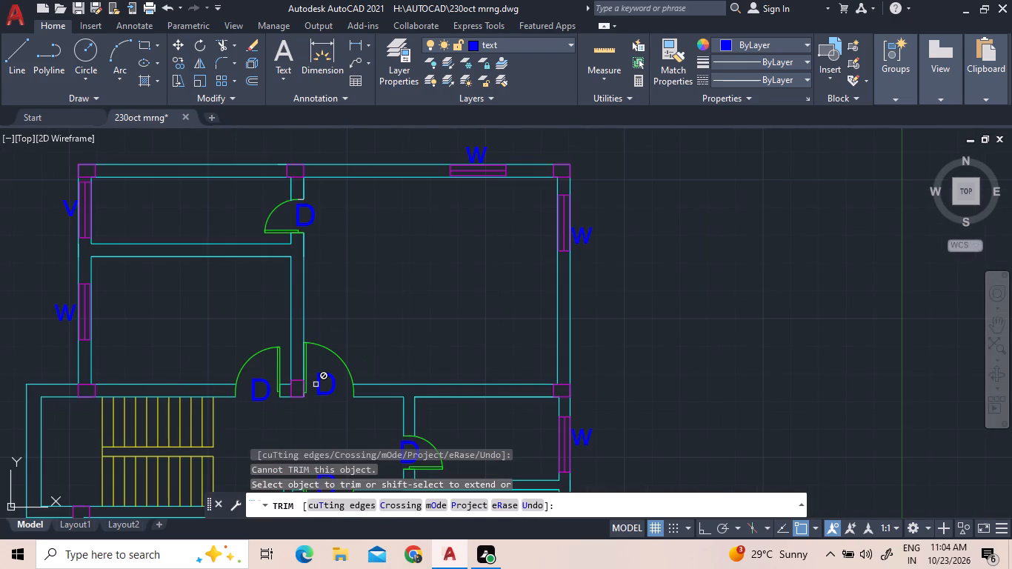
{"action": "scroll", "coordinate": [293, 392], "scroll_direction": "down", "scroll_amount": 2}
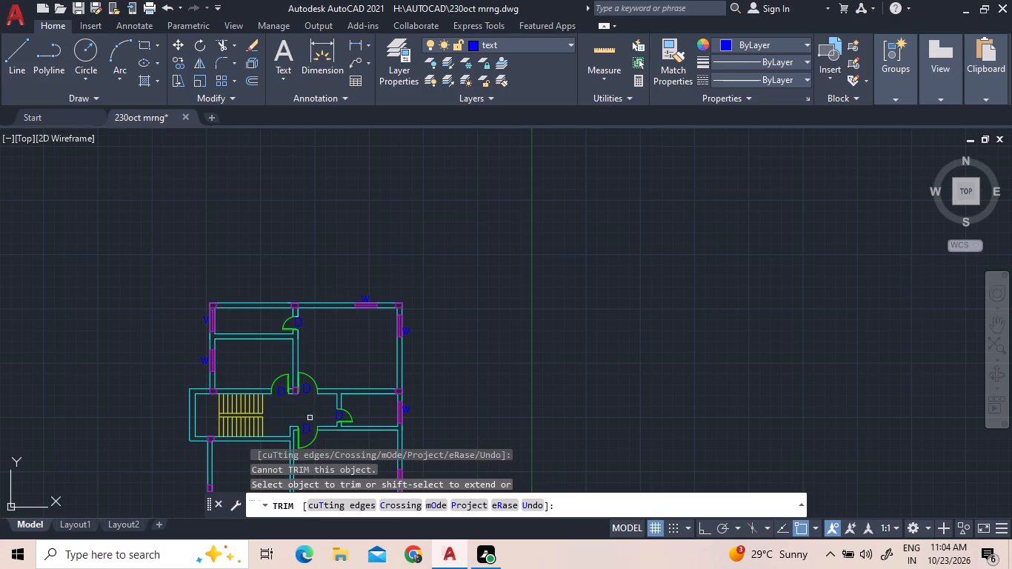
{"action": "scroll", "coordinate": [278, 394], "scroll_direction": "up", "scroll_amount": 3}
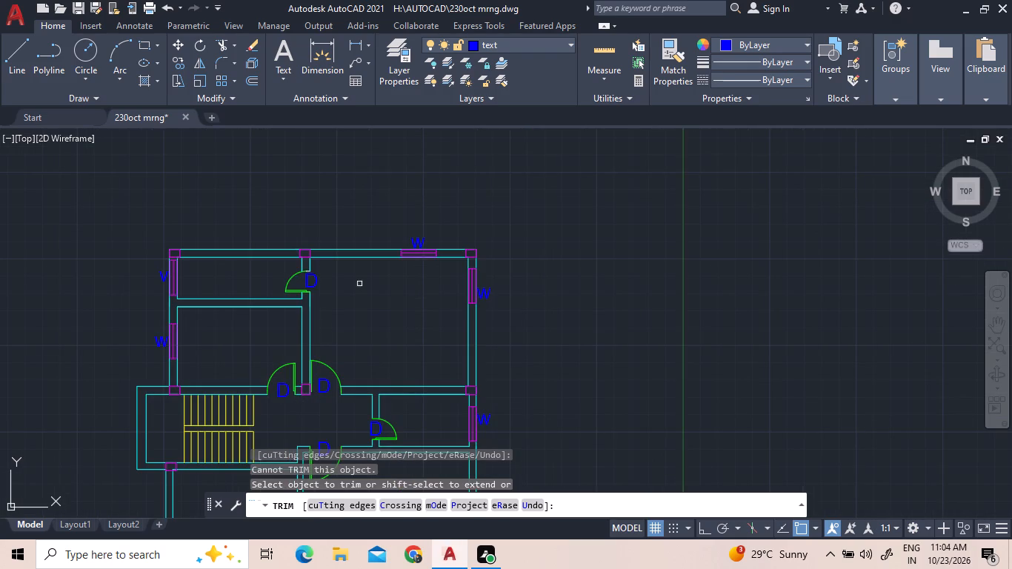
{"action": "scroll", "coordinate": [361, 283], "scroll_direction": "down", "scroll_amount": 2}
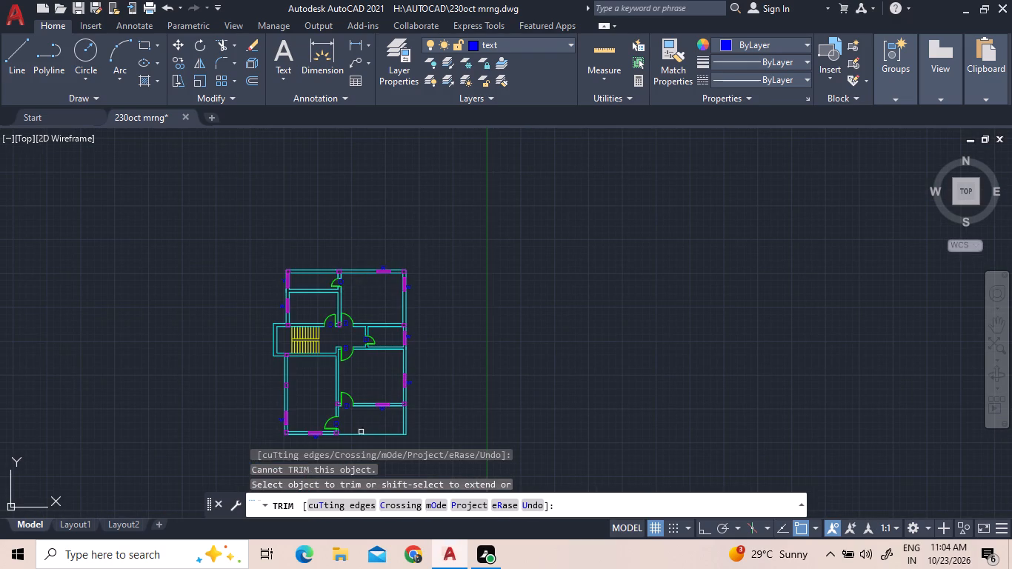
{"action": "middle_click_drag", "start_coordinate": [363, 412], "coordinate": [421, 234]}
{"action": "scroll", "coordinate": [419, 239], "scroll_direction": "up", "scroll_amount": 3}
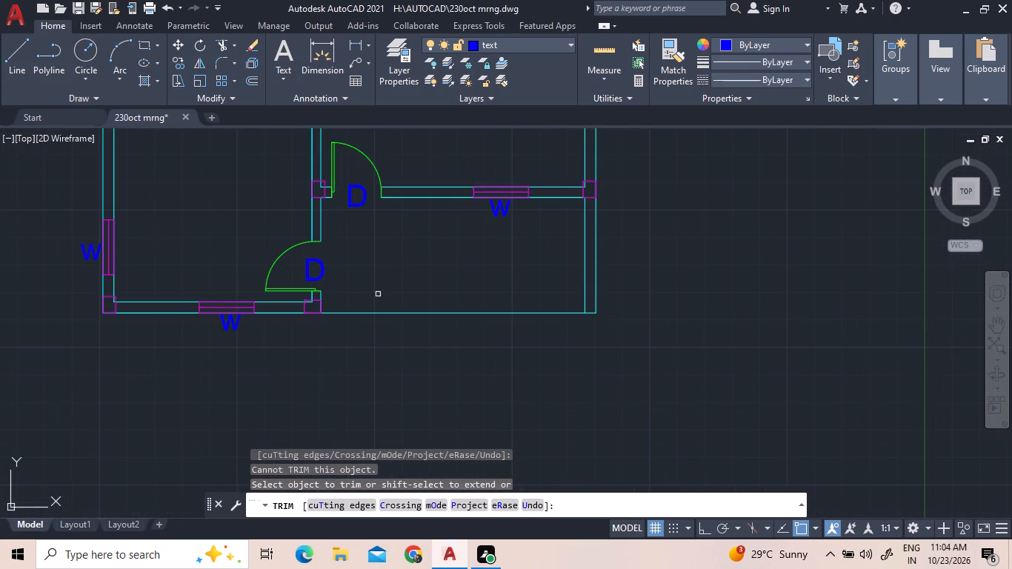
{"action": "scroll", "coordinate": [300, 286], "scroll_direction": "up", "scroll_amount": 3}
{"action": "scroll", "coordinate": [302, 287], "scroll_direction": "down", "scroll_amount": 1}
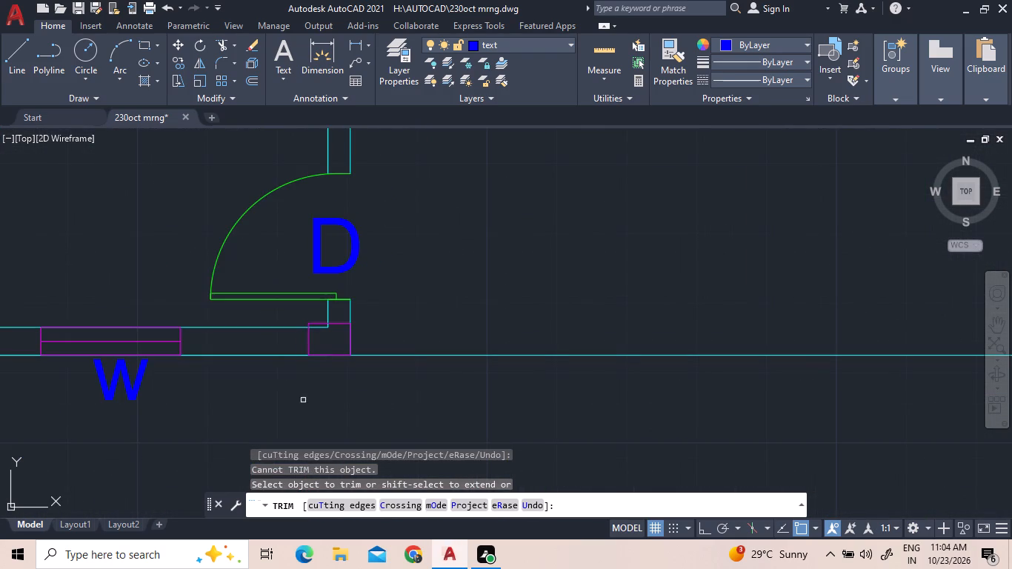
{"action": "scroll", "coordinate": [324, 470], "scroll_direction": "down", "scroll_amount": 3}
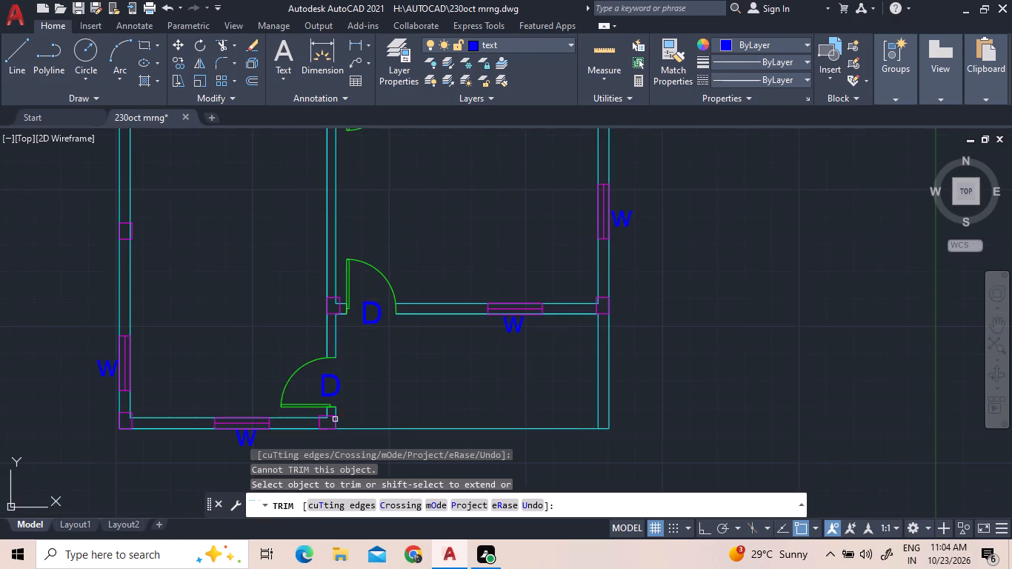
{"action": "scroll", "coordinate": [335, 419], "scroll_direction": "down", "scroll_amount": 2}
{"action": "scroll", "coordinate": [336, 237], "scroll_direction": "up", "scroll_amount": 2}
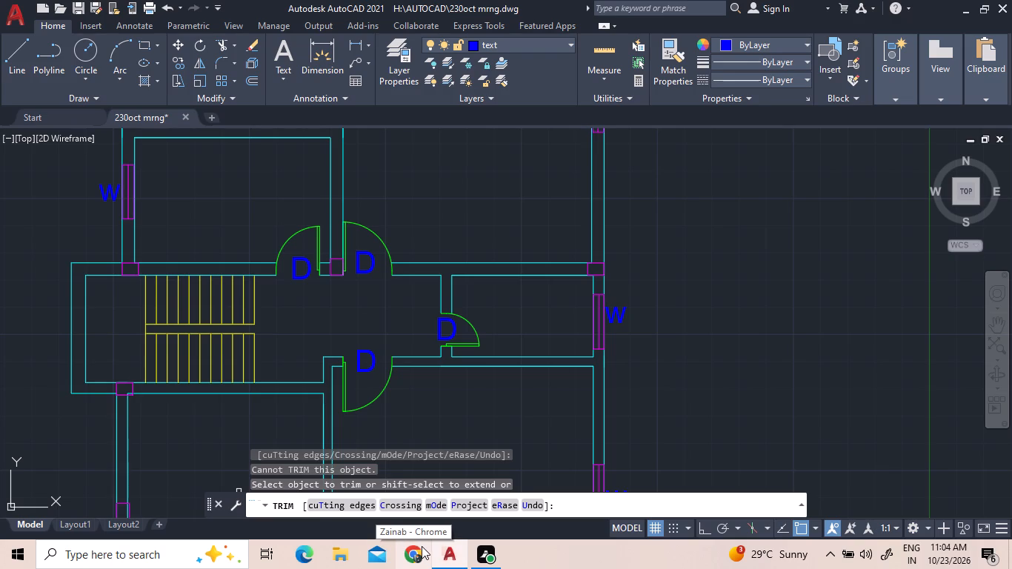
{"action": "scroll", "coordinate": [534, 362], "scroll_direction": "down", "scroll_amount": 2}
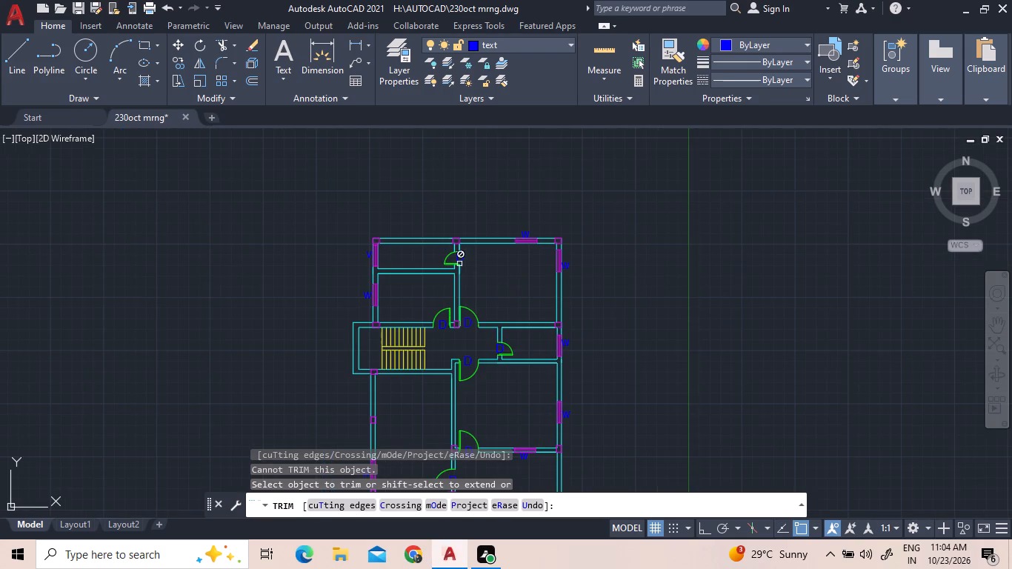
Add the multiline text label TOILET inside the small northwest room.
{"action": "scroll", "coordinate": [416, 222], "scroll_direction": "up", "scroll_amount": 2}
{"action": "middle_click_drag", "start_coordinate": [522, 213], "coordinate": [506, 211]}
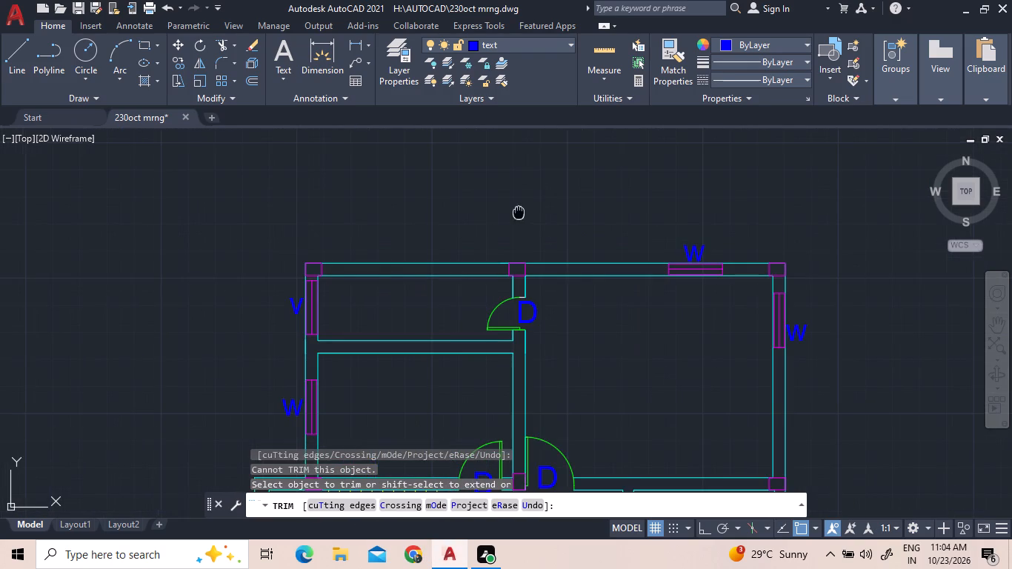
{"action": "middle_click_drag", "start_coordinate": [506, 211], "coordinate": [316, 201]}
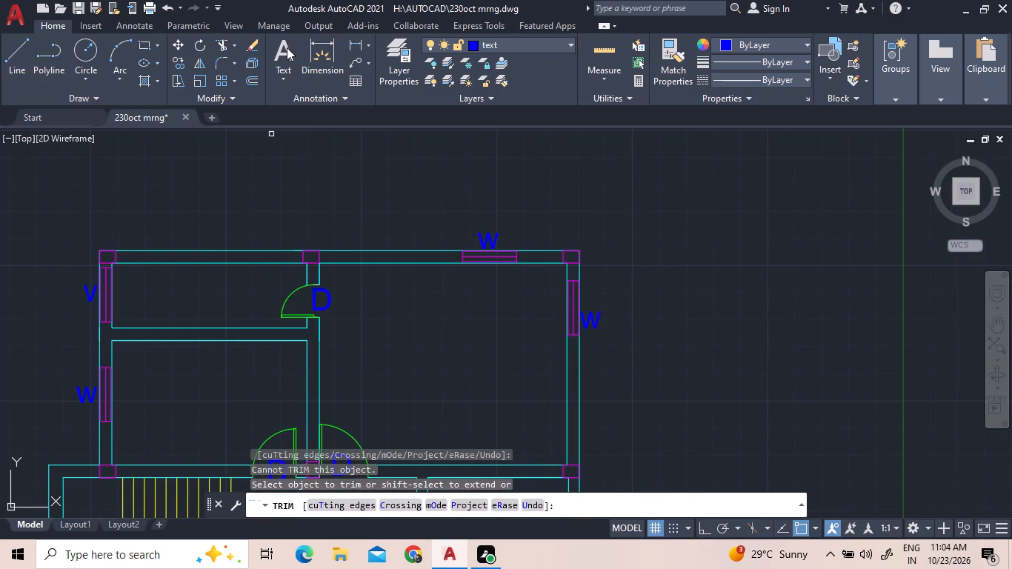
{"action": "left_click", "coordinate": [286, 48]}
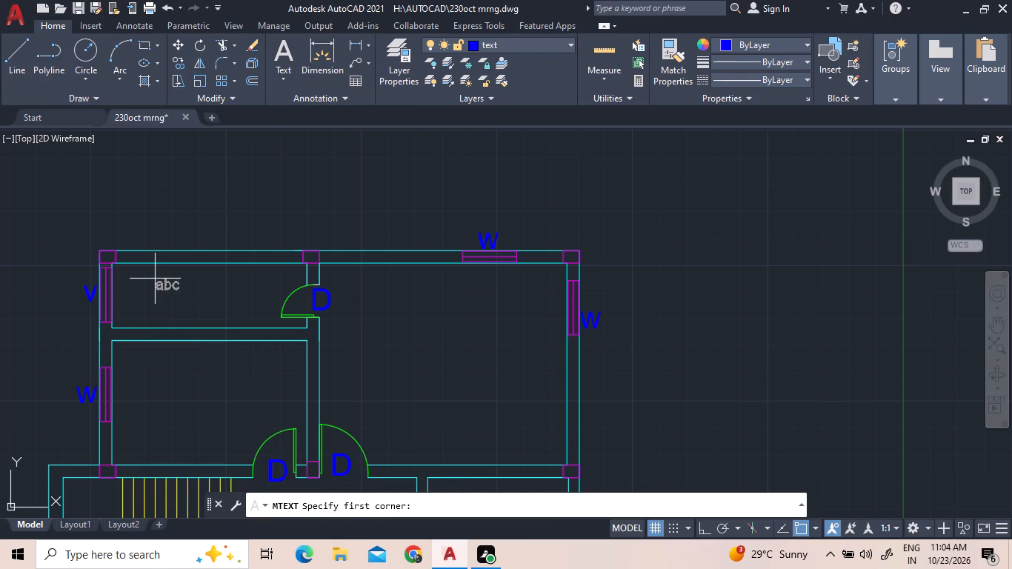
{"action": "left_click", "coordinate": [146, 271]}
{"action": "left_click", "coordinate": [197, 290]}
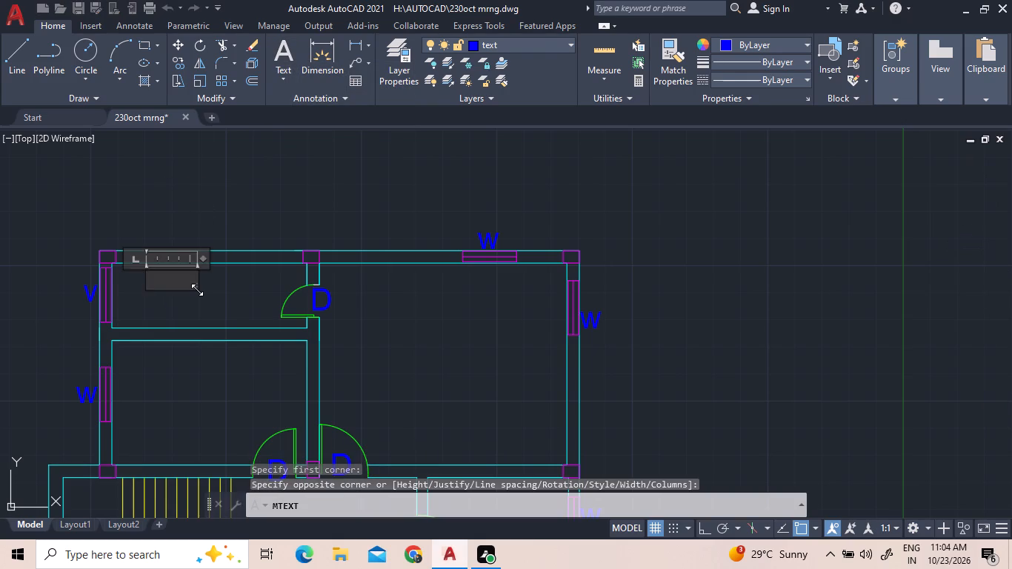
{"action": "key", "text": "t"}
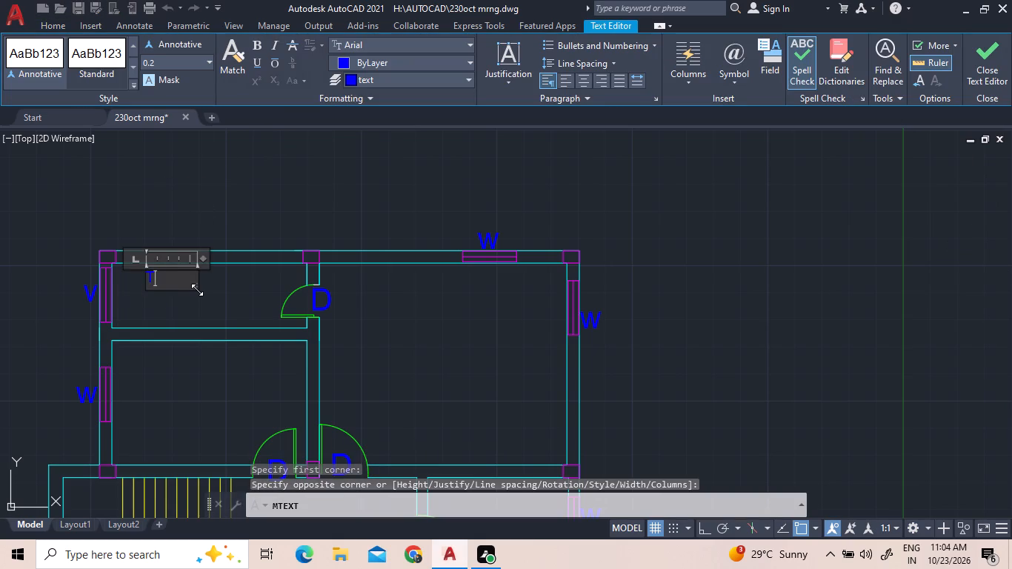
{"action": "type", "text": "OIL"}
{"action": "type", "text": "ET"}
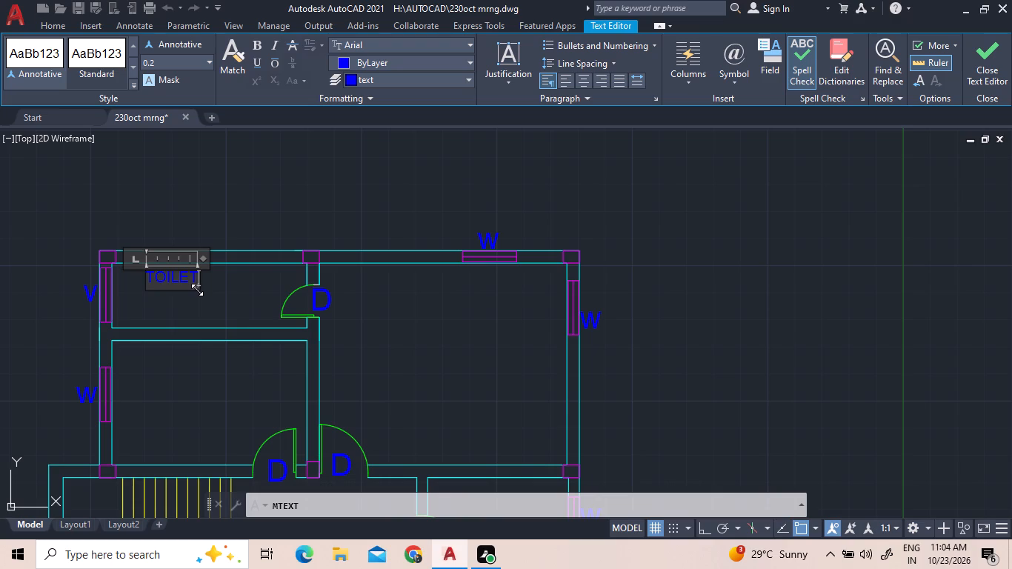
{"action": "left_click", "coordinate": [211, 295]}
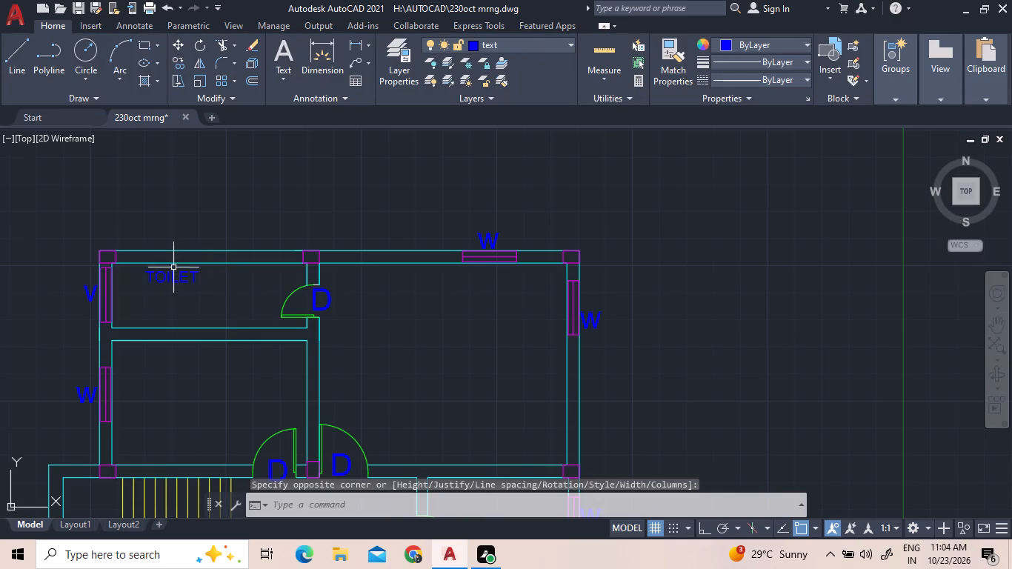
Add the multiline text label KITCHEN in the west room directly south of the toilet.
{"action": "right_click", "coordinate": [279, 36]}
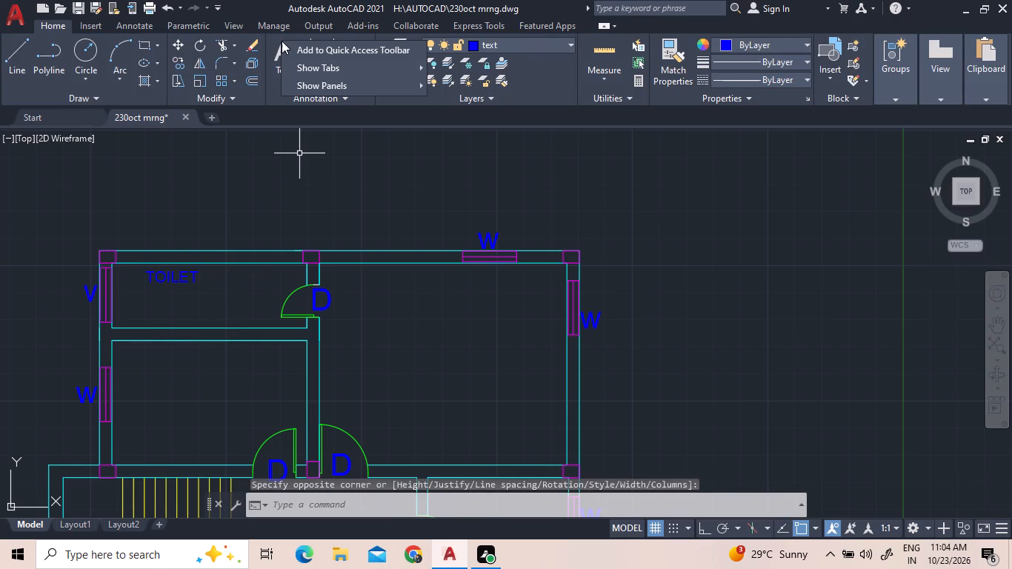
{"action": "left_click", "coordinate": [277, 145]}
{"action": "left_click", "coordinate": [279, 55]}
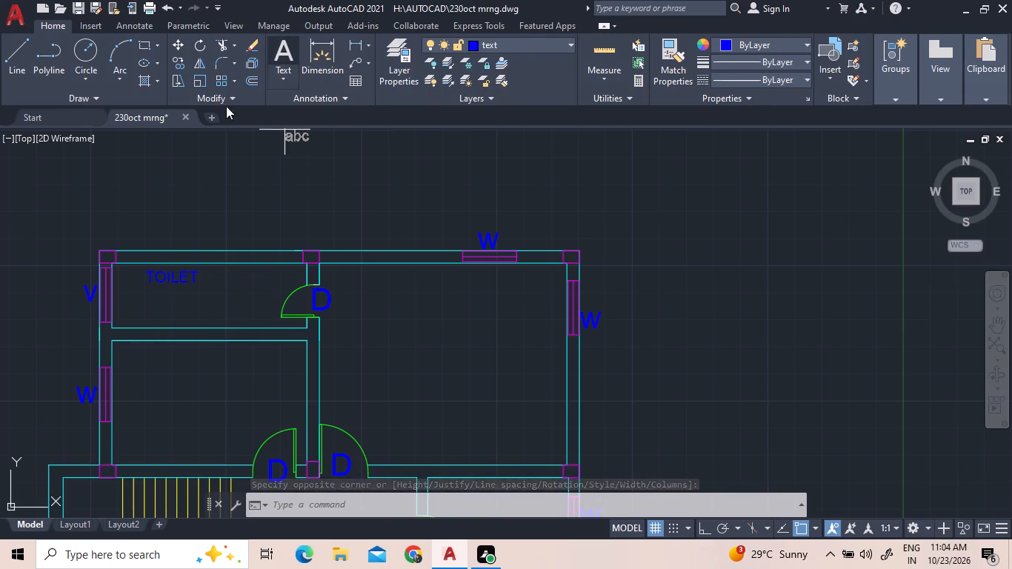
{"action": "left_click", "coordinate": [152, 370]}
{"action": "left_click", "coordinate": [167, 382]}
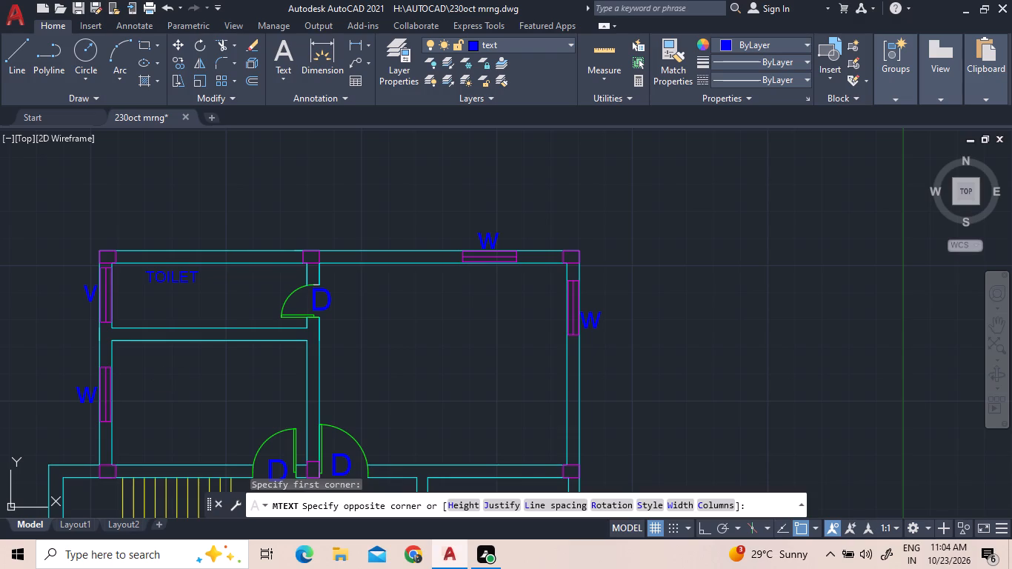
{"action": "type", "text": "KITCHEN"}
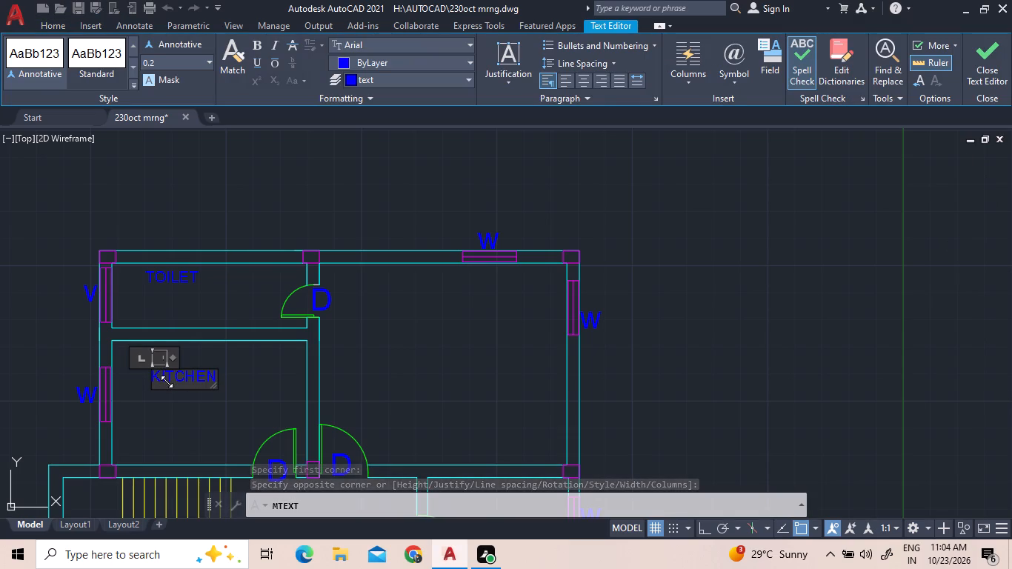
{"action": "left_click", "coordinate": [220, 370]}
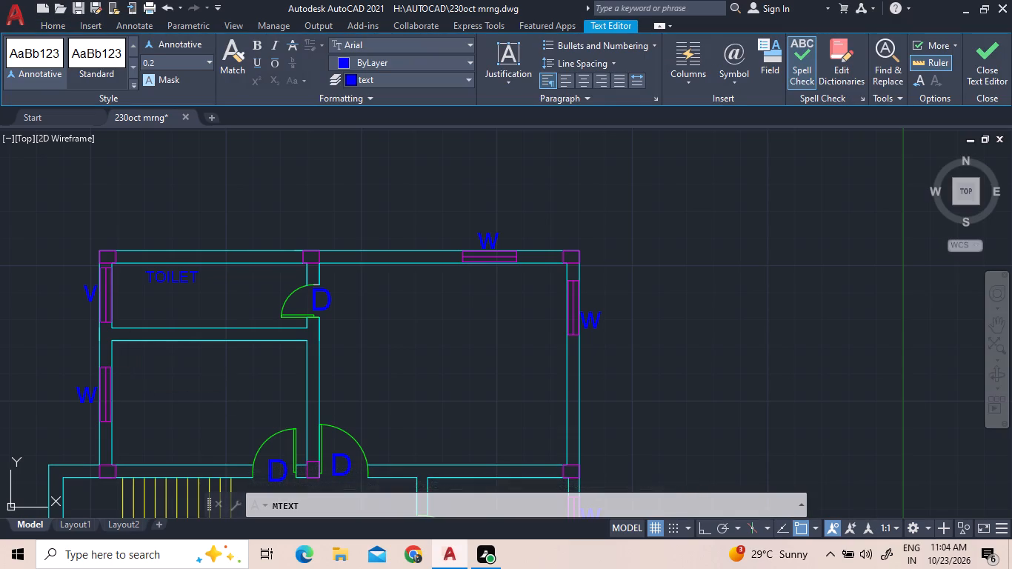
Copy the KITCHEN label into the large northeast room and the small east room beside the hall.
{"action": "left_click", "coordinate": [177, 369]}
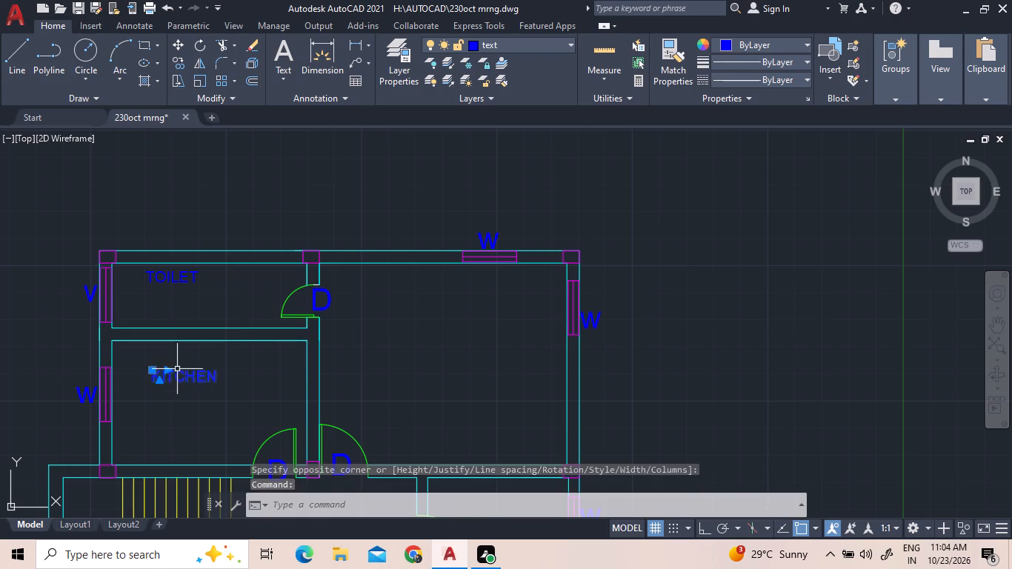
{"action": "right_click", "coordinate": [163, 373]}
{"action": "left_click", "coordinate": [188, 302]}
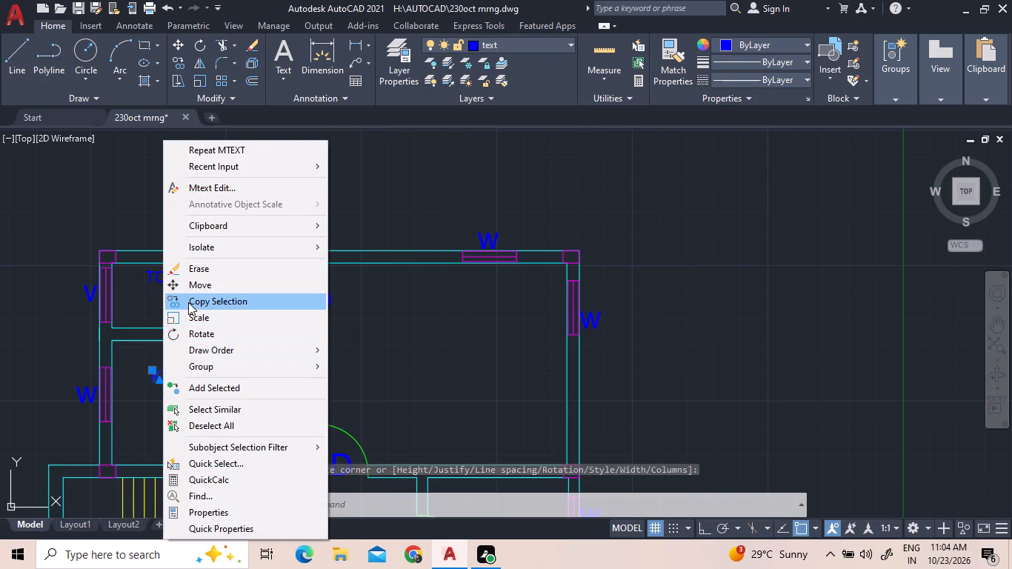
{"action": "left_click", "coordinate": [186, 379]}
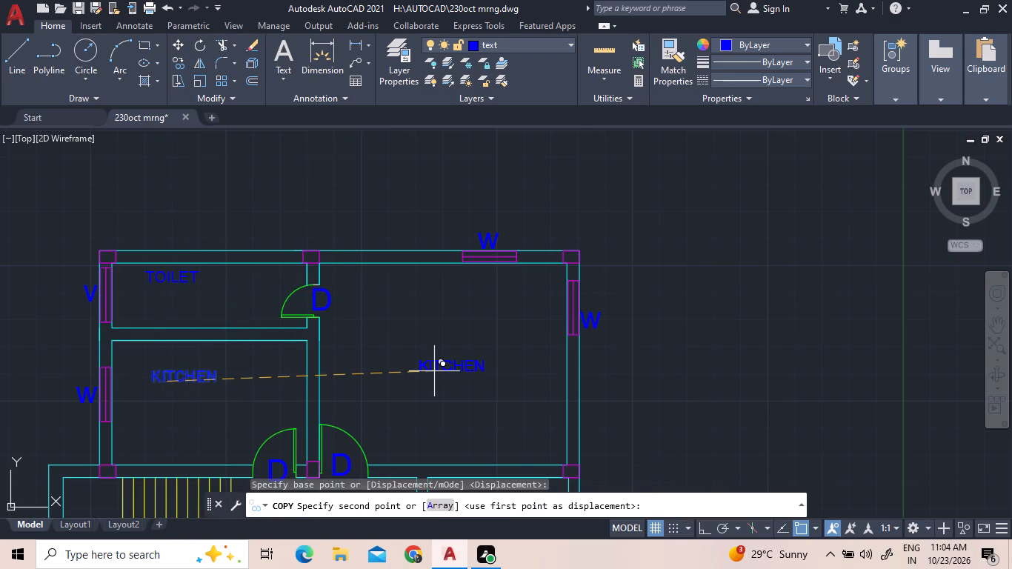
{"action": "left_click", "coordinate": [434, 371]}
{"action": "scroll", "coordinate": [440, 327], "scroll_direction": "down", "scroll_amount": 3}
{"action": "scroll", "coordinate": [461, 409], "scroll_direction": "up", "scroll_amount": 2}
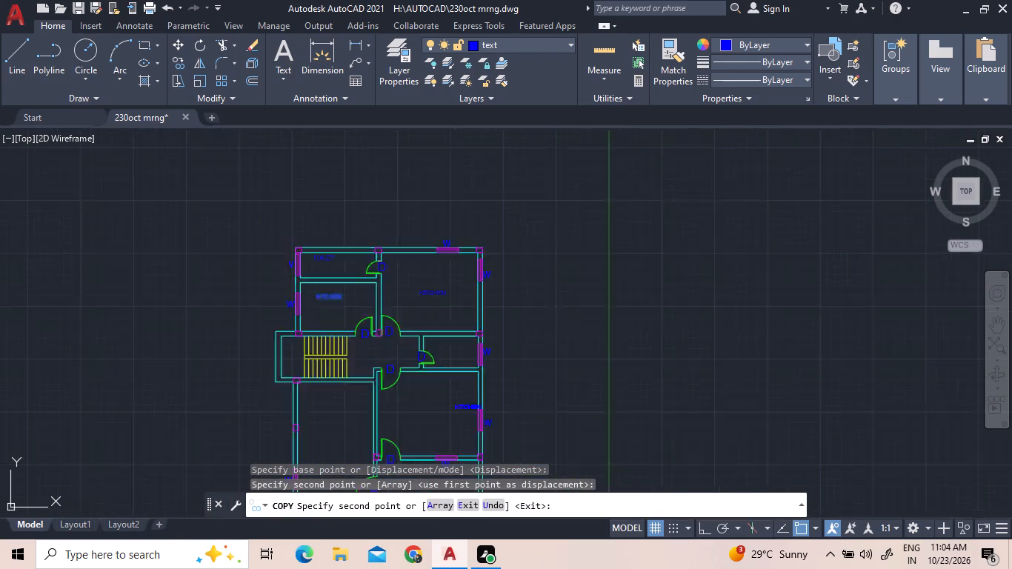
{"action": "scroll", "coordinate": [461, 409], "scroll_direction": "up", "scroll_amount": 1}
{"action": "left_click", "coordinate": [449, 264]}
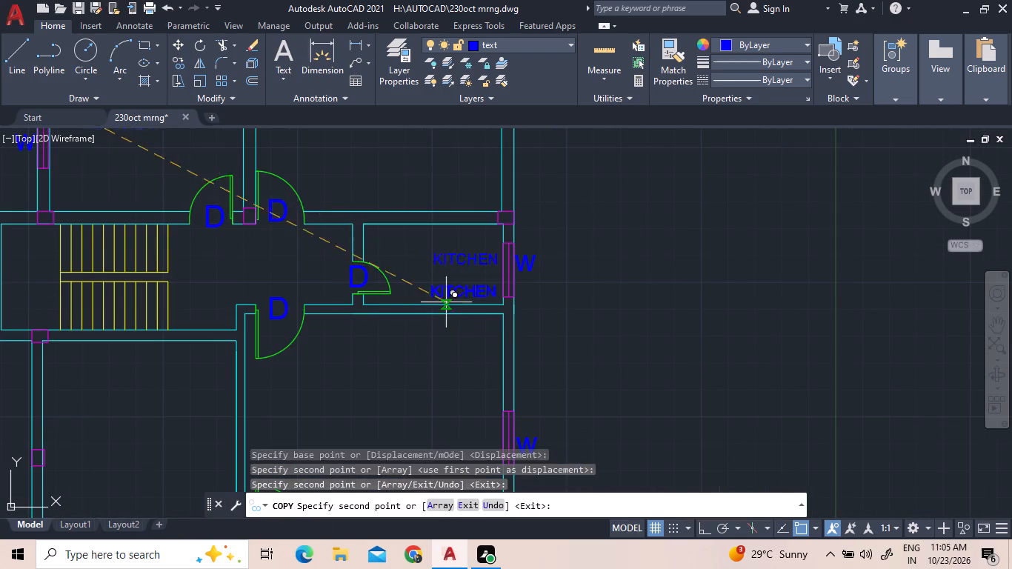
Place further KITCHEN copies in the southeast room, the southwest room and the strip south of the southeast room, and finish copying.
{"action": "scroll", "coordinate": [416, 307], "scroll_direction": "down", "scroll_amount": 2}
{"action": "left_click", "coordinate": [414, 342]}
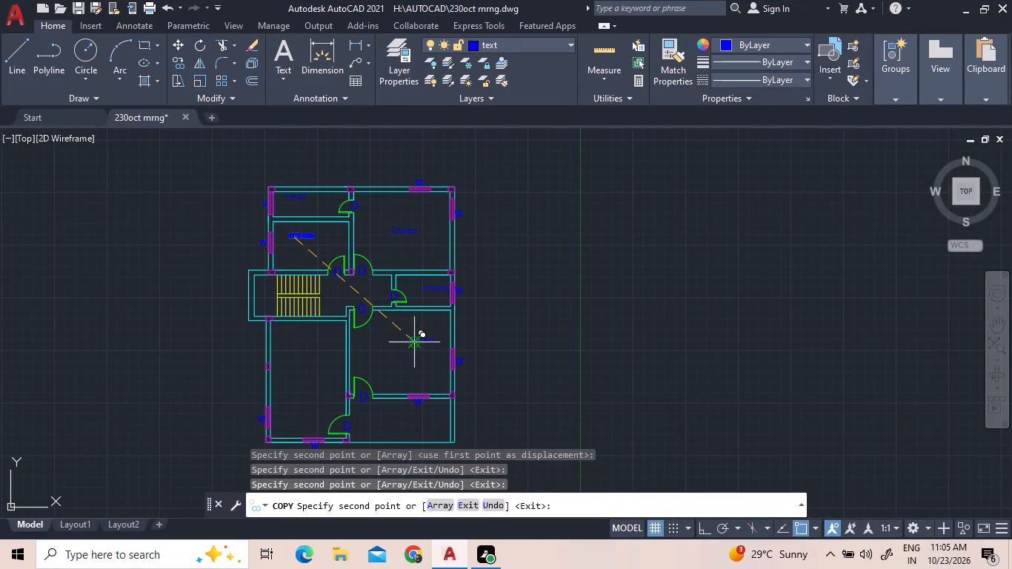
{"action": "left_click", "coordinate": [294, 372]}
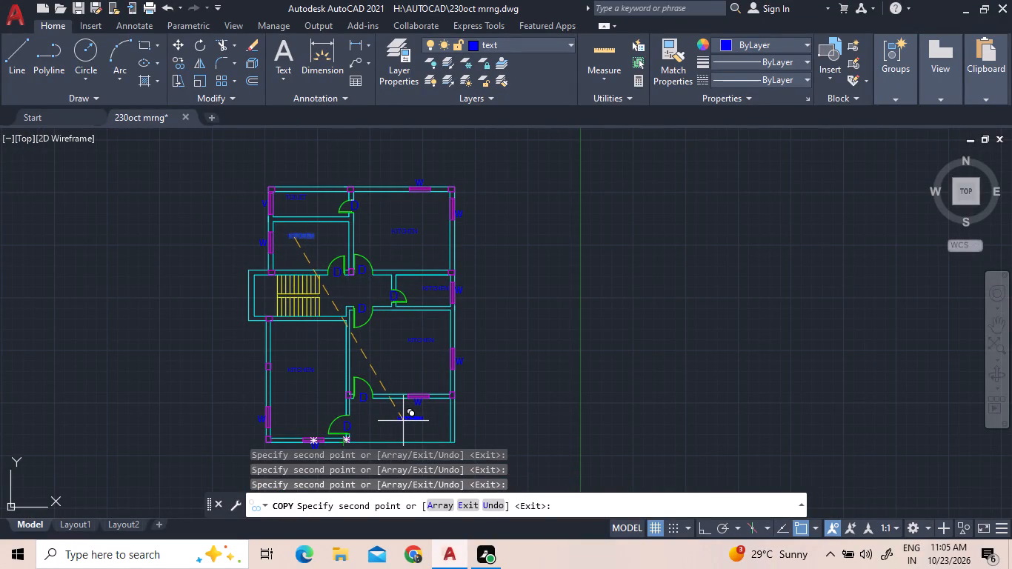
{"action": "scroll", "coordinate": [403, 421], "scroll_direction": "up", "scroll_amount": 2}
{"action": "left_click", "coordinate": [396, 422]}
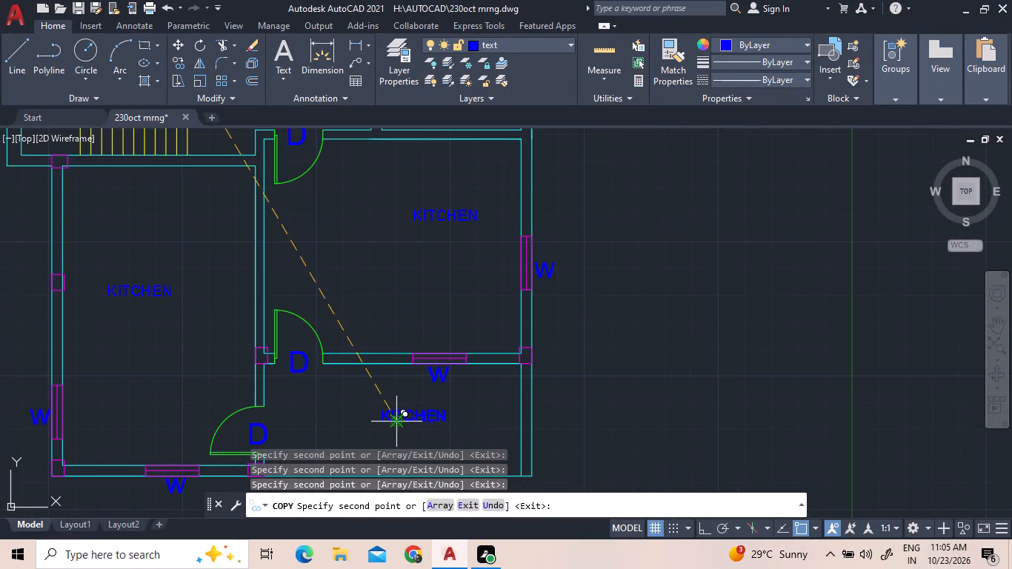
{"action": "right_click", "coordinate": [704, 325]}
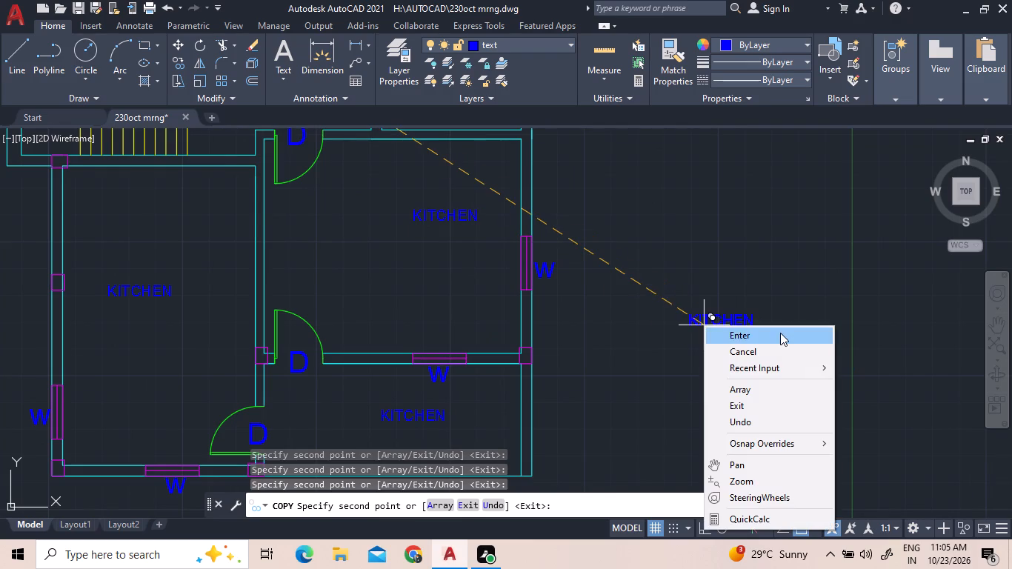
{"action": "left_click", "coordinate": [780, 333]}
Change the copied label in the large northeast room to BEDROOM.
{"action": "scroll", "coordinate": [765, 399], "scroll_direction": "down", "scroll_amount": 1}
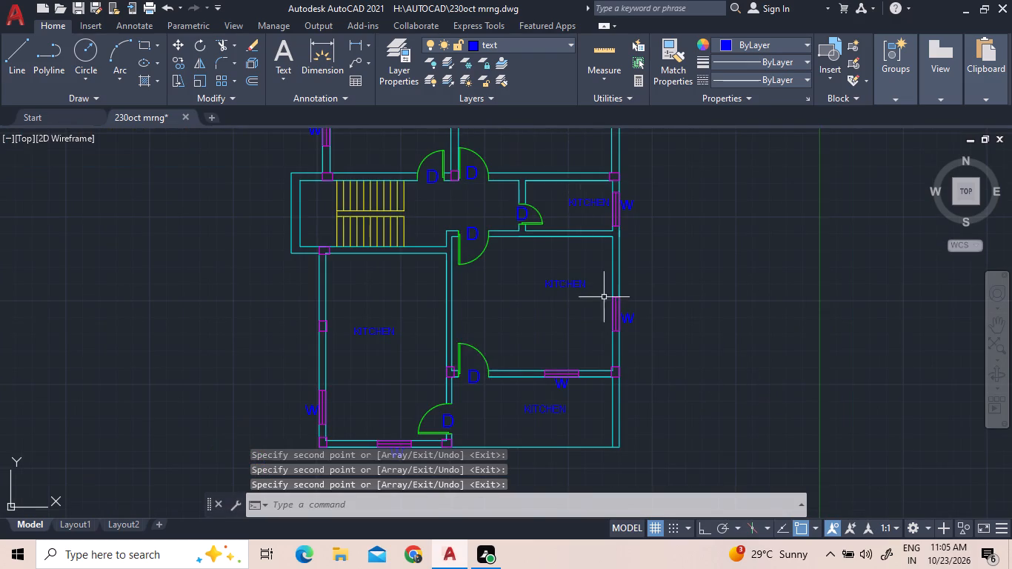
{"action": "scroll", "coordinate": [612, 333], "scroll_direction": "down", "scroll_amount": 1}
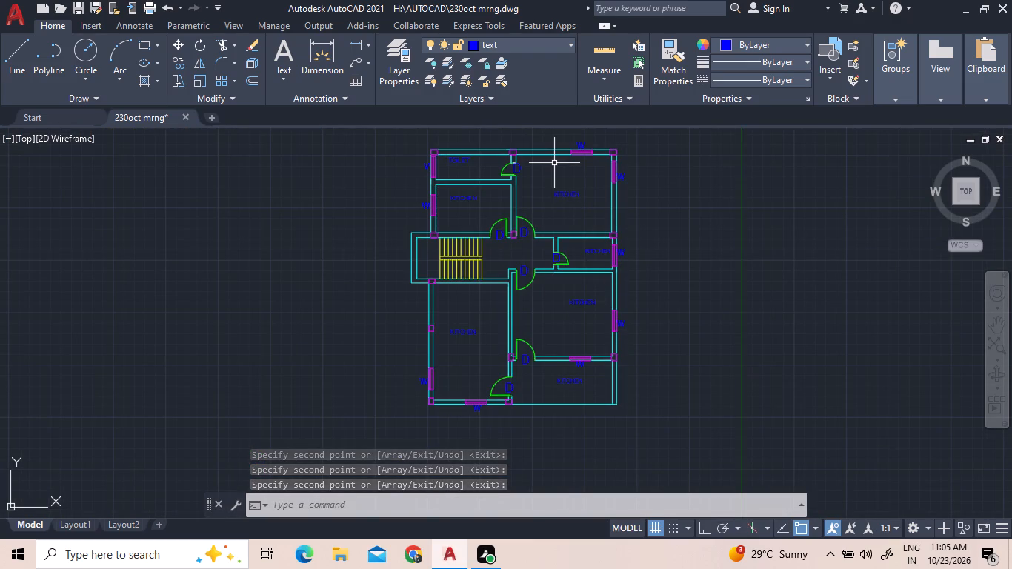
{"action": "scroll", "coordinate": [554, 163], "scroll_direction": "up", "scroll_amount": 3}
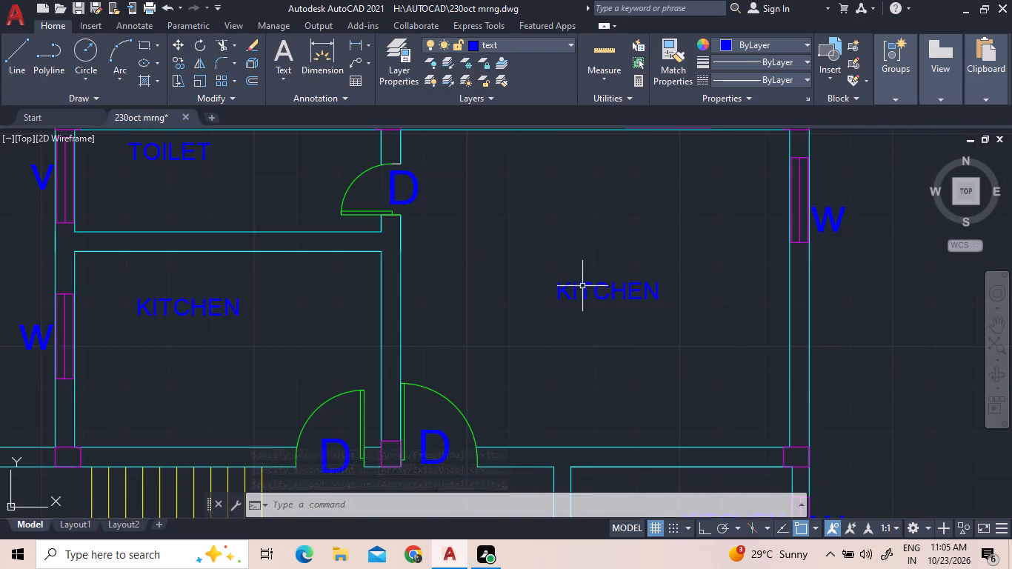
{"action": "triple_click", "coordinate": [570, 282]}
{"action": "left_click", "coordinate": [570, 282]}
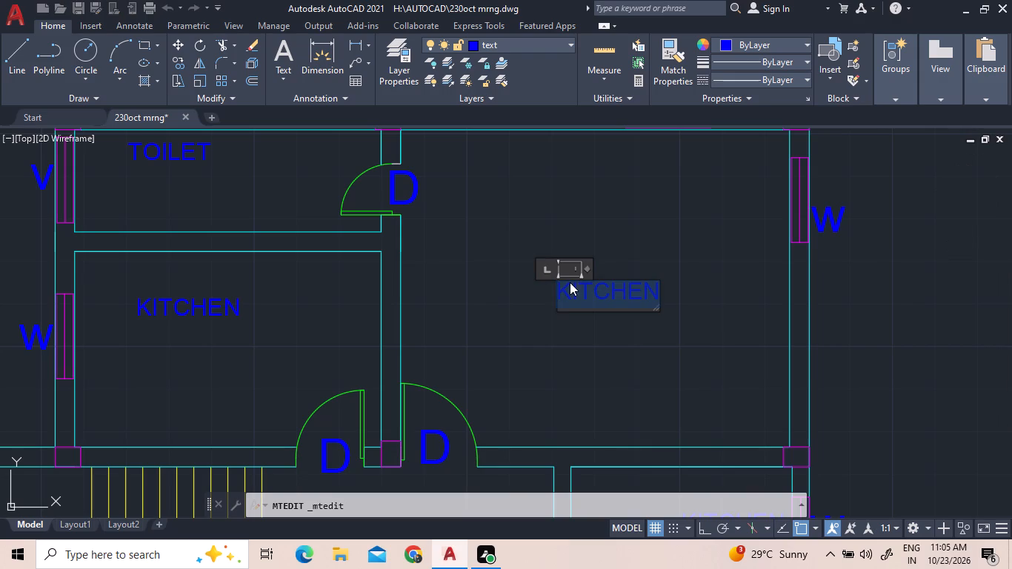
{"action": "type", "text": "BEDR"}
{"action": "type", "text": "OOM"}
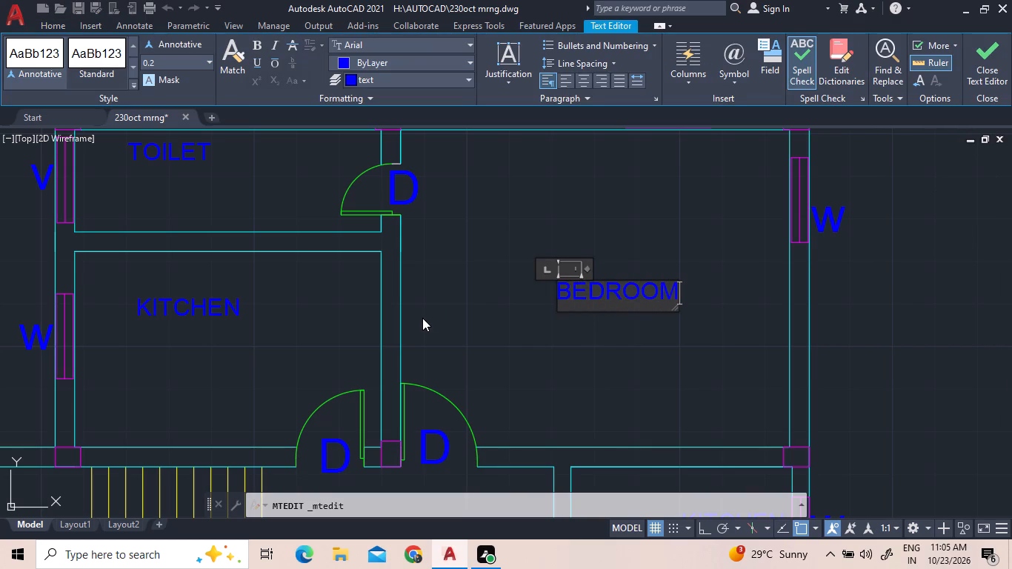
{"action": "left_click", "coordinate": [565, 217]}
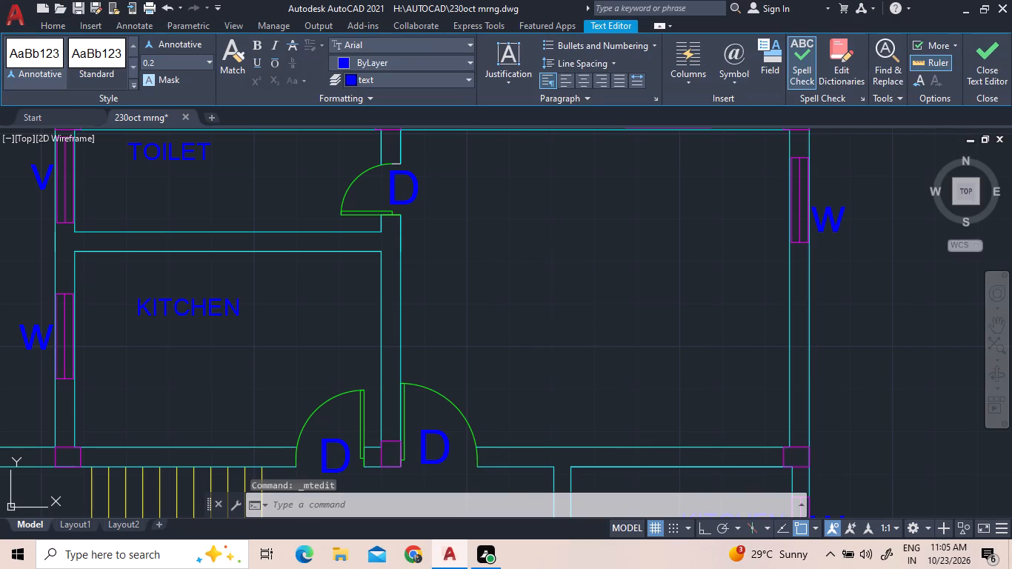
Change the copied label in the small east room beside the hall to TOILET.
{"action": "scroll", "coordinate": [551, 227], "scroll_direction": "down", "scroll_amount": 1}
{"action": "scroll", "coordinate": [608, 286], "scroll_direction": "down", "scroll_amount": 2}
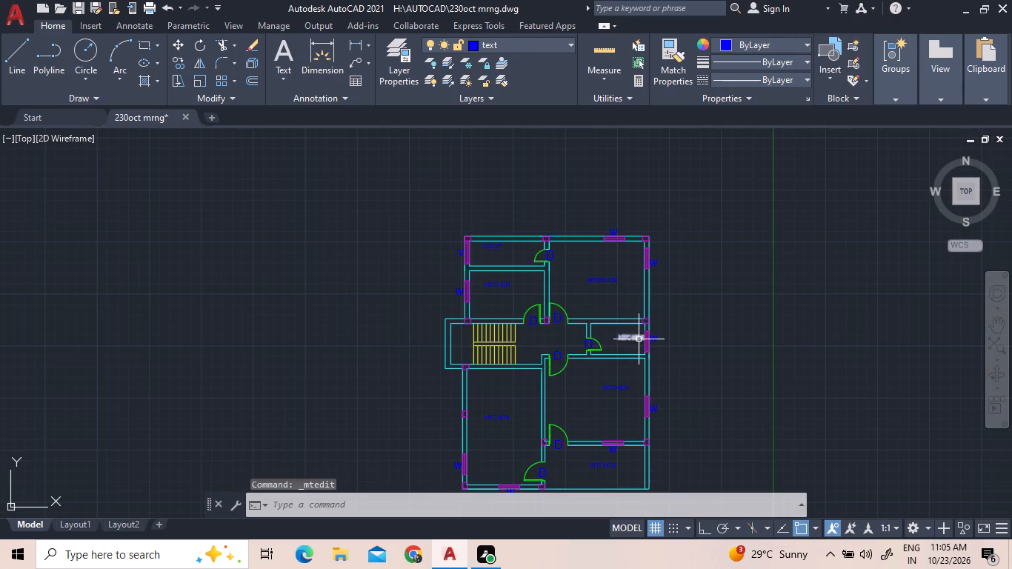
{"action": "scroll", "coordinate": [639, 339], "scroll_direction": "up", "scroll_amount": 3}
{"action": "left_click", "coordinate": [632, 338]}
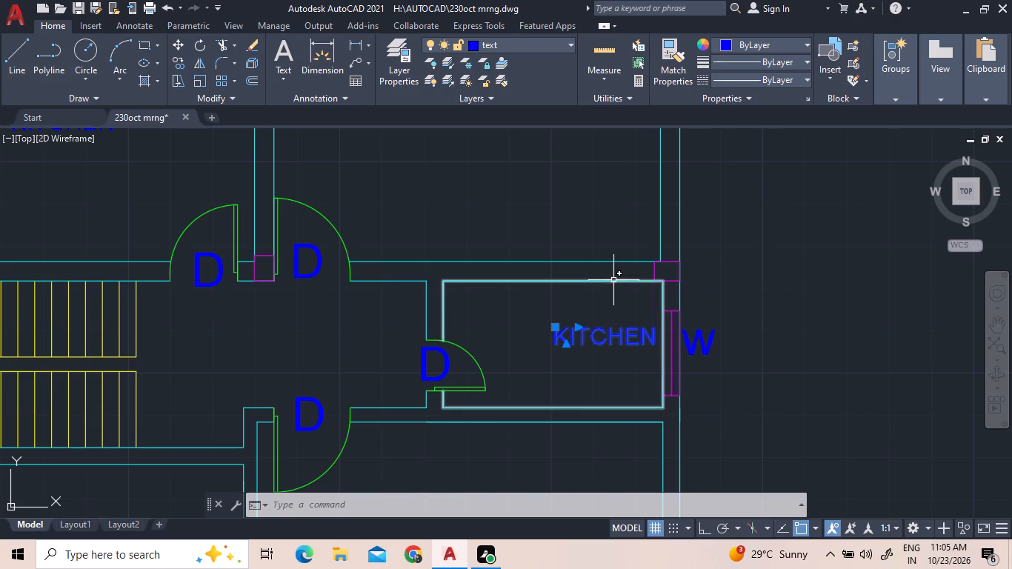
{"action": "double_click", "coordinate": [610, 341]}
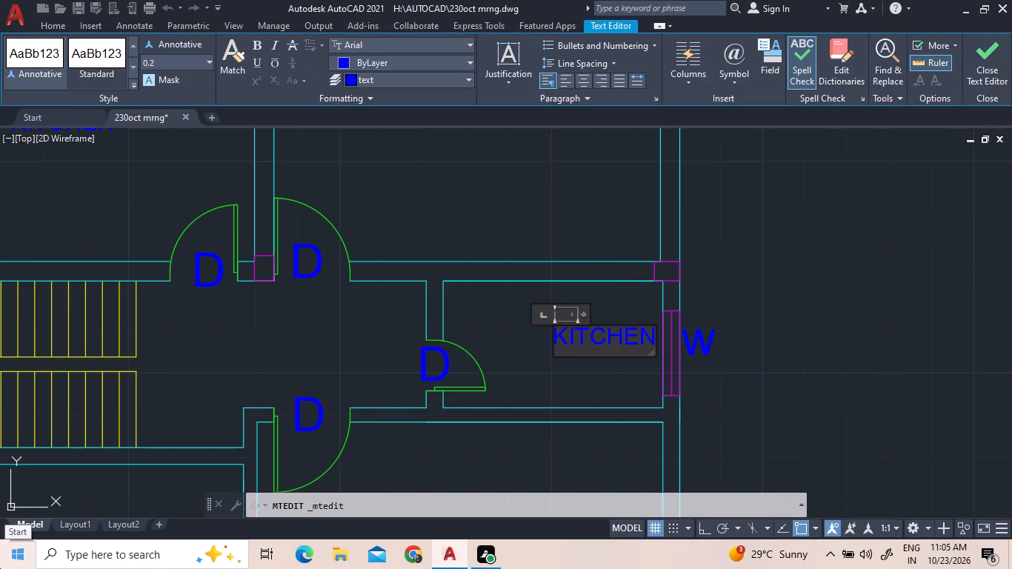
{"action": "key", "text": "BackSpace"}
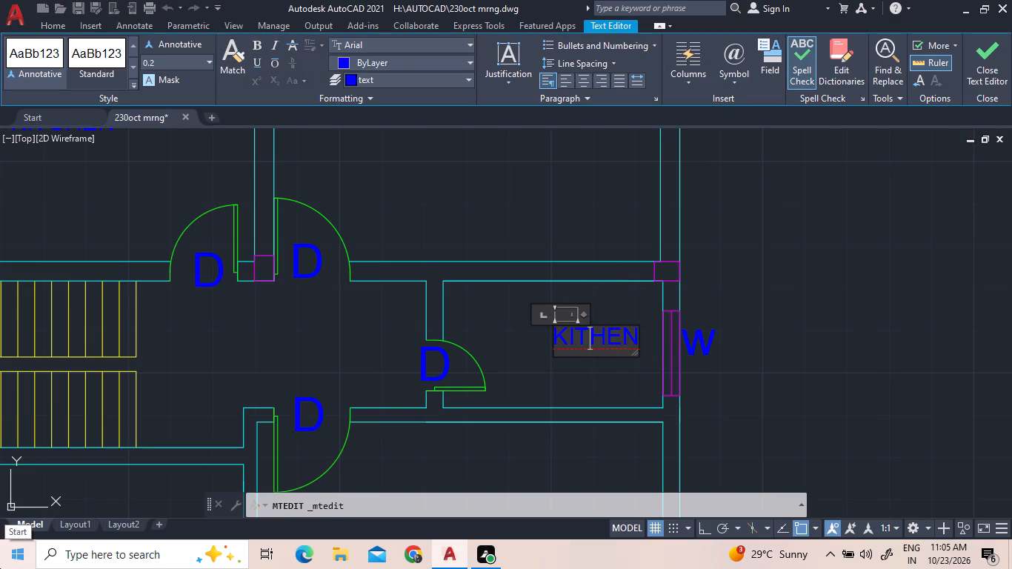
{"action": "key", "text": "Right"}
{"action": "key", "text": "Right"}
{"action": "key", "text": "Right"}
{"action": "key", "text": "BackSpace"}
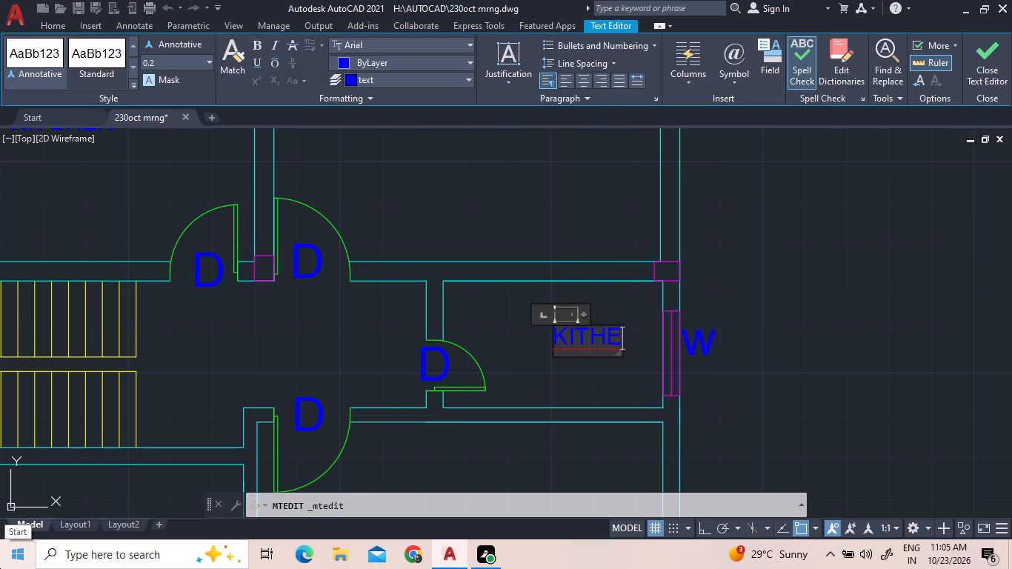
{"action": "key", "text": "BackSpace"}
{"action": "key", "text": "BackSpace"}
{"action": "key", "text": "BackSpace"}
{"action": "key", "text": "BackSpace"}
{"action": "key", "text": "BackSpace"}
{"action": "key", "text": "BackSpace"}
{"action": "type", "text": "TOIL"}
{"action": "type", "text": "ET"}
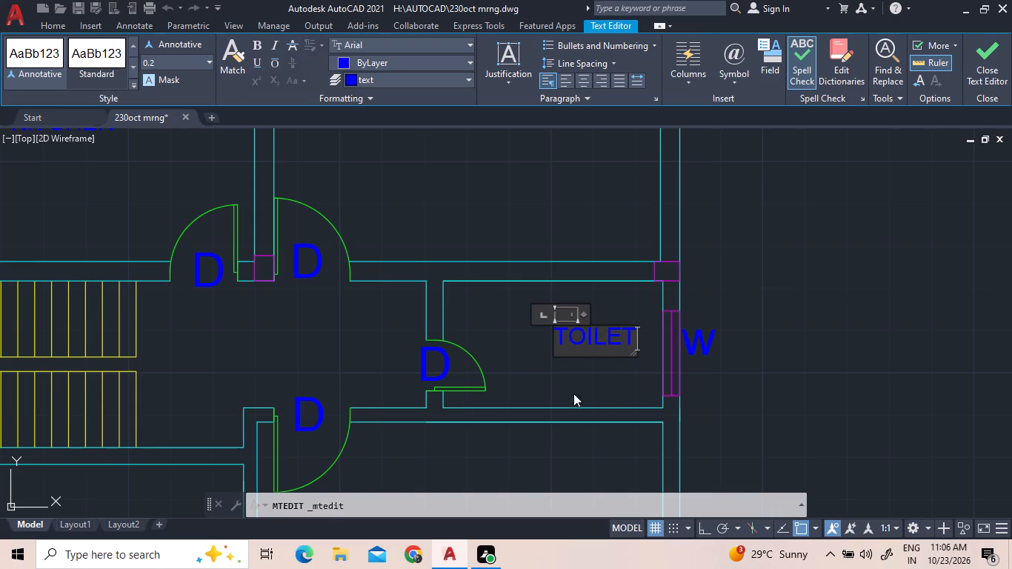
{"action": "left_click", "coordinate": [531, 348]}
Change the copied label in the southeast room, south of the small east toilet, to BEDROOM.
{"action": "scroll", "coordinate": [559, 316], "scroll_direction": "down", "scroll_amount": 3}
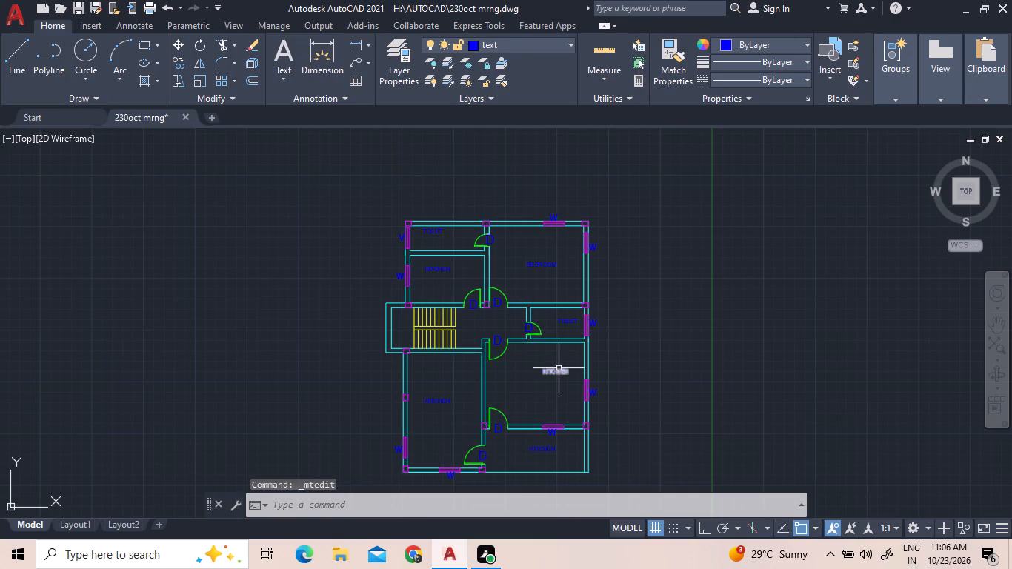
{"action": "triple_click", "coordinate": [559, 368]}
{"action": "left_click", "coordinate": [559, 368]}
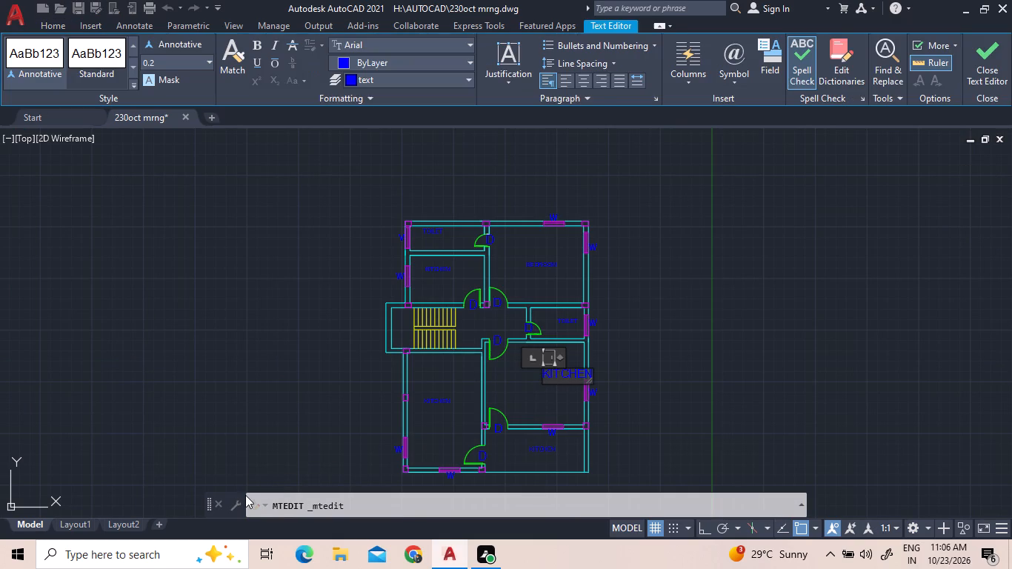
{"action": "key", "text": "Right"}
{"action": "key", "text": "Right"}
{"action": "key", "text": "Right"}
{"action": "key", "text": "Right"}
{"action": "key", "text": "Right"}
{"action": "key", "text": "Right"}
{"action": "key", "text": "Right"}
{"action": "key", "text": "Right"}
{"action": "key", "text": "Right"}
{"action": "key", "text": "Right"}
{"action": "key", "text": "BackSpace"}
{"action": "key", "text": "BackSpace"}
{"action": "key", "text": "BackSpace"}
{"action": "key", "text": "BackSpace"}
{"action": "key", "text": "BackSpace"}
{"action": "key", "text": "BackSpace"}
{"action": "key", "text": "BackSpace"}
{"action": "key", "text": "BackSpace"}
{"action": "key", "text": "BackSpace"}
{"action": "key", "text": "BackSpace"}
{"action": "key", "text": "BackSpace"}
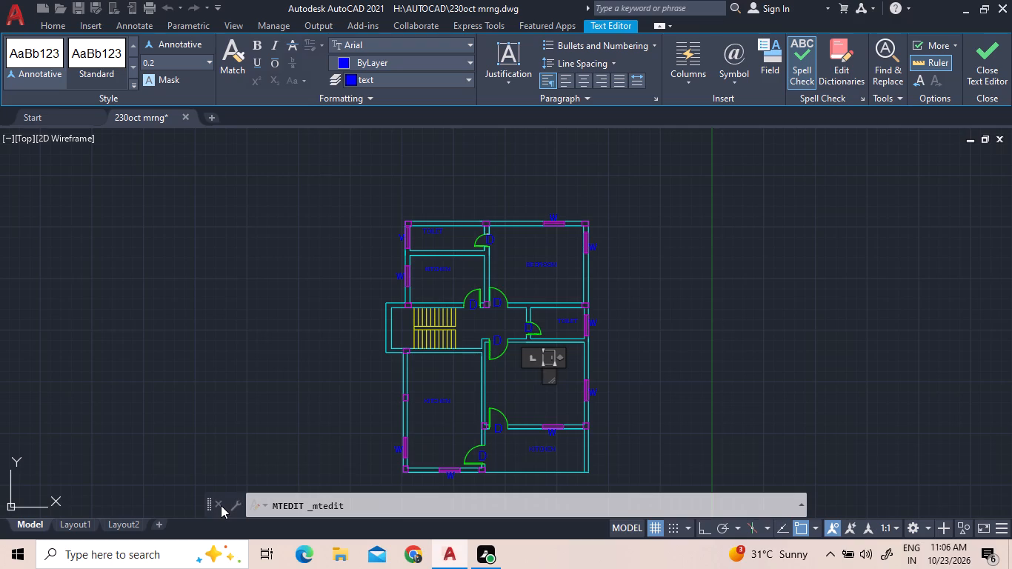
{"action": "type", "text": "BEDR"}
{"action": "type", "text": "OOM"}
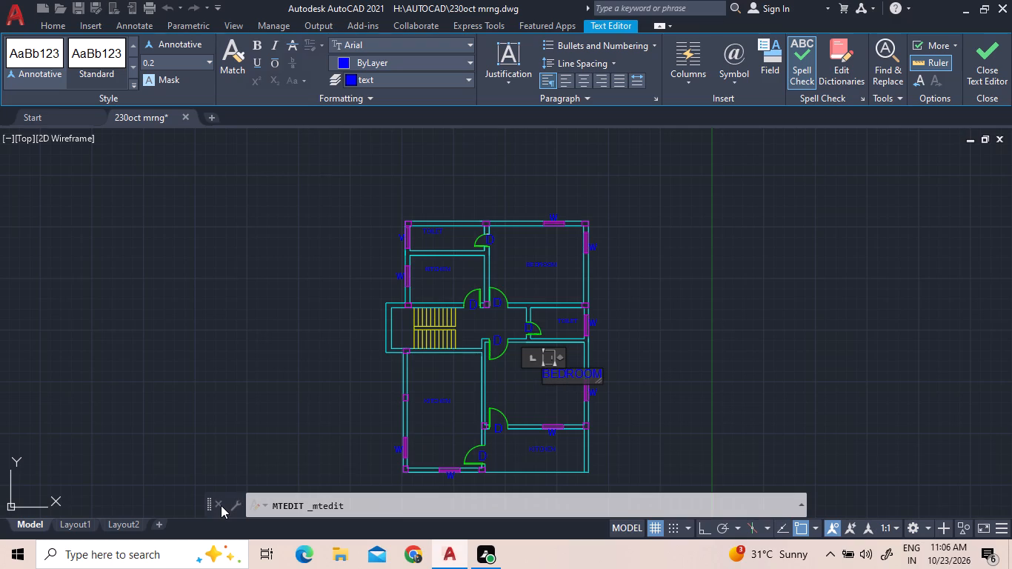
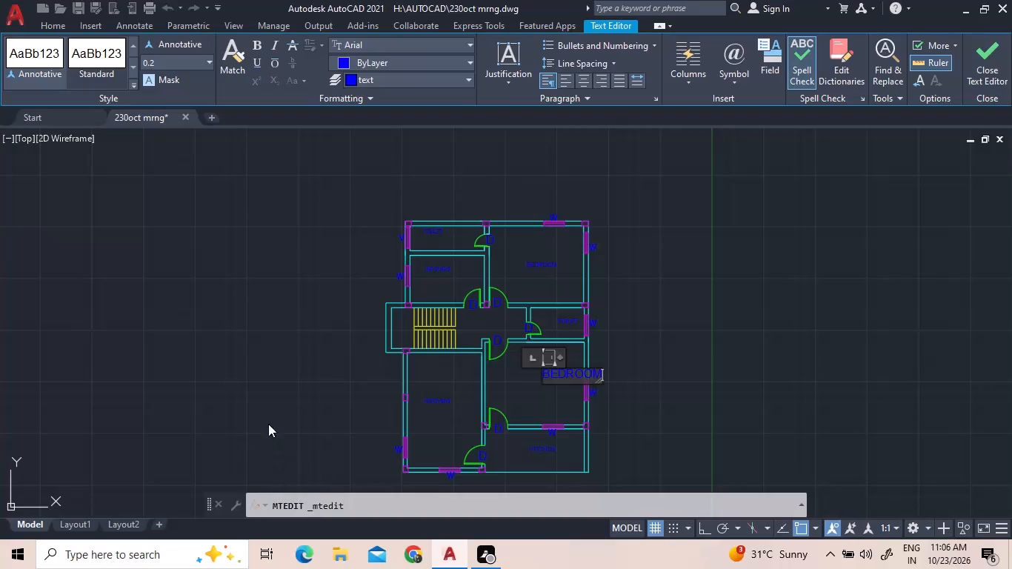
Change the copied KITCHEN label in the southwest room to LIVING/DINING HALL.
{"action": "left_click", "coordinate": [432, 396]}
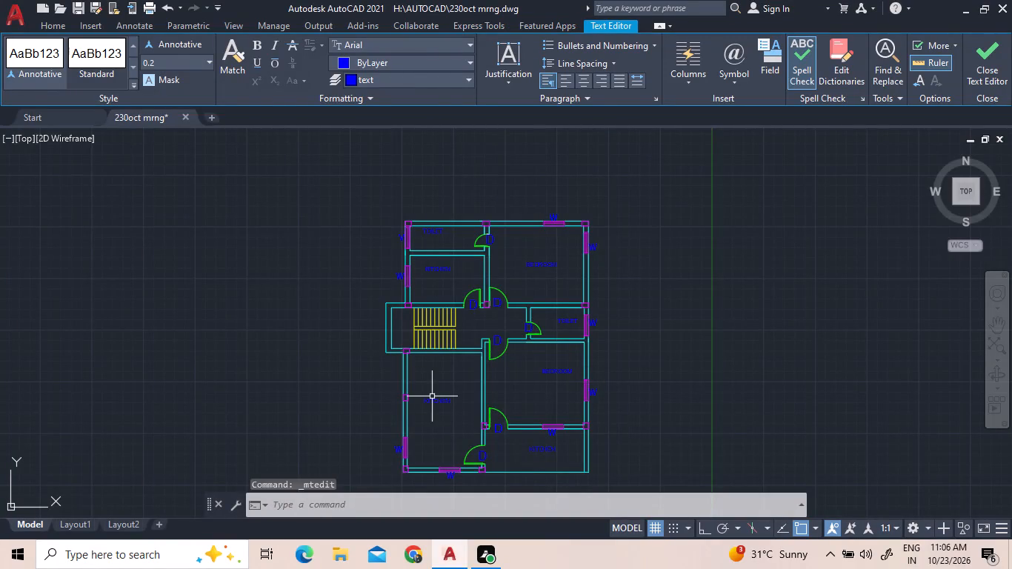
{"action": "scroll", "coordinate": [429, 400], "scroll_direction": "up", "scroll_amount": 3}
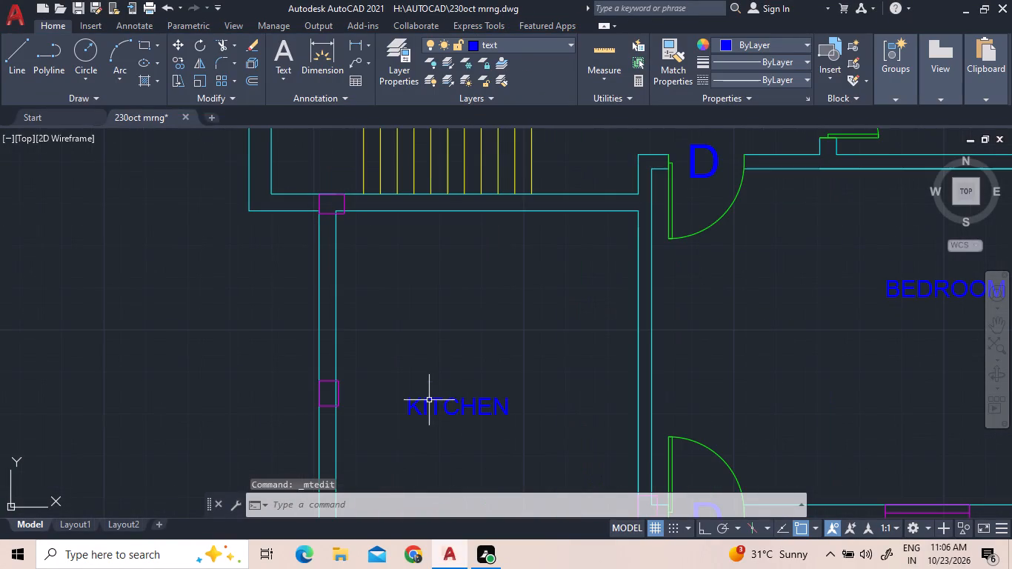
{"action": "triple_click", "coordinate": [438, 401]}
{"action": "left_click", "coordinate": [438, 401]}
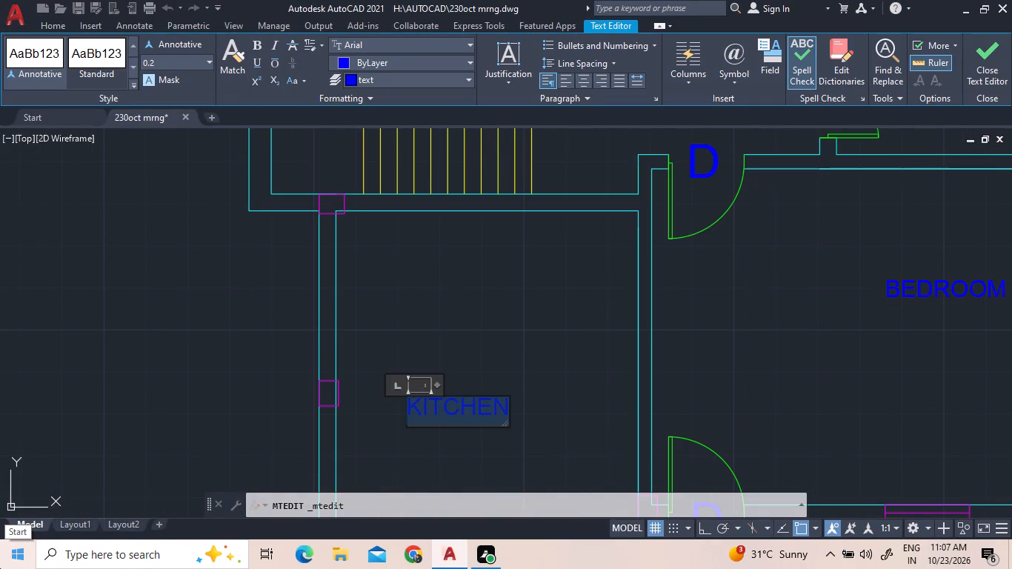
{"action": "key", "text": "l"}
{"action": "key", "text": "i"}
{"action": "key", "text": "v"}
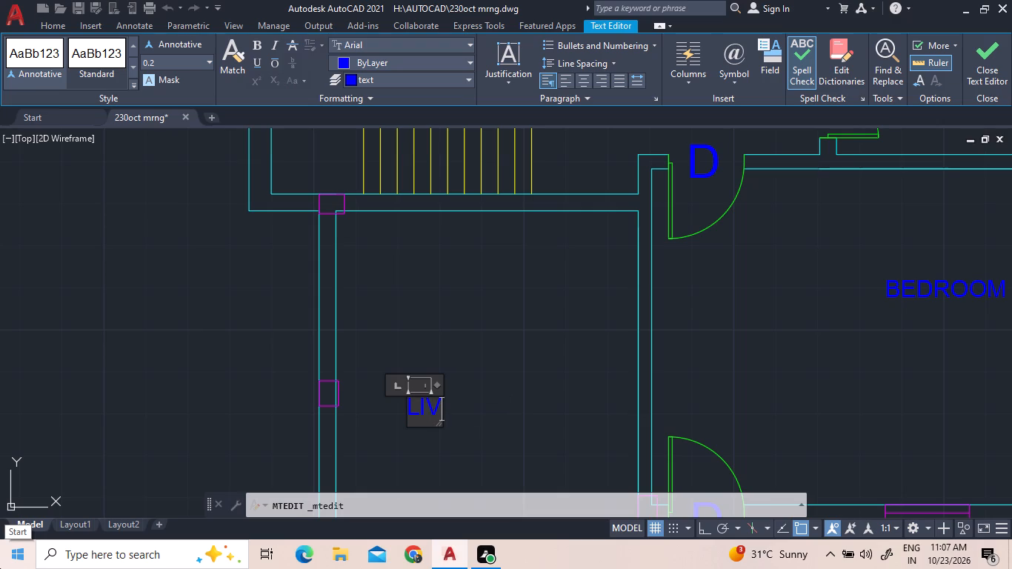
{"action": "type", "text": "ING"}
{"action": "key", "text": "space"}
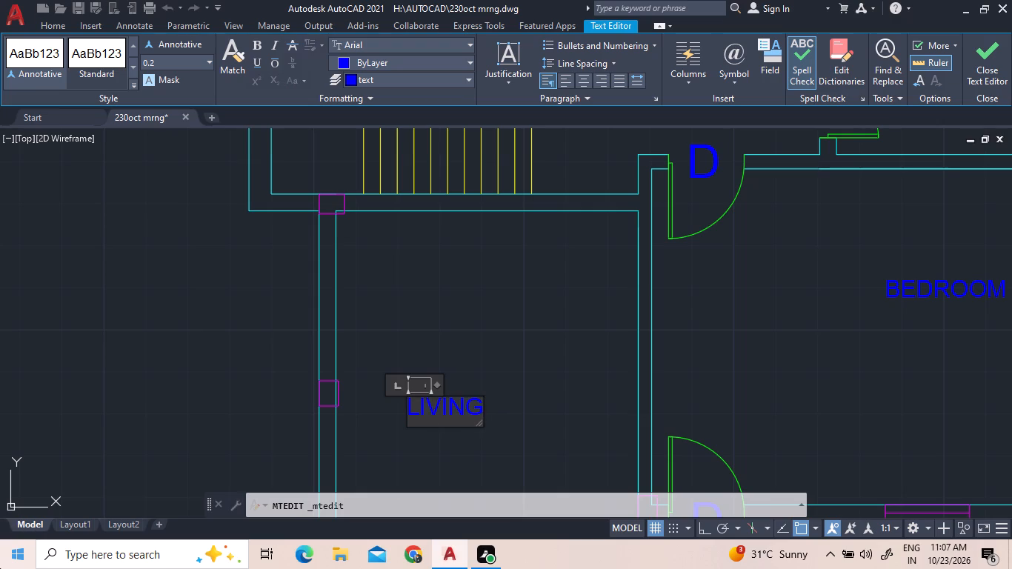
{"action": "key", "text": "BackSpace"}
{"action": "key", "text": "slash"}
{"action": "key", "text": "d"}
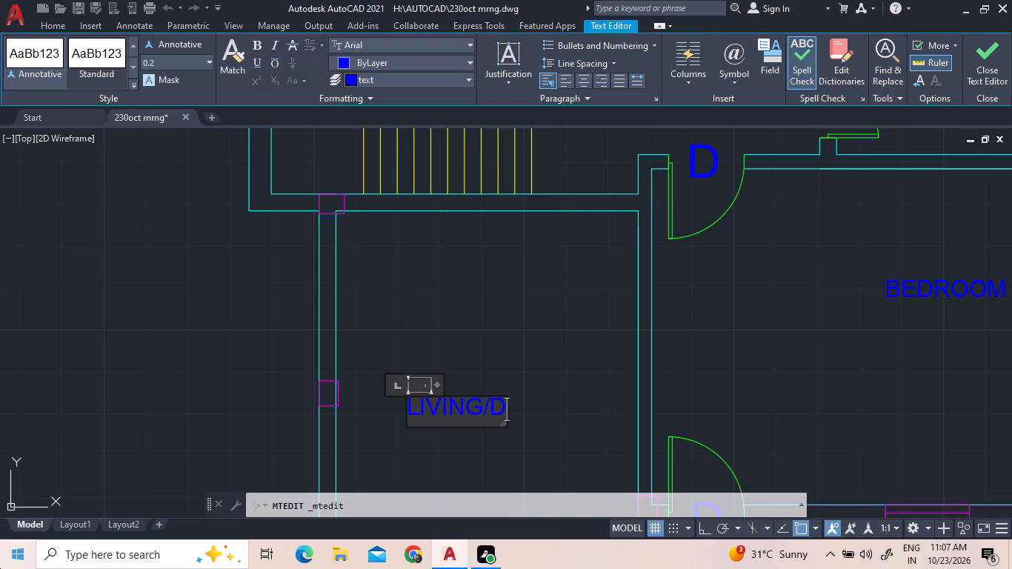
{"action": "type", "text": "INING"}
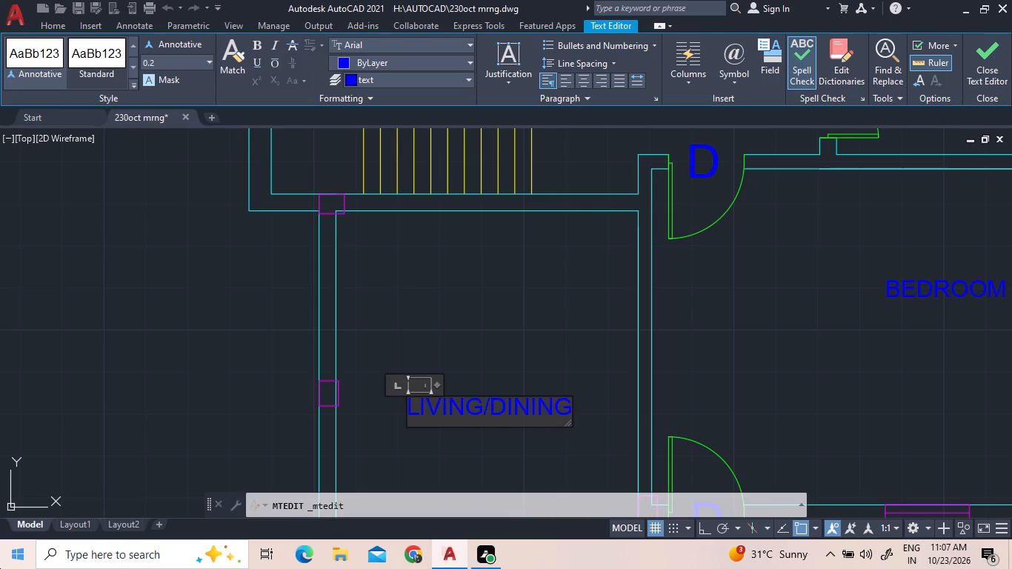
{"action": "key", "text": "space"}
{"action": "type", "text": "HALL"}
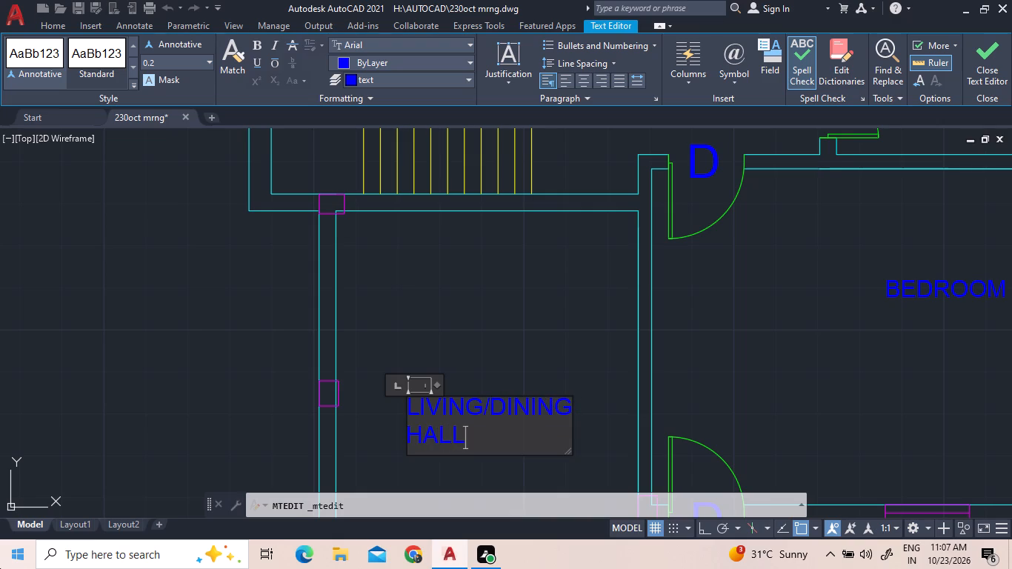
{"action": "left_click", "coordinate": [500, 305]}
Change the copied KITCHEN label in the strip south of the southeast bedroom to VARHANDA.
{"action": "scroll", "coordinate": [500, 307], "scroll_direction": "down", "scroll_amount": 5}
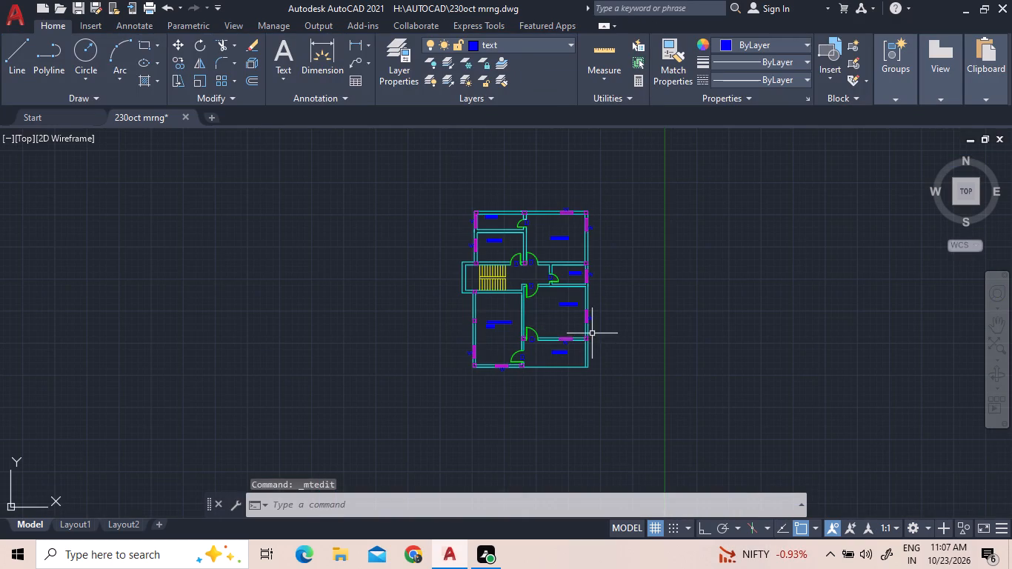
{"action": "scroll", "coordinate": [568, 353], "scroll_direction": "up", "scroll_amount": 3}
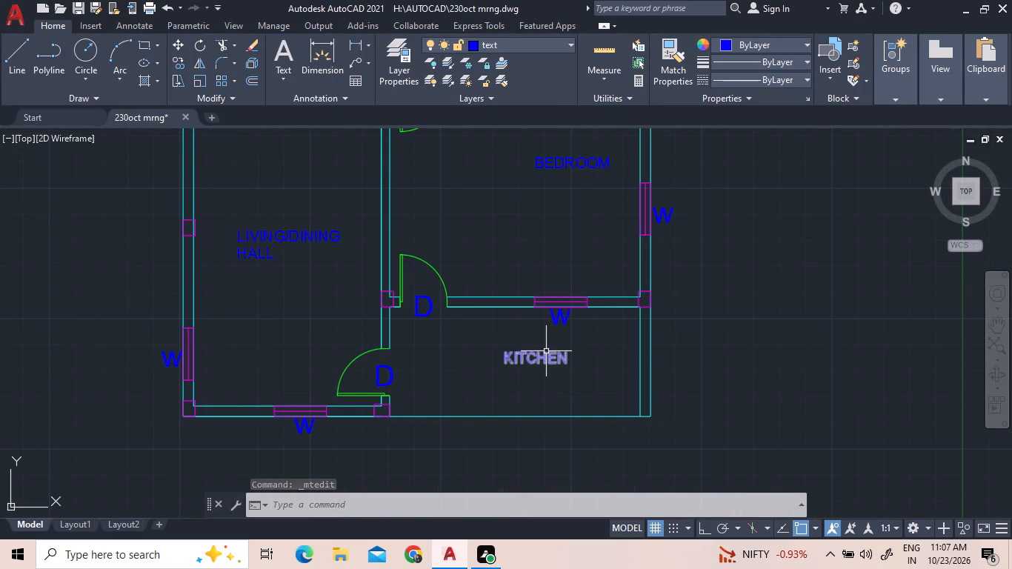
{"action": "double_click", "coordinate": [546, 351]}
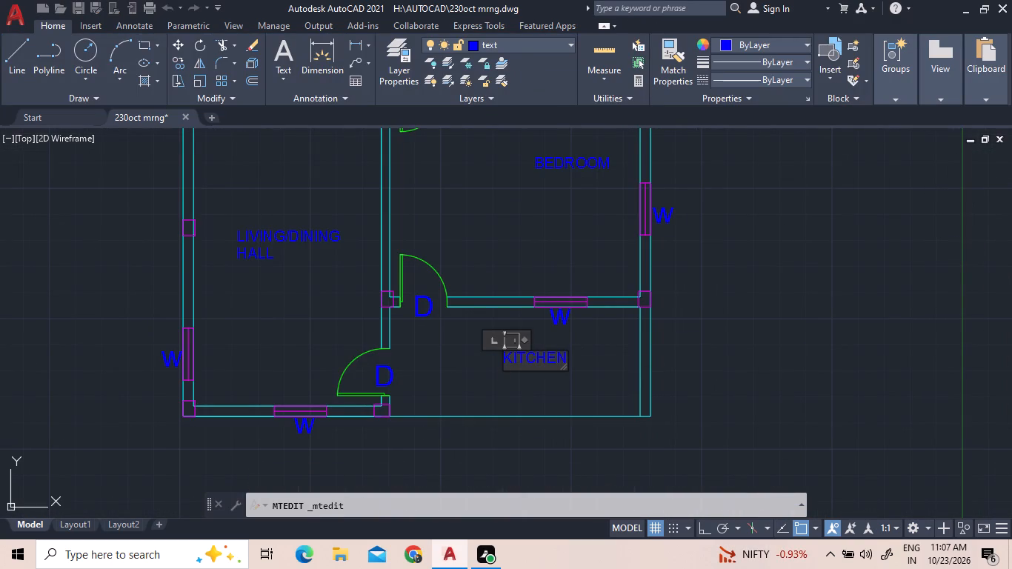
{"action": "key", "text": "BackSpace"}
{"action": "key", "text": "BackSpace"}
{"action": "key", "text": "BackSpace"}
{"action": "key", "text": "BackSpace"}
{"action": "key", "text": "BackSpace"}
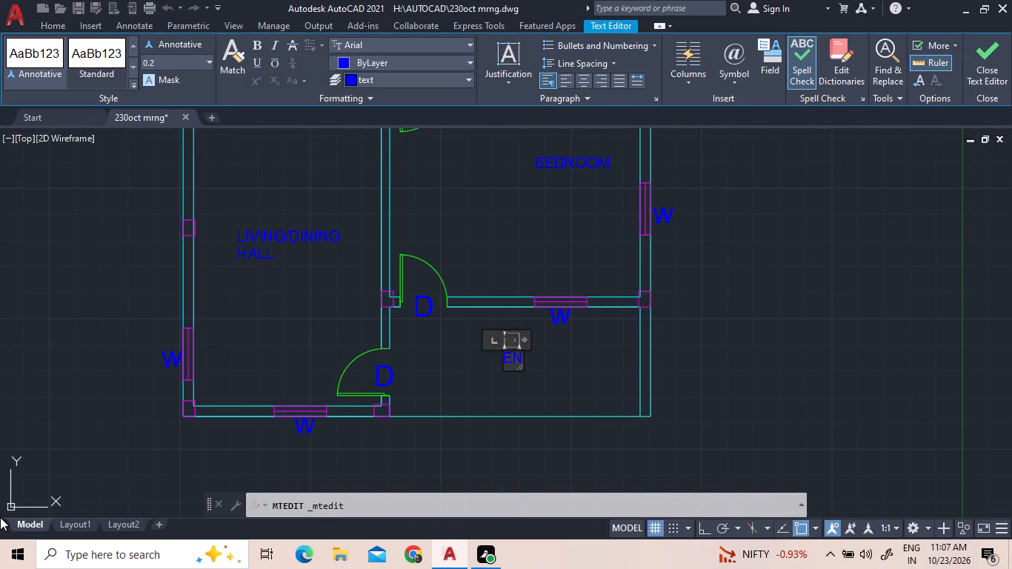
{"action": "key", "text": "Right"}
{"action": "key", "text": "Right"}
{"action": "key", "text": "BackSpace"}
{"action": "key", "text": "BackSpace"}
{"action": "key", "text": "BackSpace"}
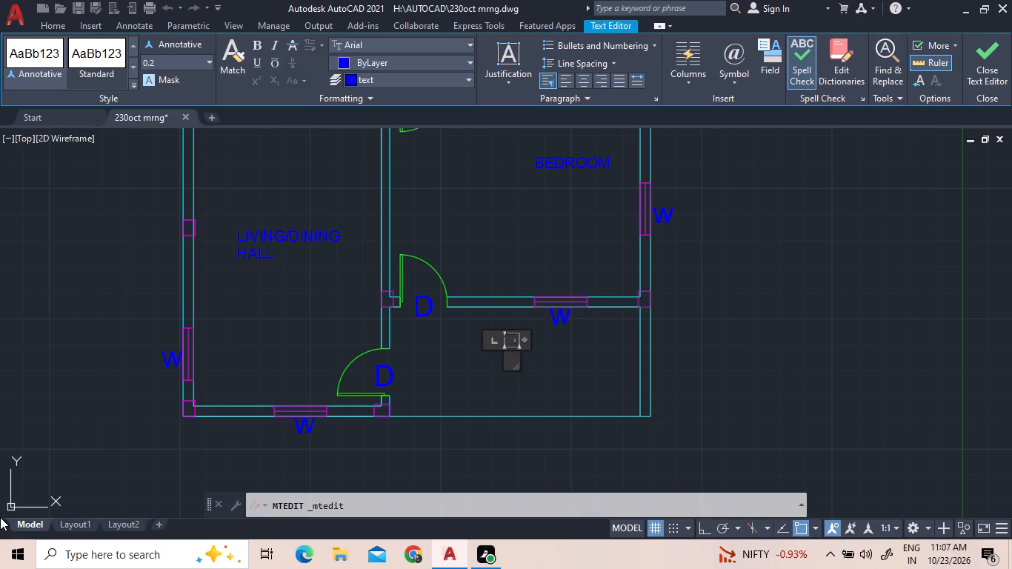
{"action": "type", "text": "VAR"}
{"action": "type", "text": "HANDAA"}
{"action": "key", "text": "BackSpace"}
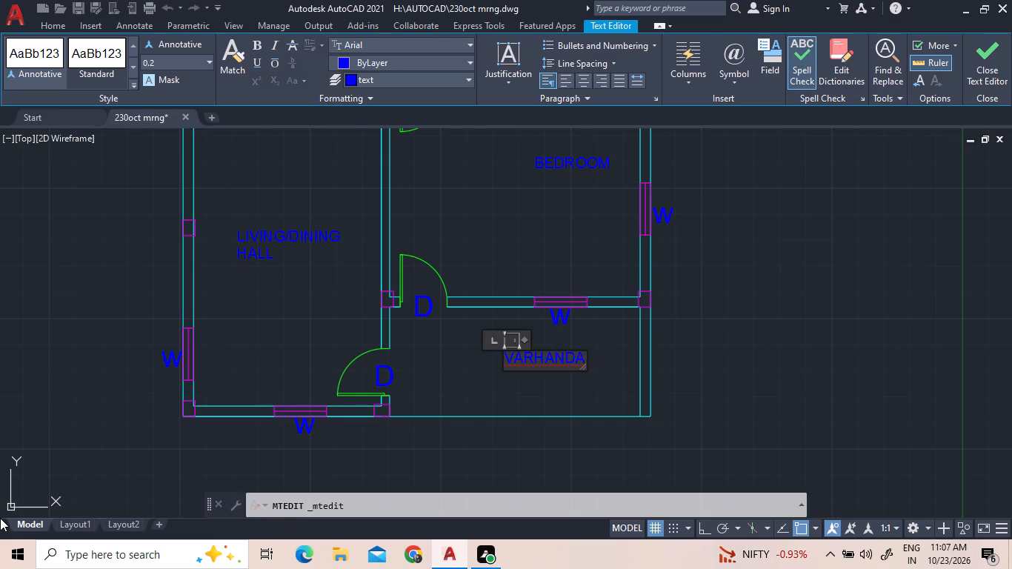
{"action": "left_click", "coordinate": [551, 261]}
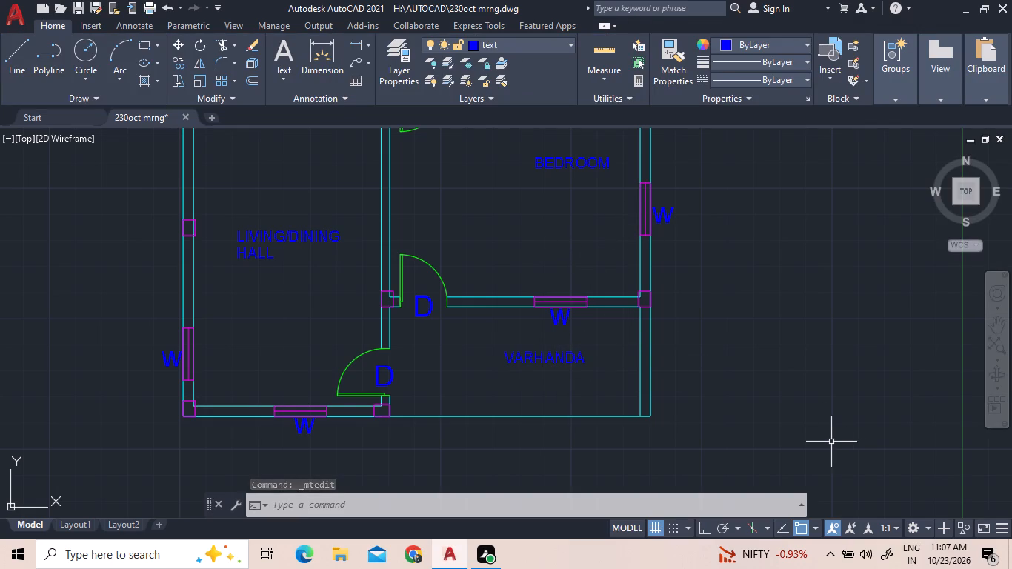
Change the W label beside the small east toilet's opening to V.
{"action": "scroll", "coordinate": [823, 461], "scroll_direction": "down", "scroll_amount": 1}
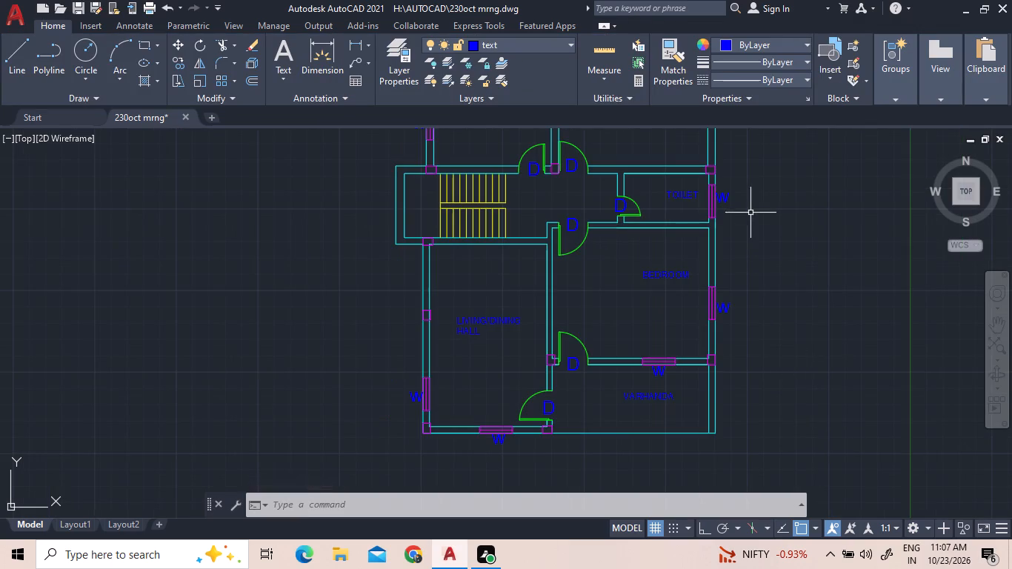
{"action": "scroll", "coordinate": [708, 179], "scroll_direction": "up", "scroll_amount": 3}
{"action": "triple_click", "coordinate": [768, 259]}
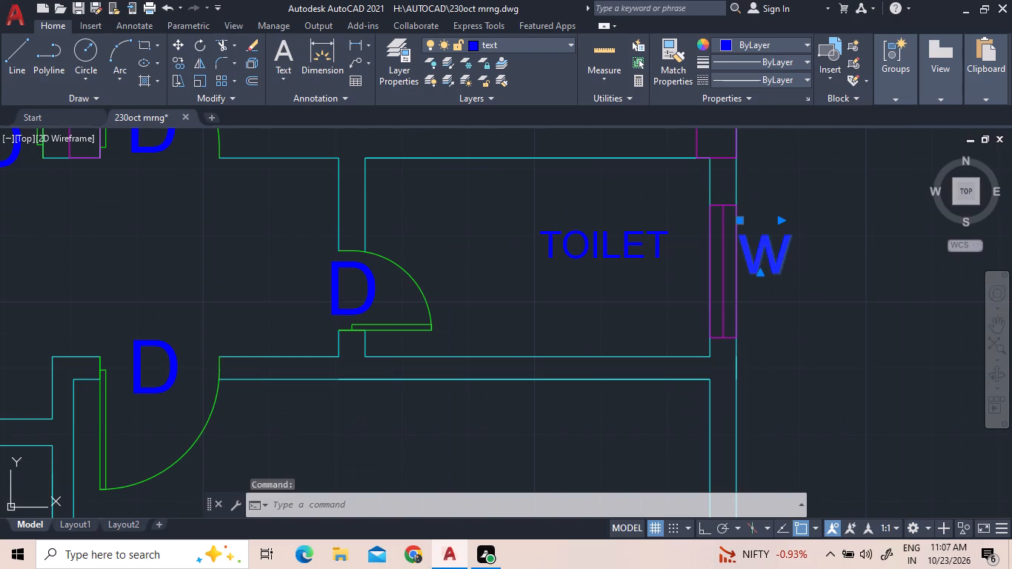
{"action": "left_click", "coordinate": [768, 259]}
{"action": "key", "text": "v"}
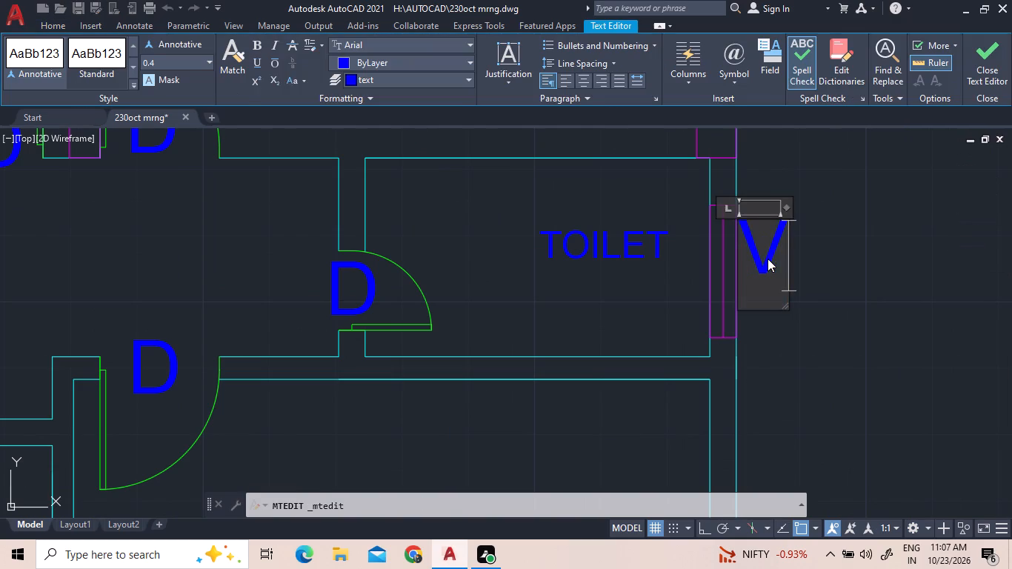
{"action": "left_click", "coordinate": [814, 257]}
Draw a three-point circle at the VARHANDA's southeast corner, through the south edge and the two lines of the east wall.
{"action": "scroll", "coordinate": [802, 299], "scroll_direction": "down", "scroll_amount": 5}
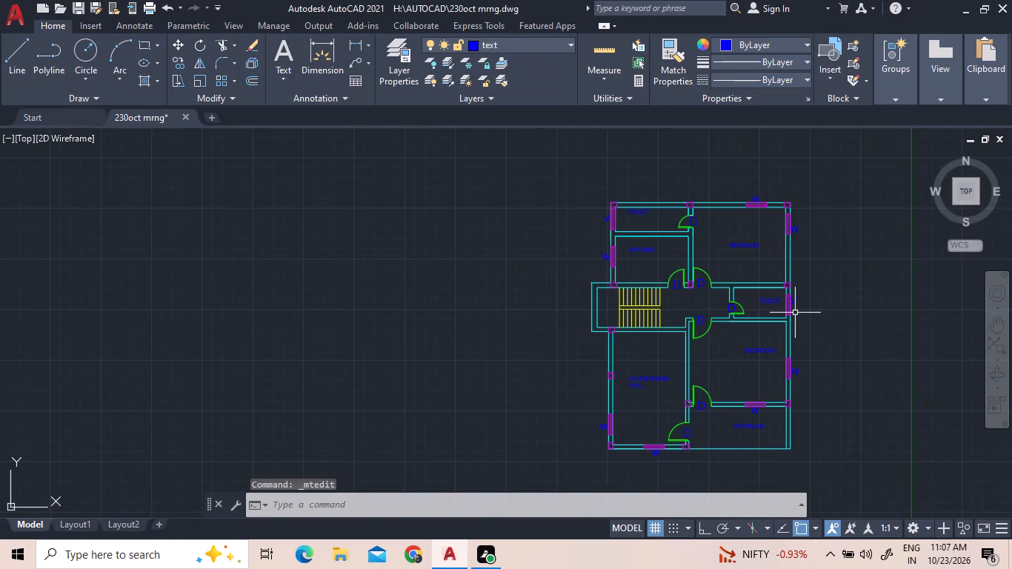
{"action": "middle_click_drag", "start_coordinate": [793, 313], "coordinate": [635, 325]}
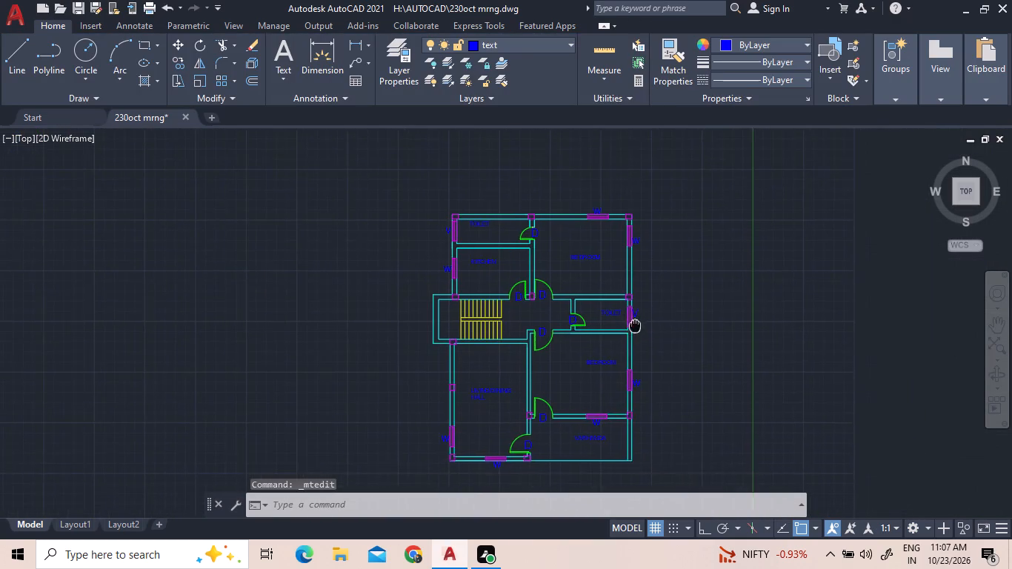
{"action": "middle_click_drag", "start_coordinate": [635, 325], "coordinate": [525, 296]}
{"action": "scroll", "coordinate": [504, 284], "scroll_direction": "up", "scroll_amount": 1}
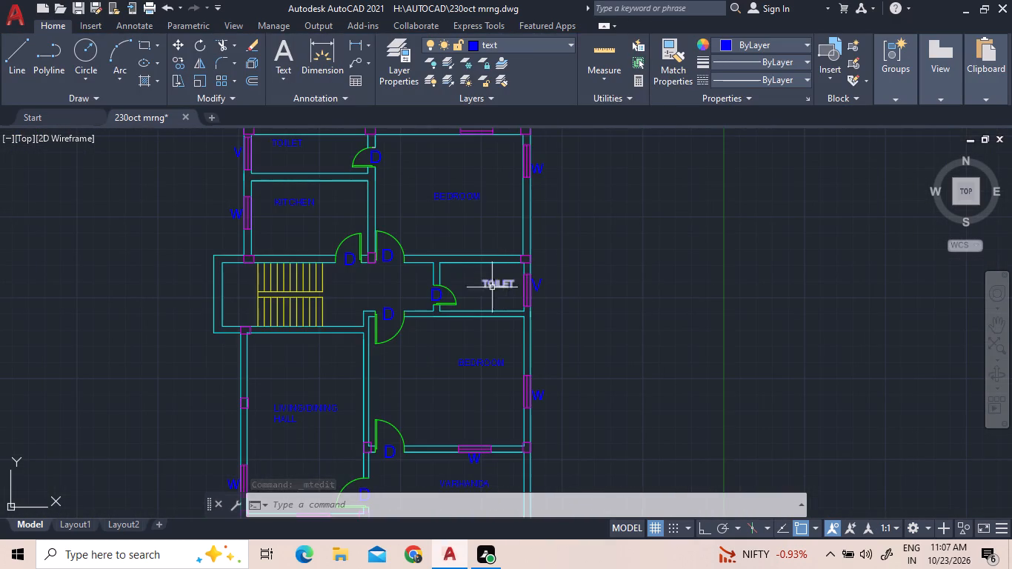
{"action": "scroll", "coordinate": [466, 329], "scroll_direction": "down", "scroll_amount": 2}
{"action": "scroll", "coordinate": [458, 383], "scroll_direction": "up", "scroll_amount": 3}
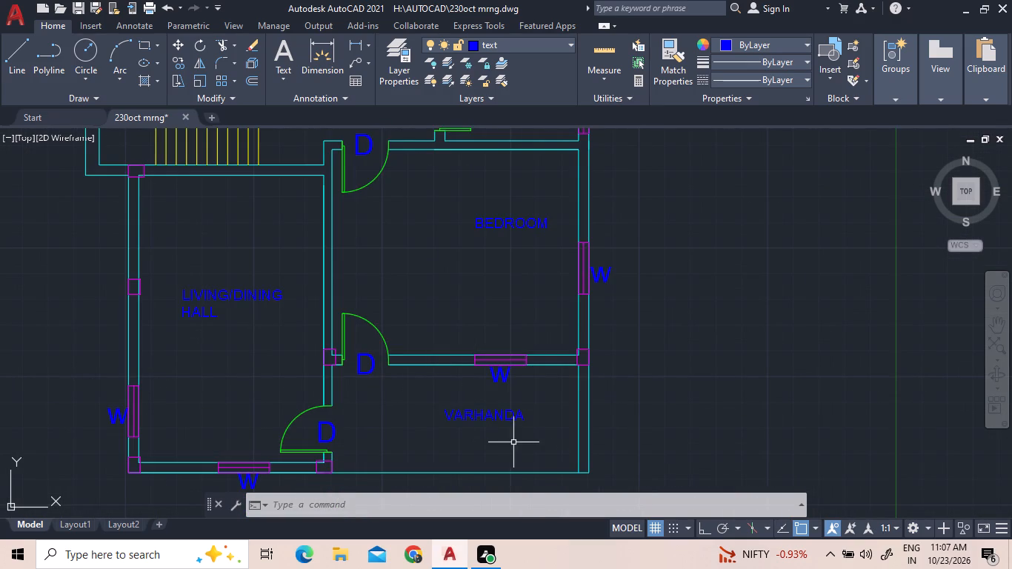
{"action": "middle_click_drag", "start_coordinate": [576, 485], "coordinate": [568, 376]}
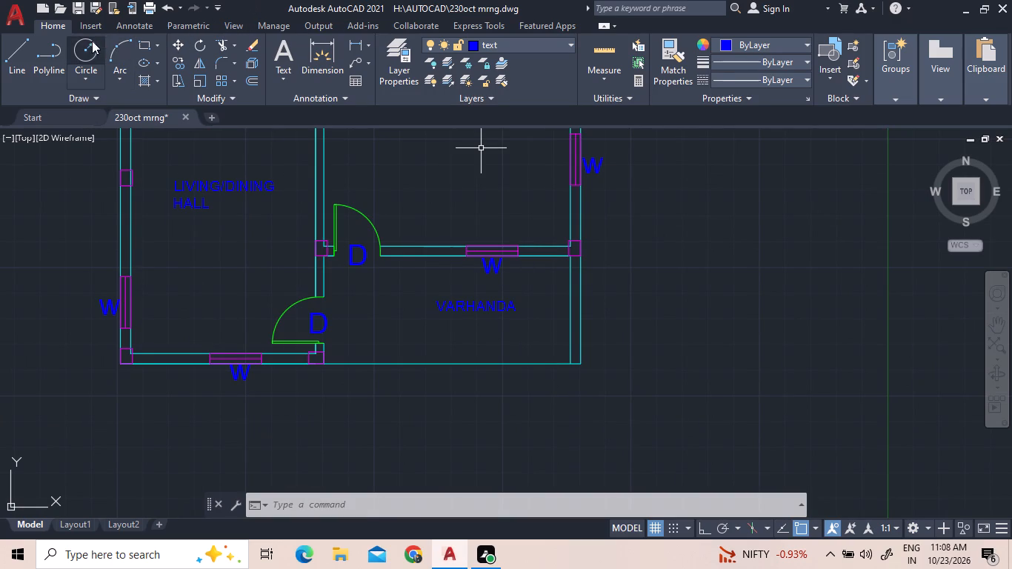
{"action": "left_click", "coordinate": [90, 84]}
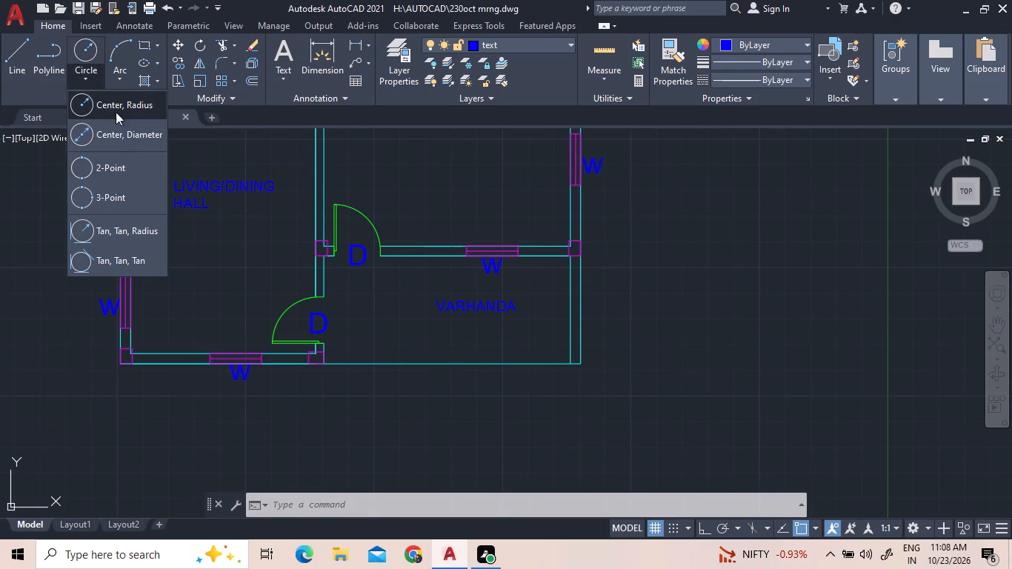
{"action": "left_click", "coordinate": [130, 187]}
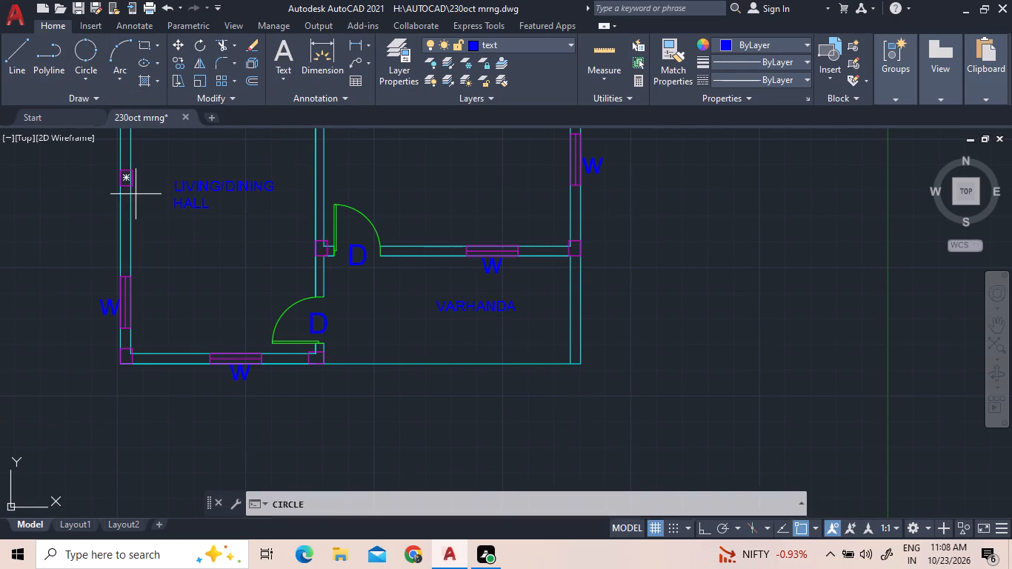
{"action": "scroll", "coordinate": [575, 356], "scroll_direction": "up", "scroll_amount": 4}
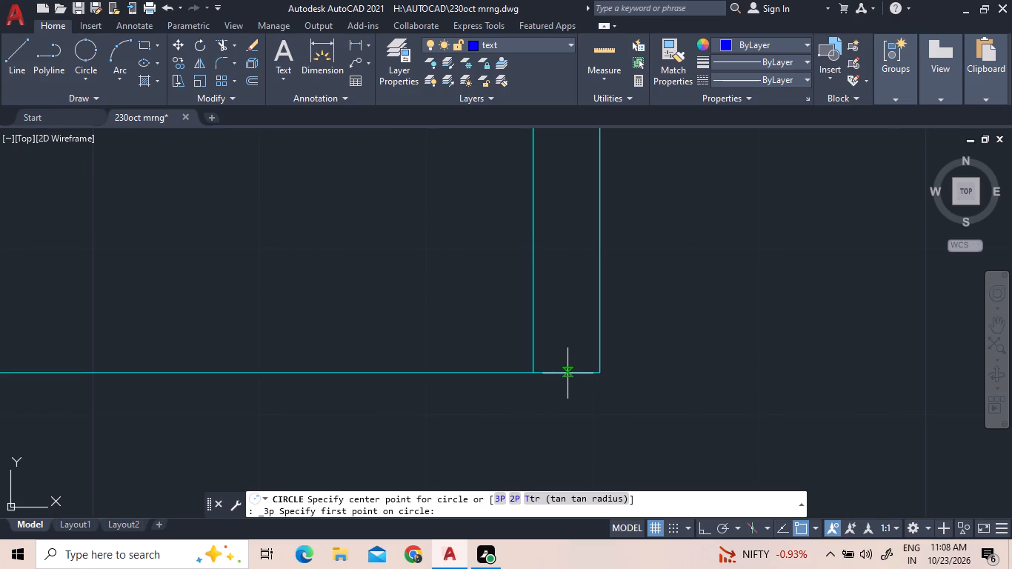
{"action": "left_click", "coordinate": [567, 373]}
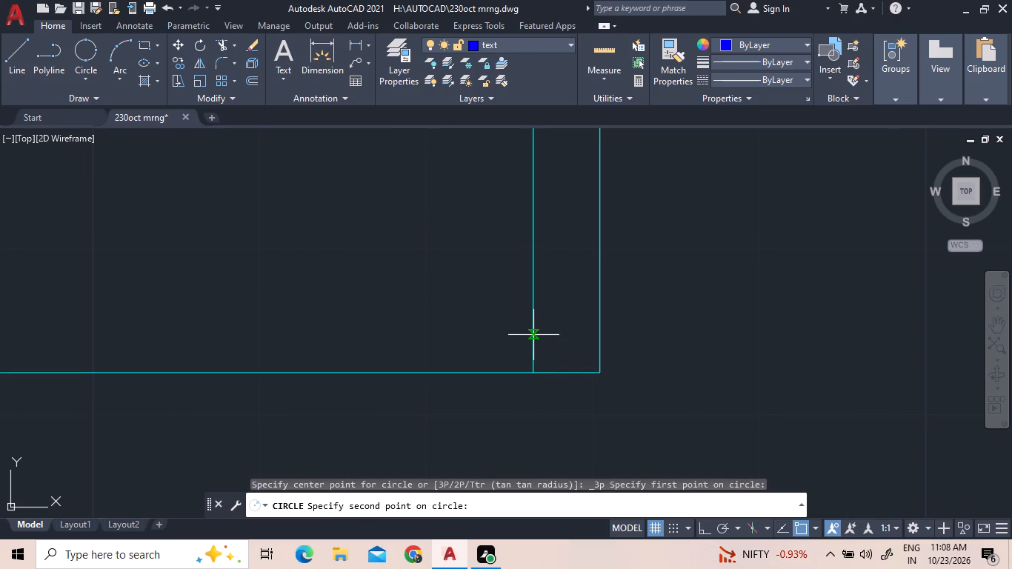
{"action": "left_click", "coordinate": [533, 335]}
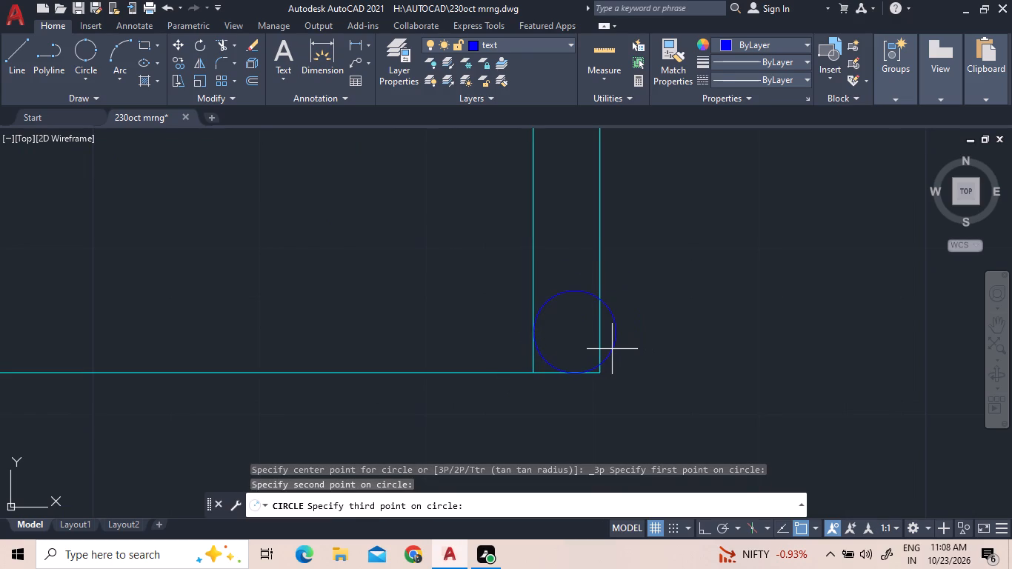
{"action": "scroll", "coordinate": [594, 346], "scroll_direction": "up", "scroll_amount": 5}
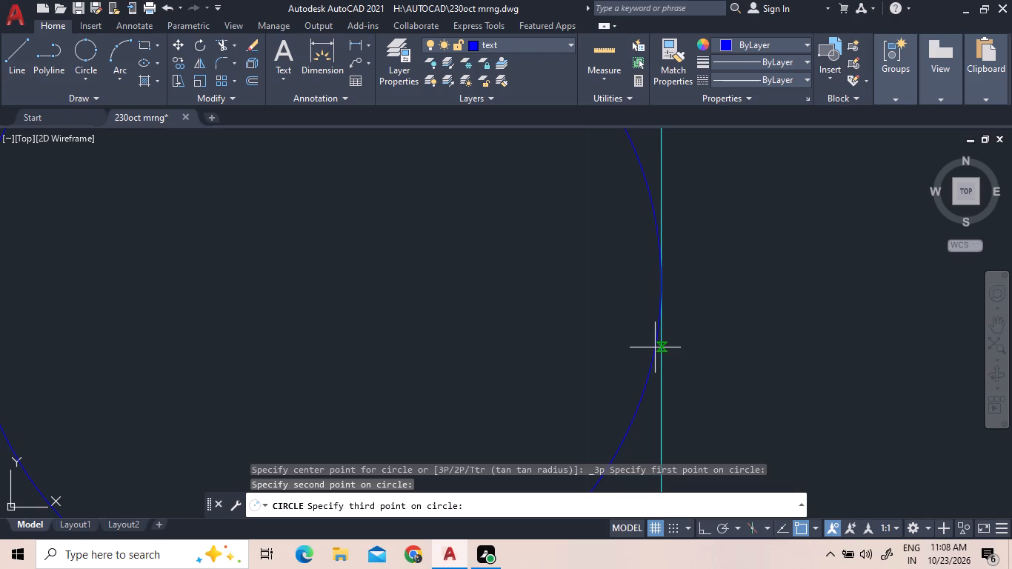
{"action": "left_click", "coordinate": [655, 347]}
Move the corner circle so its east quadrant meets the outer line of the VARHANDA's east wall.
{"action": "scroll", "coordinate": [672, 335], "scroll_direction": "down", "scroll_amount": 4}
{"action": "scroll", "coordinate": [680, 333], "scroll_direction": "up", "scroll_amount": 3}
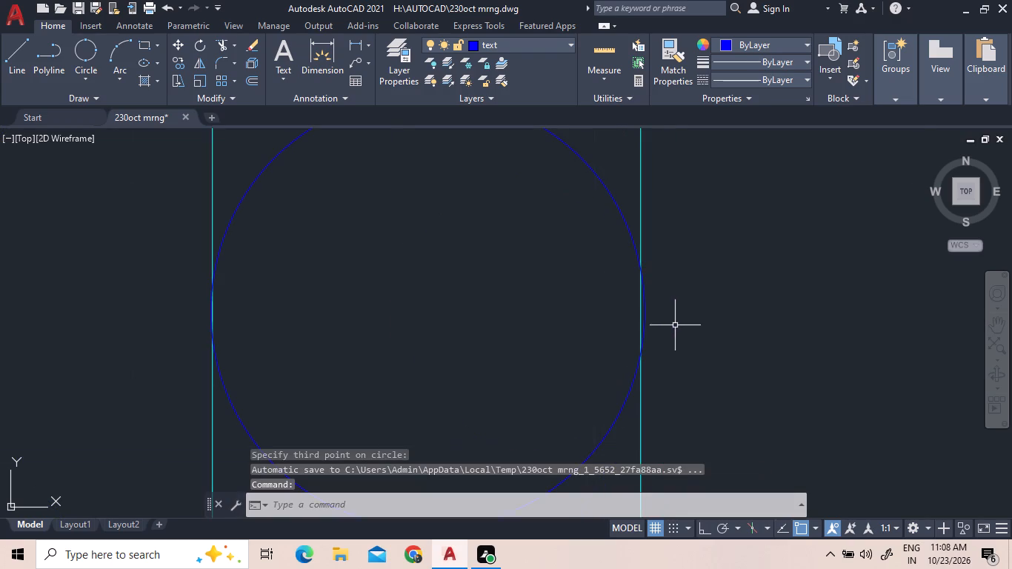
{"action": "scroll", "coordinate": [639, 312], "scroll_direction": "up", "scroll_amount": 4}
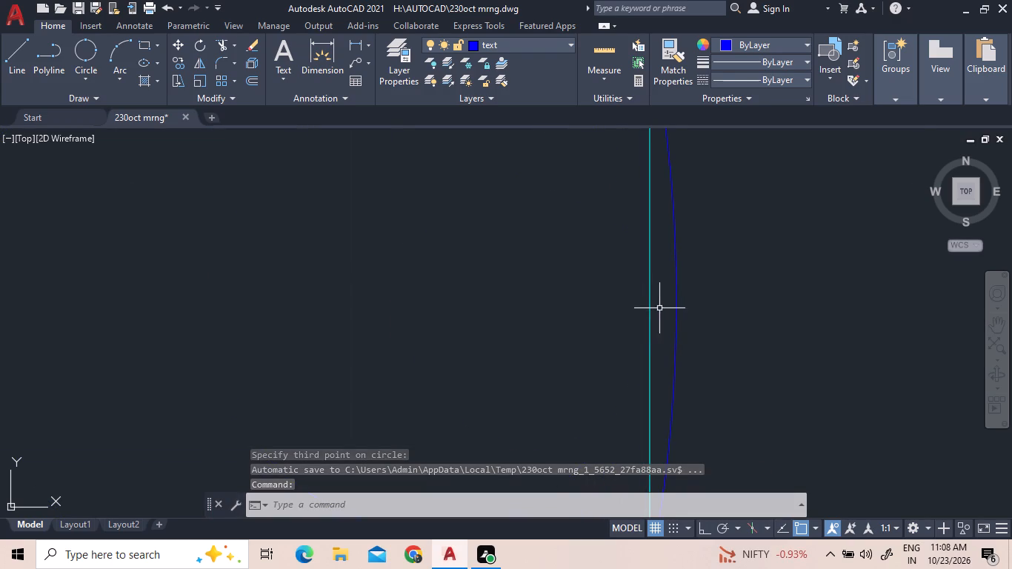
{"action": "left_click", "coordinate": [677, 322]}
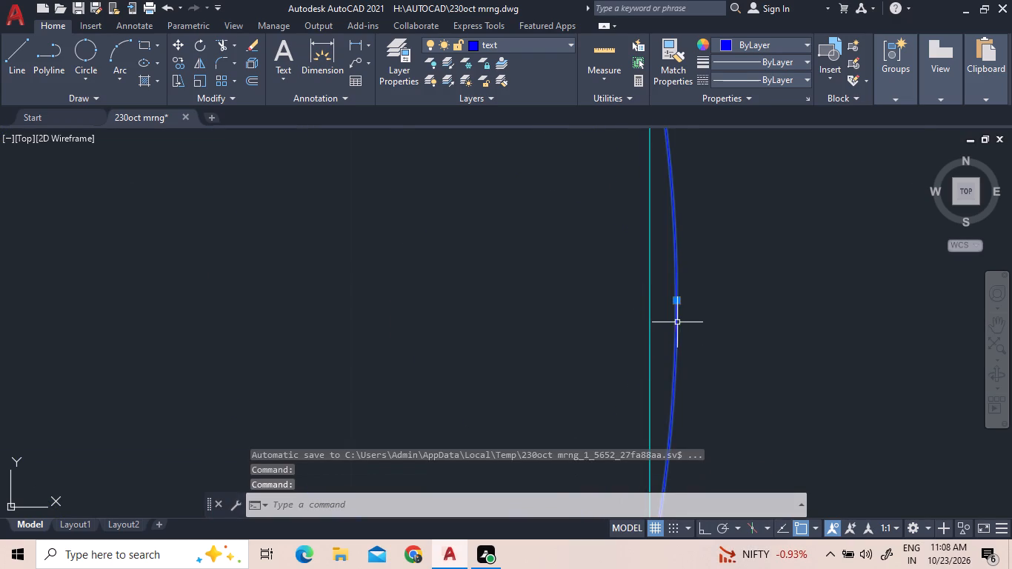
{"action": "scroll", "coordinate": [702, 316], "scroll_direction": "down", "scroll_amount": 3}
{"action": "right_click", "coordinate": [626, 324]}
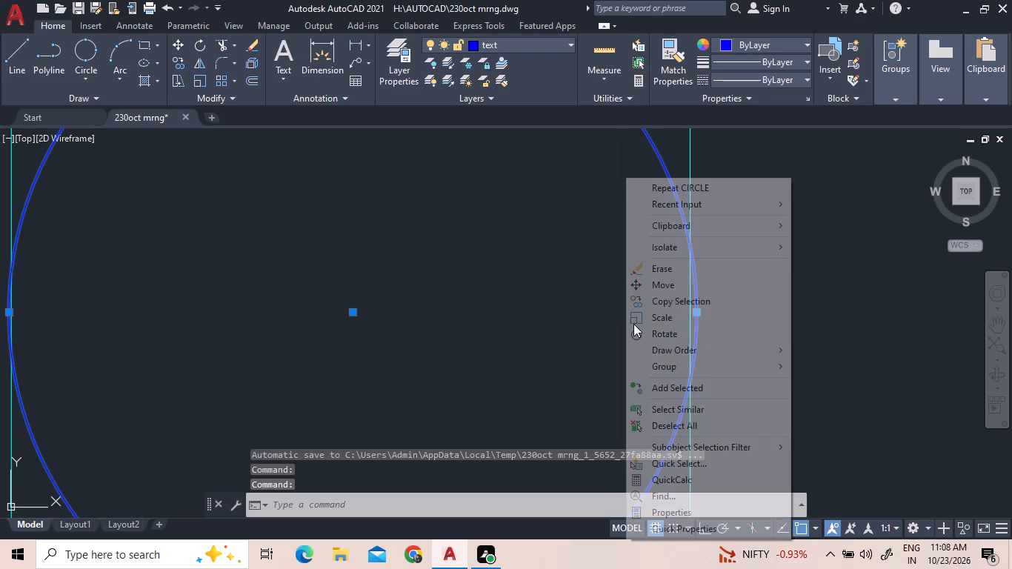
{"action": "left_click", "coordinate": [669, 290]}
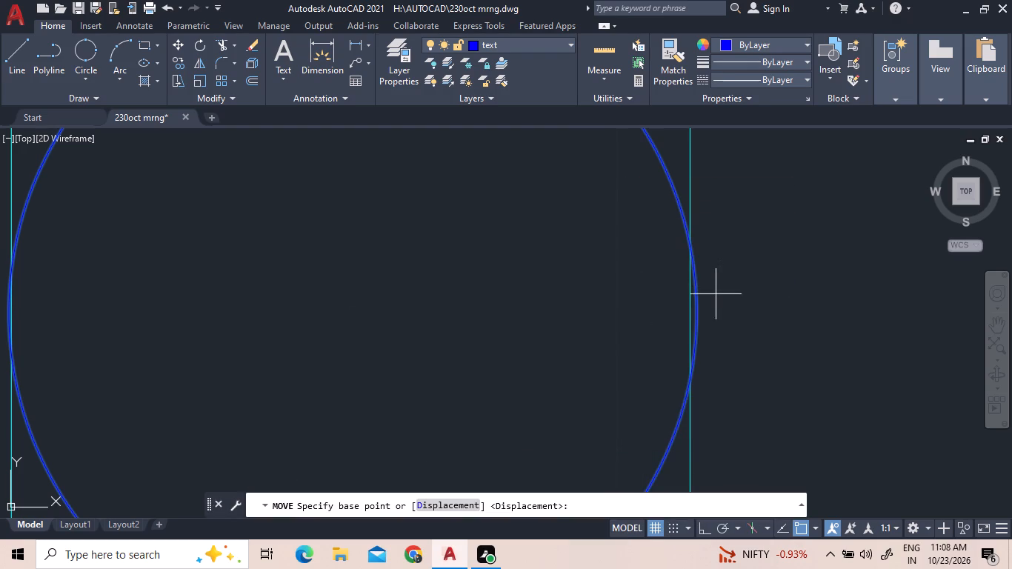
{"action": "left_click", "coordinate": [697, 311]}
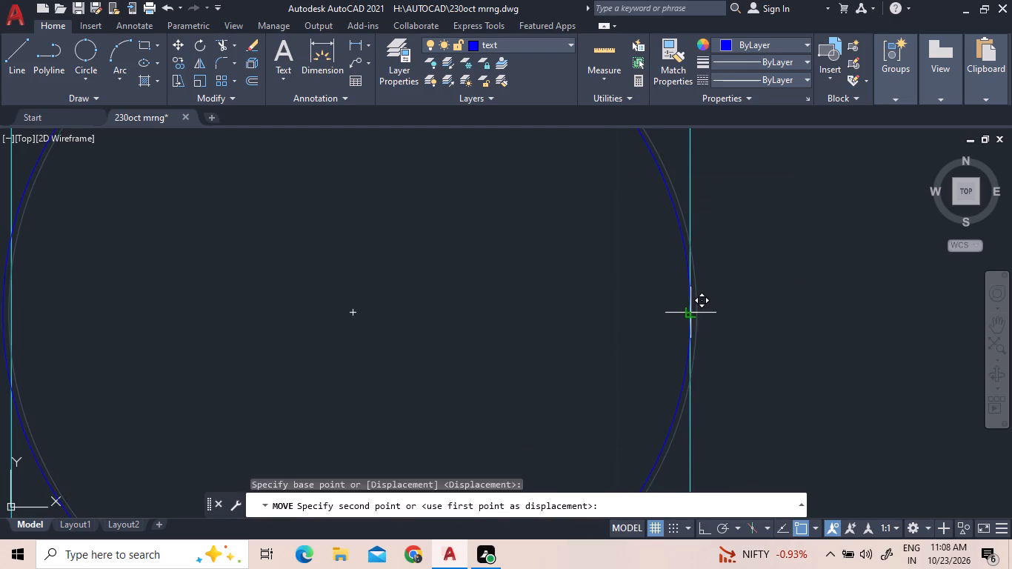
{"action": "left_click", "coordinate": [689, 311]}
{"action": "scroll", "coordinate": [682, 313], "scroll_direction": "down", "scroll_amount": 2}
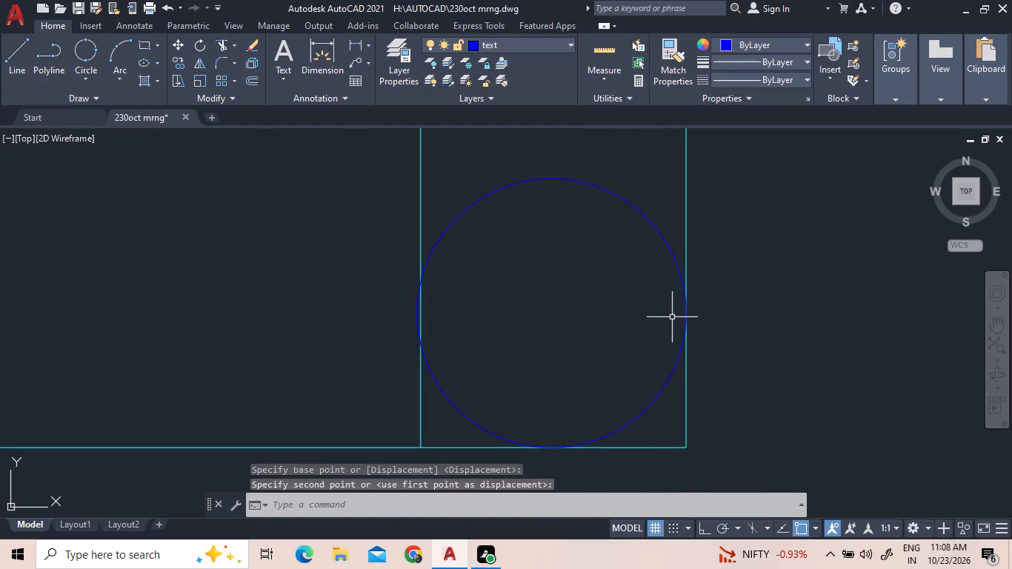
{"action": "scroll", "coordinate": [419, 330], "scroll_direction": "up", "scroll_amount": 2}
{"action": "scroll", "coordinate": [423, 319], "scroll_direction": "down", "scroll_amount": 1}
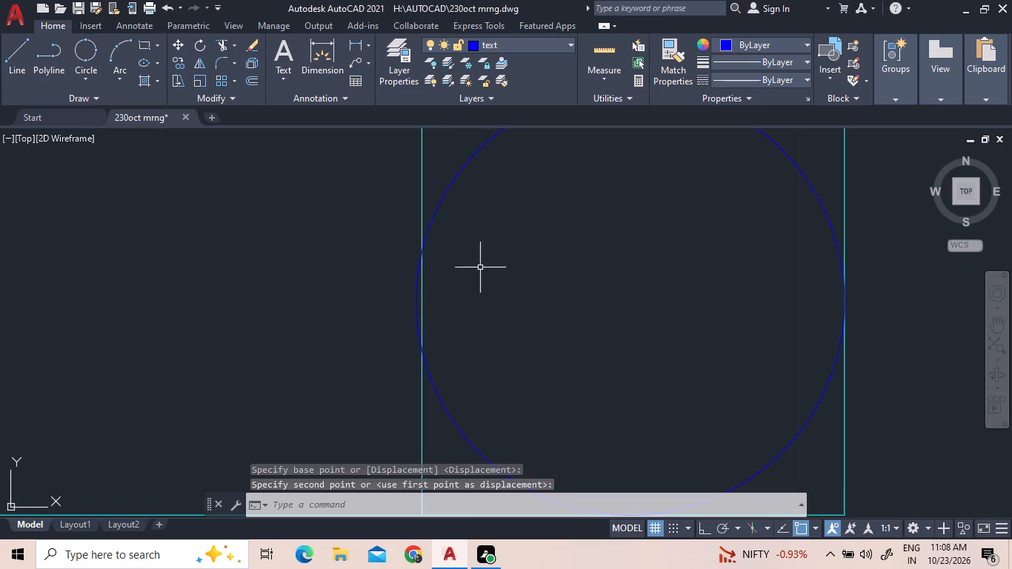
Delete the three-point circle at the VARHANDA's southeast corner.
{"action": "left_click", "coordinate": [495, 263]}
{"action": "left_click", "coordinate": [457, 150]}
{"action": "key", "text": "Delete"}
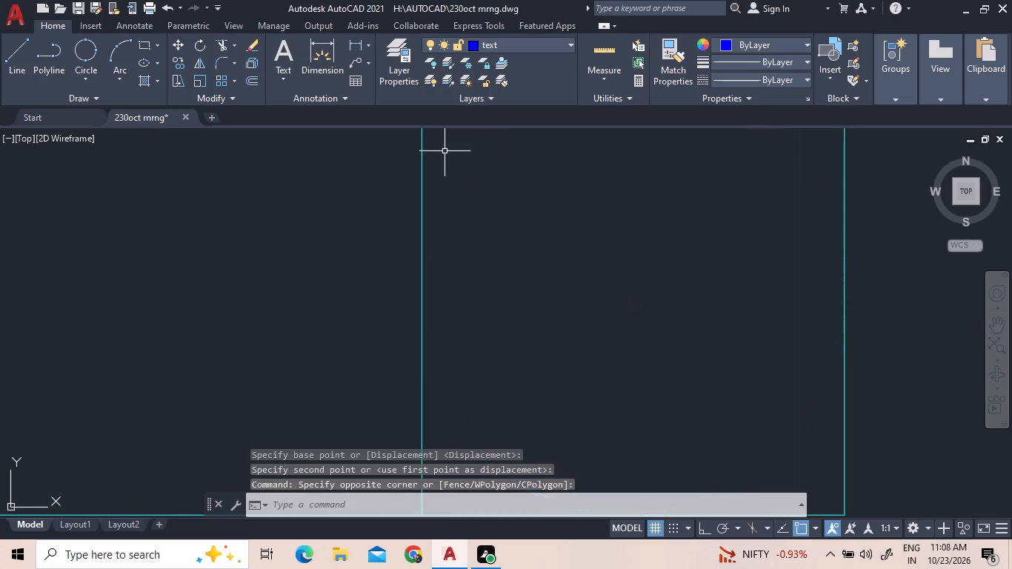
Draw a two-point circle spanning the two lines of the VARHANDA's east wall, near its south end.
{"action": "left_click", "coordinate": [87, 64]}
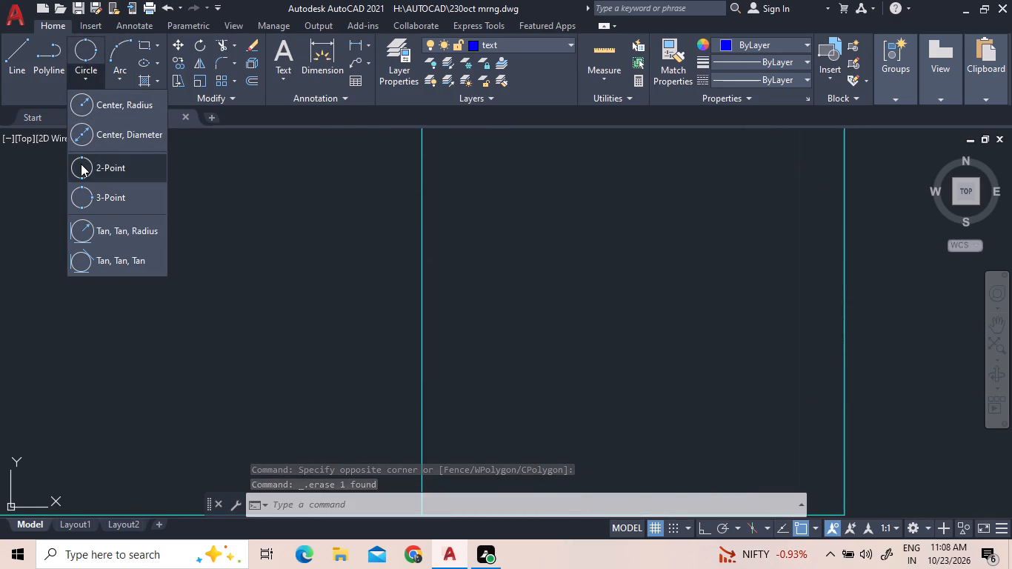
{"action": "left_click", "coordinate": [81, 164]}
{"action": "scroll", "coordinate": [647, 290], "scroll_direction": "down", "scroll_amount": 1}
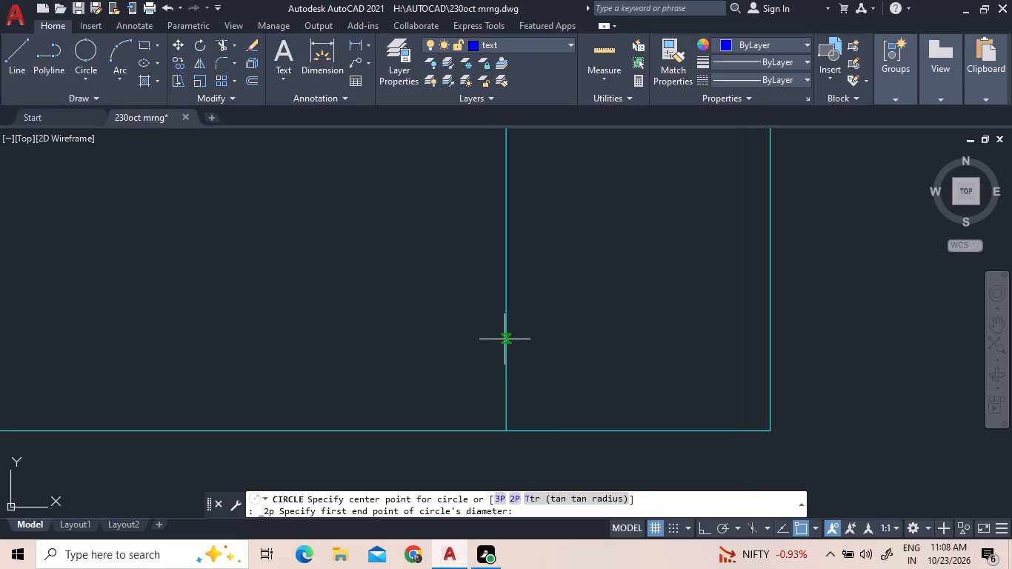
{"action": "left_click", "coordinate": [505, 339]}
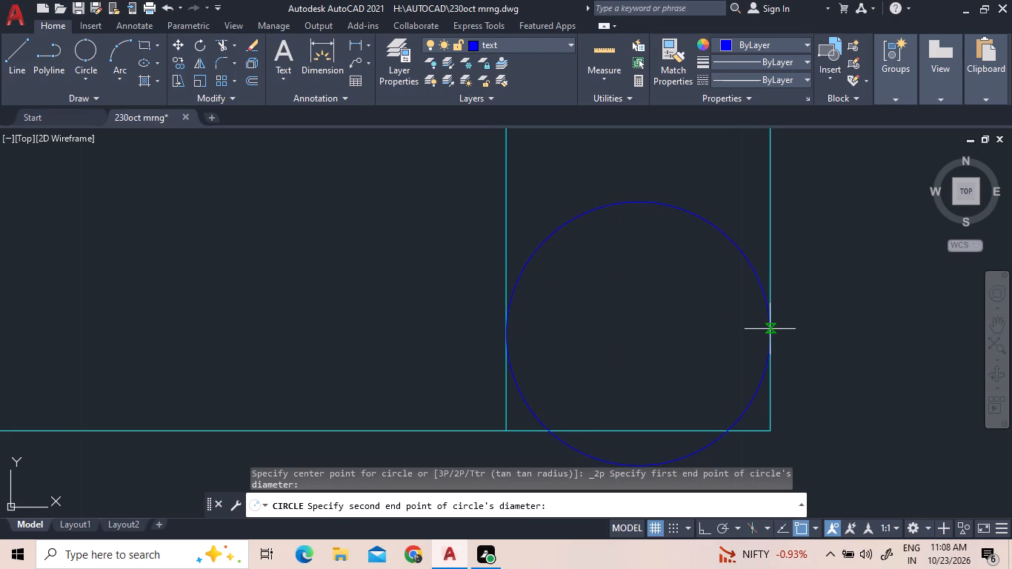
{"action": "left_click", "coordinate": [770, 329]}
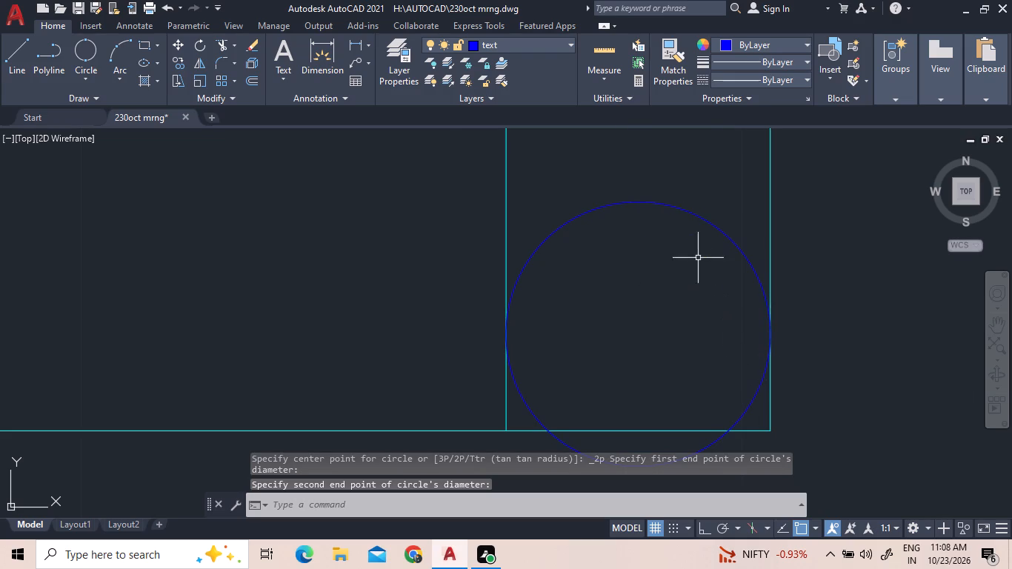
Move the new circle straight north with Ortho on so its lowest point meets the VARHANDA's south edge.
{"action": "scroll", "coordinate": [699, 255], "scroll_direction": "down", "scroll_amount": 2}
{"action": "scroll", "coordinate": [690, 343], "scroll_direction": "up", "scroll_amount": 3}
{"action": "left_click", "coordinate": [692, 335]}
{"action": "left_click", "coordinate": [642, 296]}
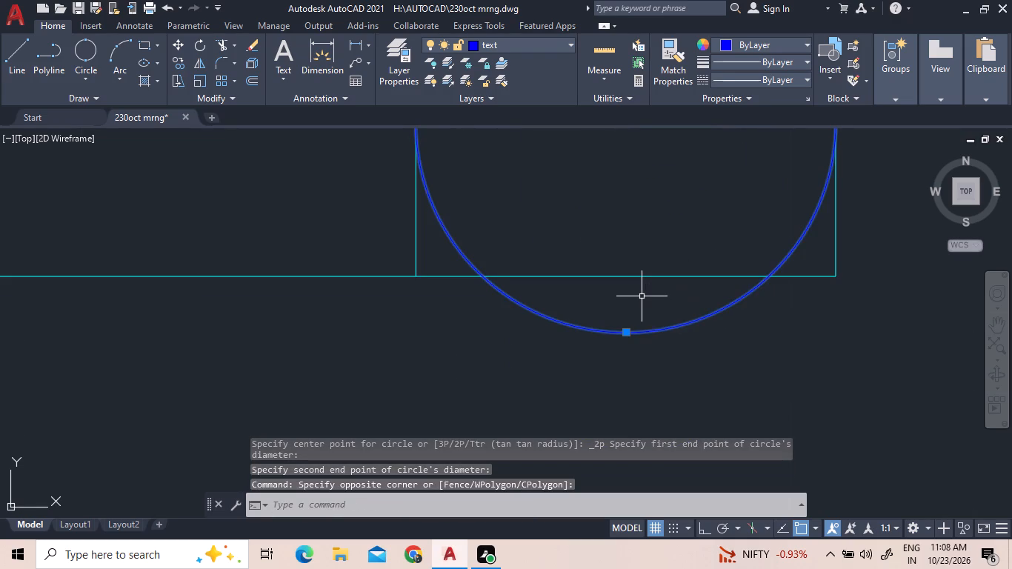
{"action": "right_click", "coordinate": [642, 296]}
{"action": "left_click", "coordinate": [679, 284]}
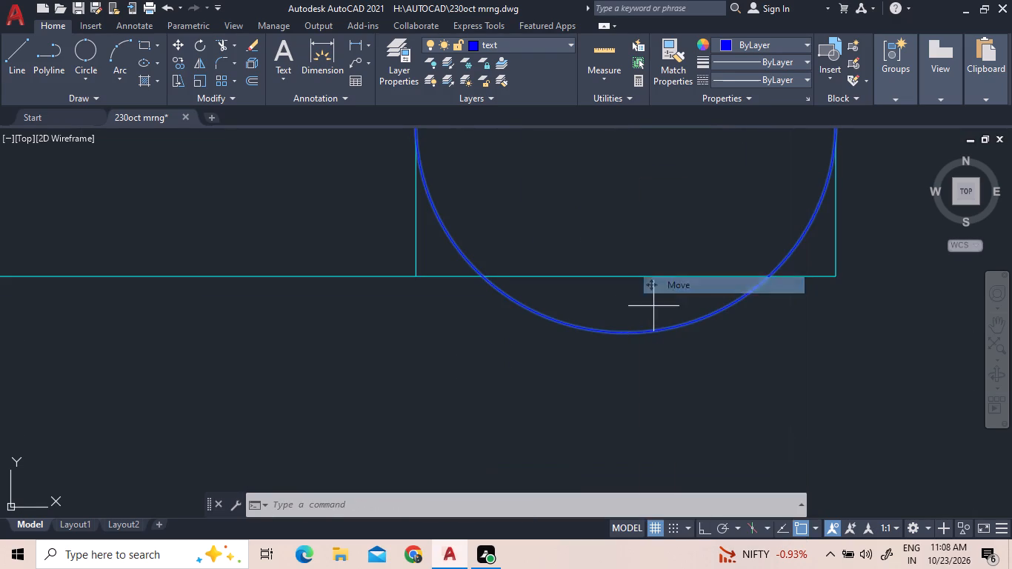
{"action": "left_click", "coordinate": [629, 336]}
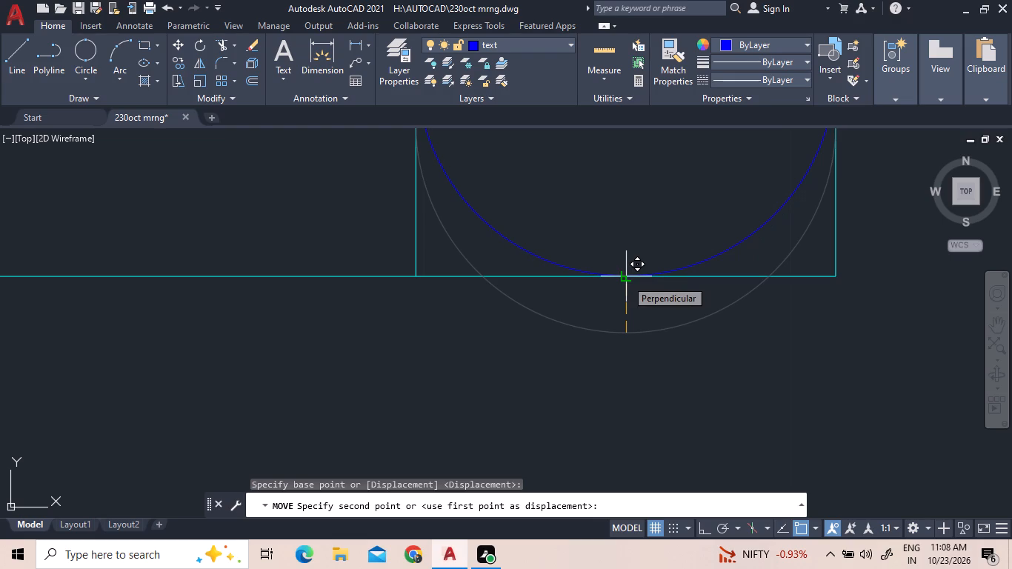
{"action": "key", "text": "F8"}
{"action": "left_click", "coordinate": [626, 279]}
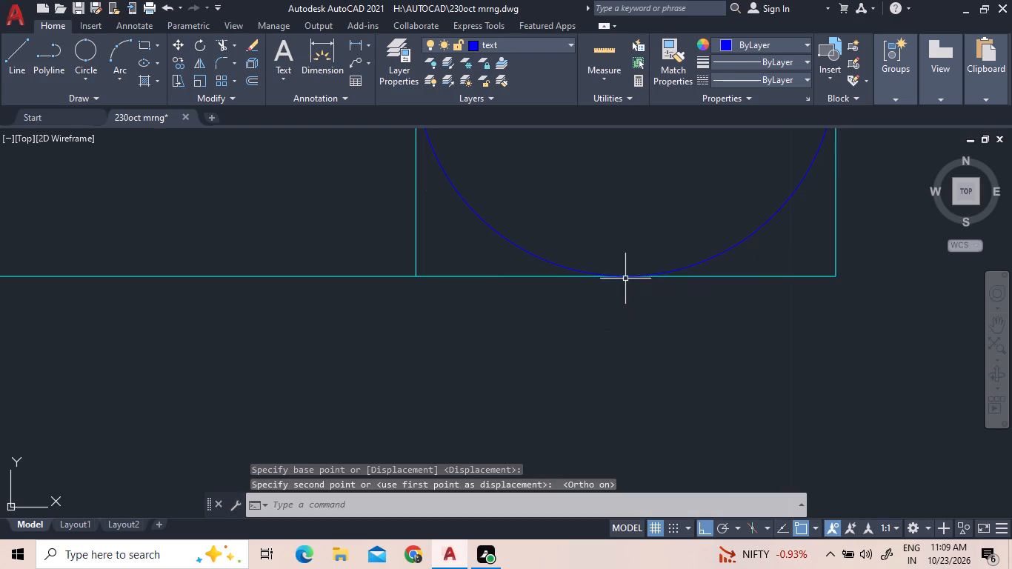
Offset the inner line of the VARHANDA's east wall westward three times in succession at 0.2 spacing.
{"action": "scroll", "coordinate": [620, 291], "scroll_direction": "down", "scroll_amount": 5}
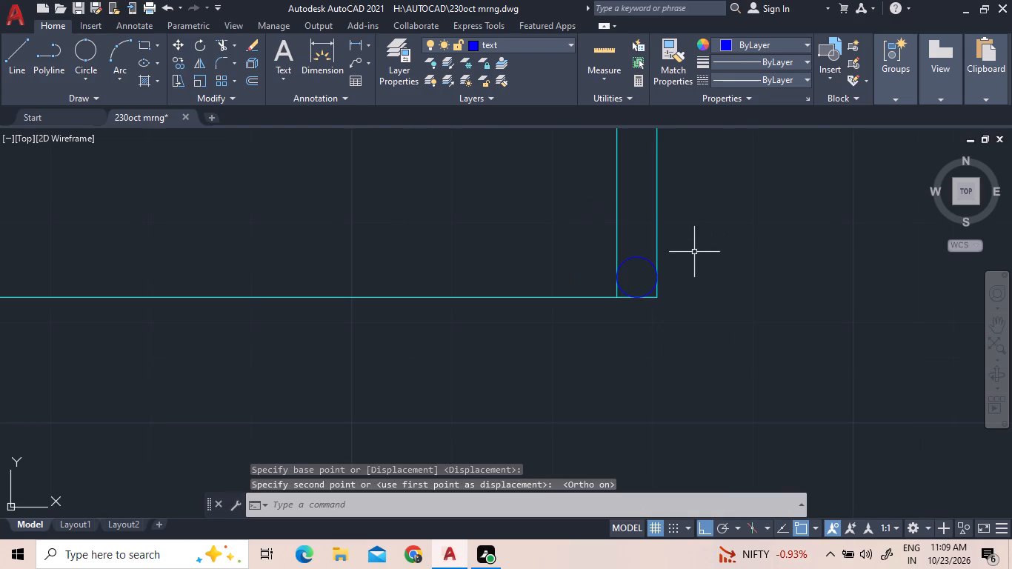
{"action": "scroll", "coordinate": [745, 311], "scroll_direction": "down", "scroll_amount": 2}
{"action": "middle_click_drag", "start_coordinate": [754, 305], "coordinate": [722, 373]}
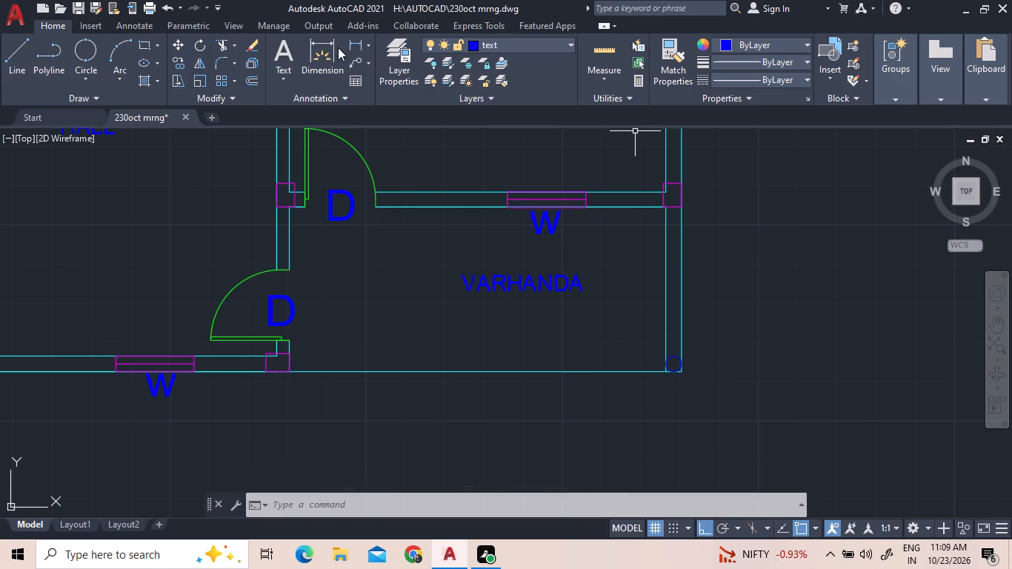
{"action": "left_click_drag", "start_coordinate": [257, 70], "coordinate": [261, 62]}
{"action": "left_click", "coordinate": [253, 73]}
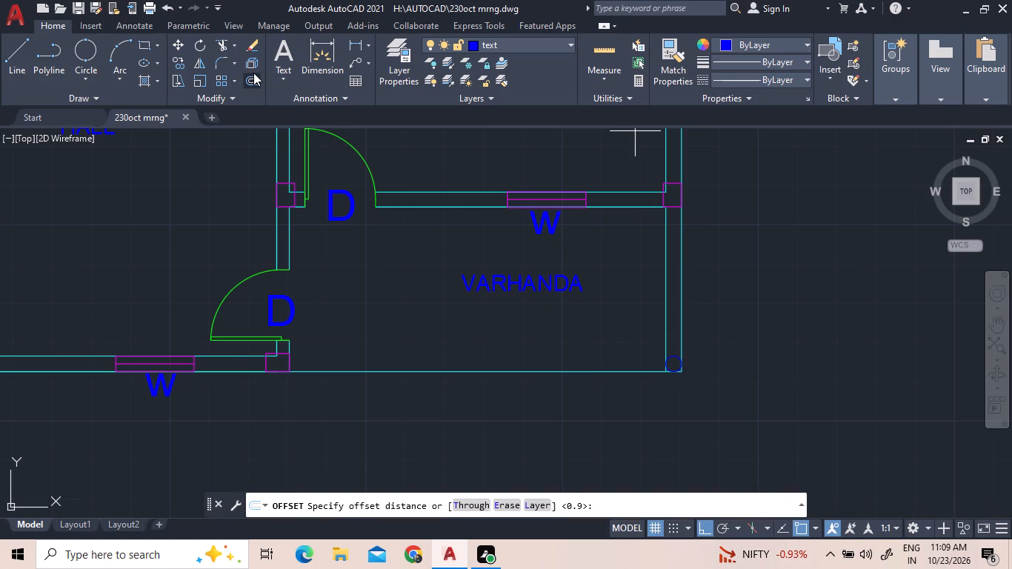
{"action": "type", "text": "0."}
{"action": "key", "text": "2"}
{"action": "key", "text": "Return"}
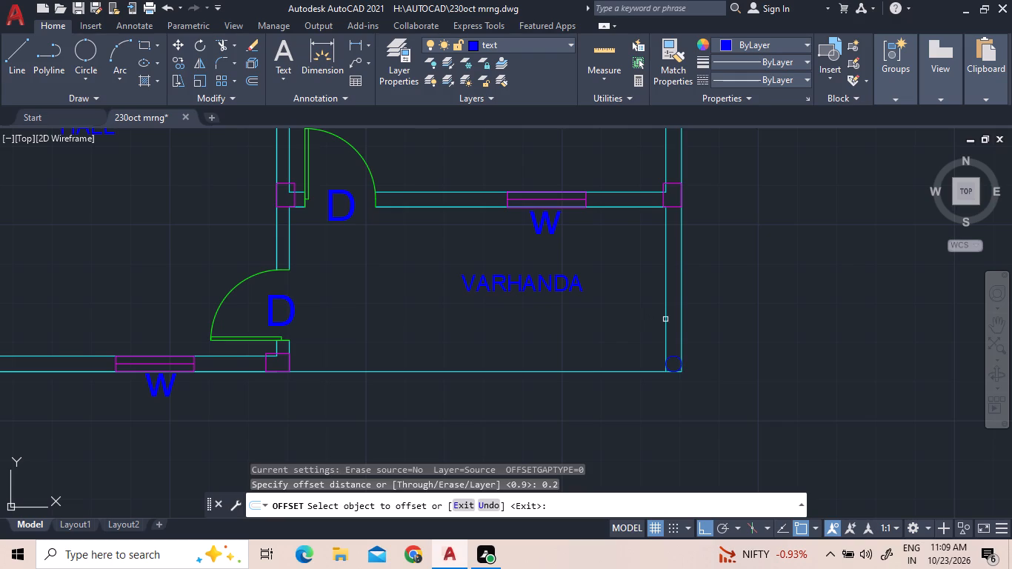
{"action": "left_click", "coordinate": [665, 319]}
{"action": "left_click", "coordinate": [646, 315]}
{"action": "left_click", "coordinate": [650, 312]}
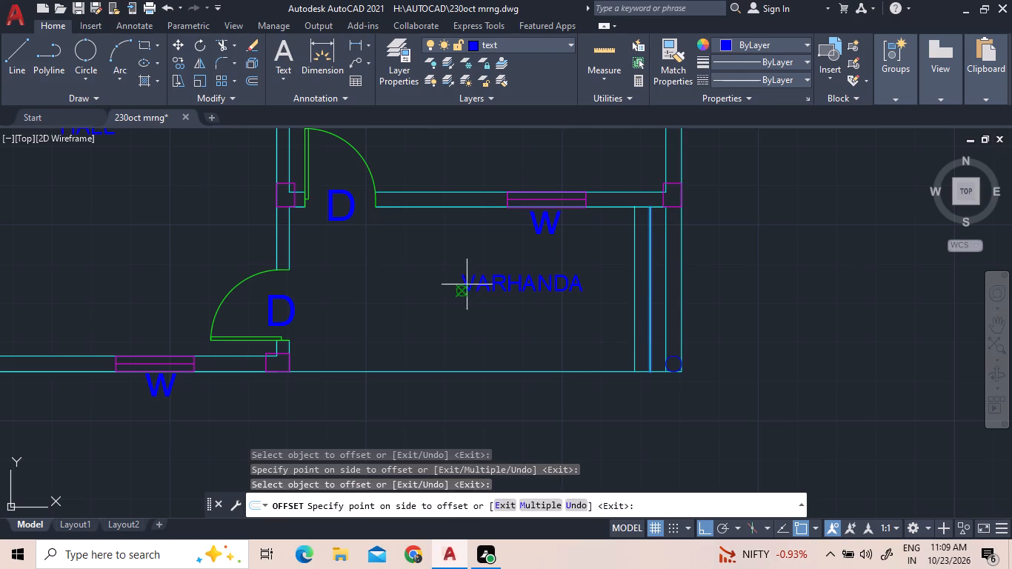
{"action": "left_click", "coordinate": [567, 293]}
{"action": "left_click", "coordinate": [636, 288]}
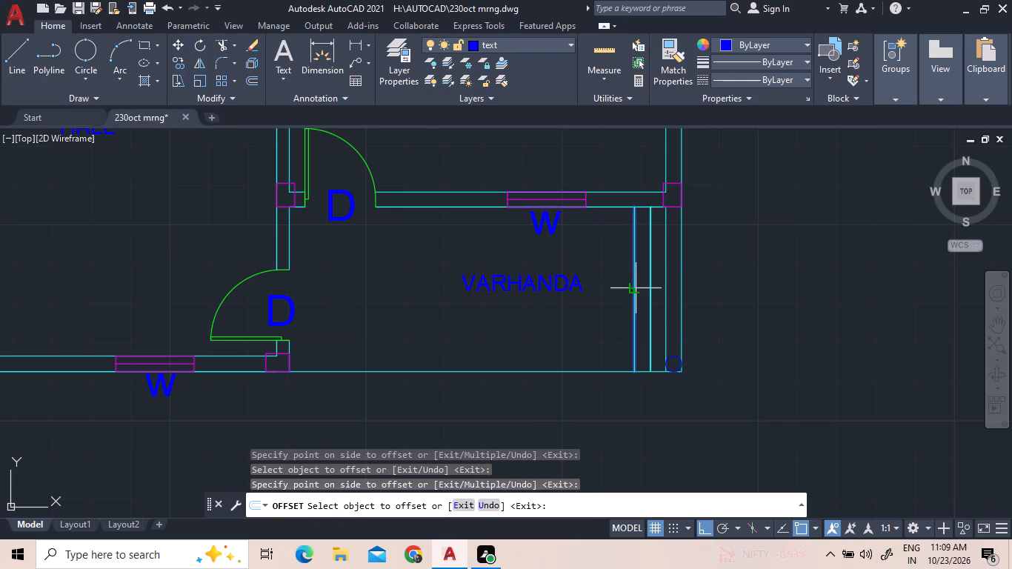
{"action": "left_click", "coordinate": [613, 285]}
{"action": "right_click", "coordinate": [613, 285]}
{"action": "left_click", "coordinate": [633, 299]}
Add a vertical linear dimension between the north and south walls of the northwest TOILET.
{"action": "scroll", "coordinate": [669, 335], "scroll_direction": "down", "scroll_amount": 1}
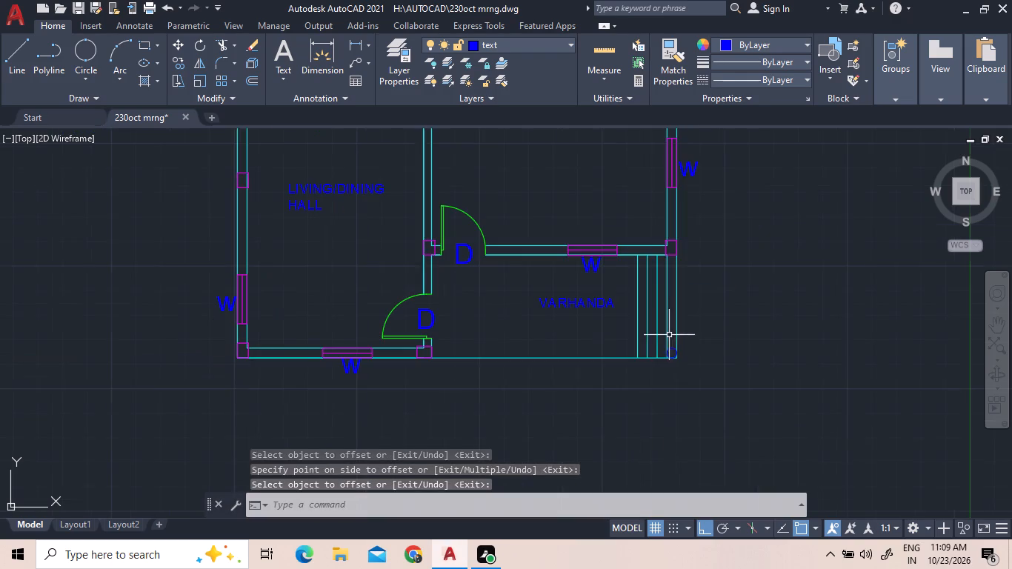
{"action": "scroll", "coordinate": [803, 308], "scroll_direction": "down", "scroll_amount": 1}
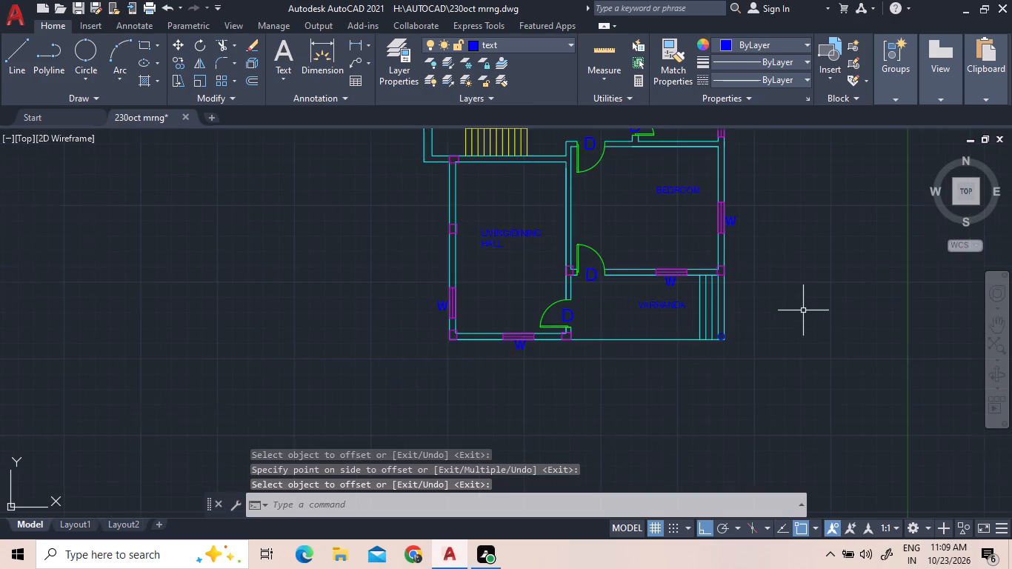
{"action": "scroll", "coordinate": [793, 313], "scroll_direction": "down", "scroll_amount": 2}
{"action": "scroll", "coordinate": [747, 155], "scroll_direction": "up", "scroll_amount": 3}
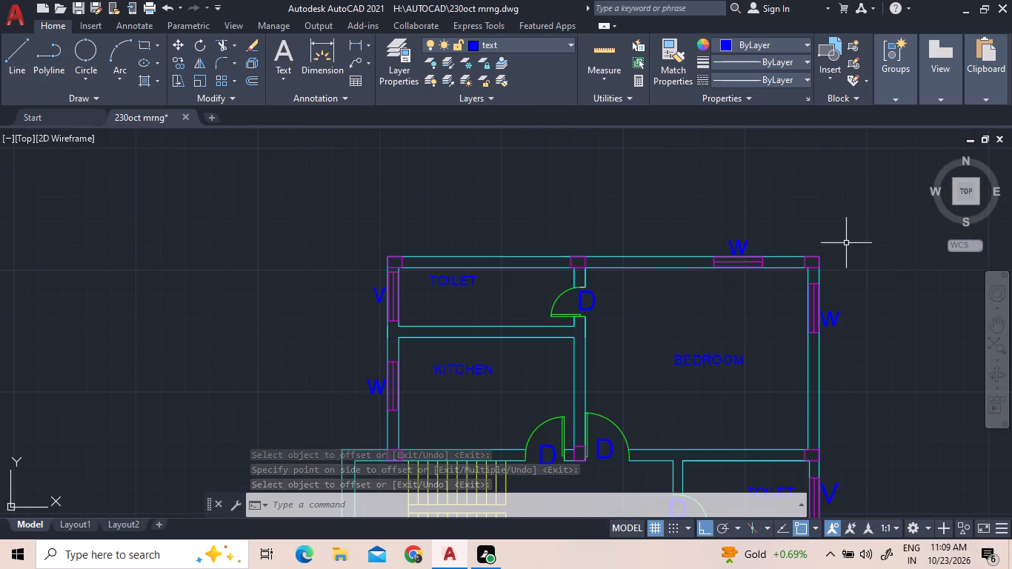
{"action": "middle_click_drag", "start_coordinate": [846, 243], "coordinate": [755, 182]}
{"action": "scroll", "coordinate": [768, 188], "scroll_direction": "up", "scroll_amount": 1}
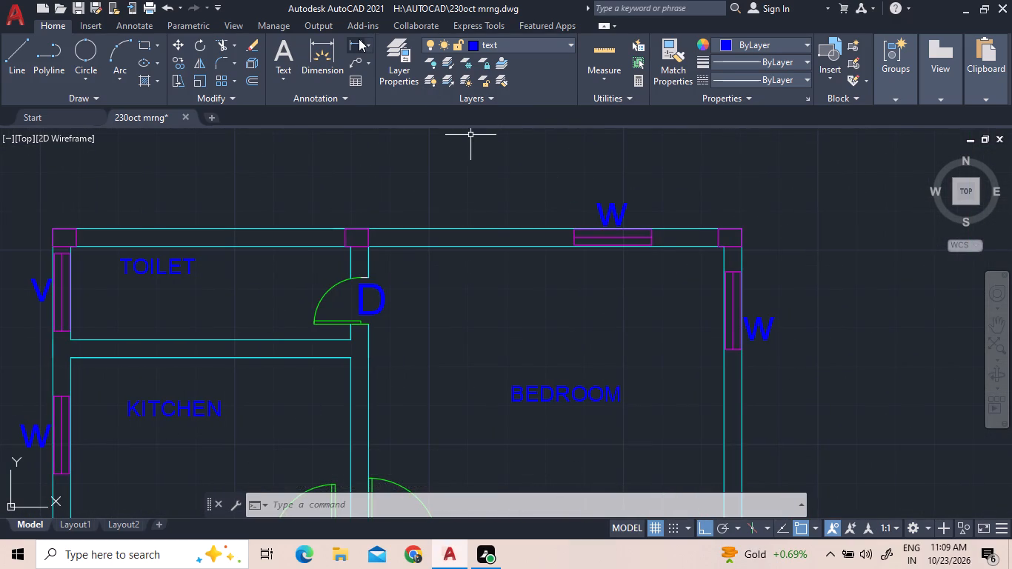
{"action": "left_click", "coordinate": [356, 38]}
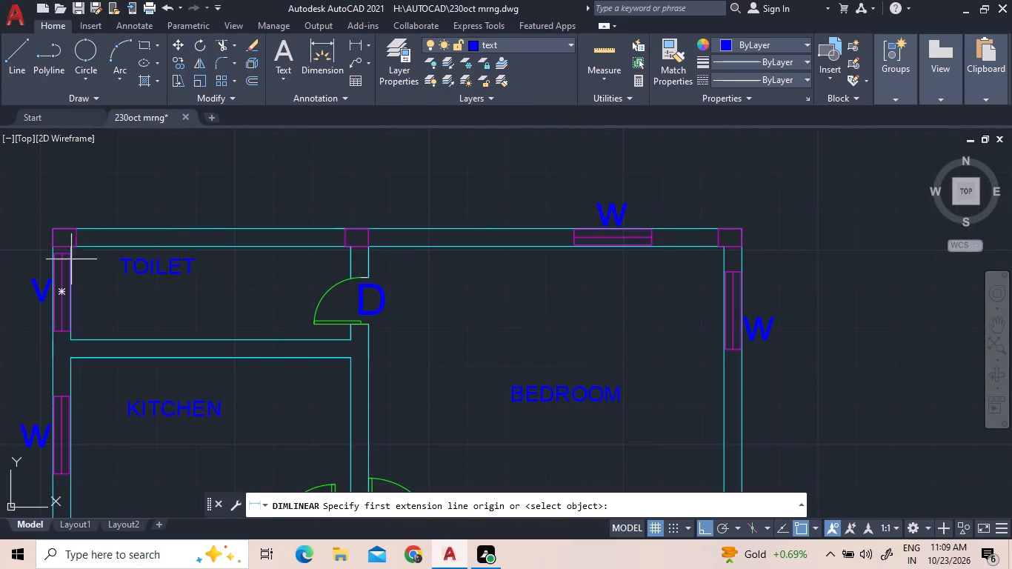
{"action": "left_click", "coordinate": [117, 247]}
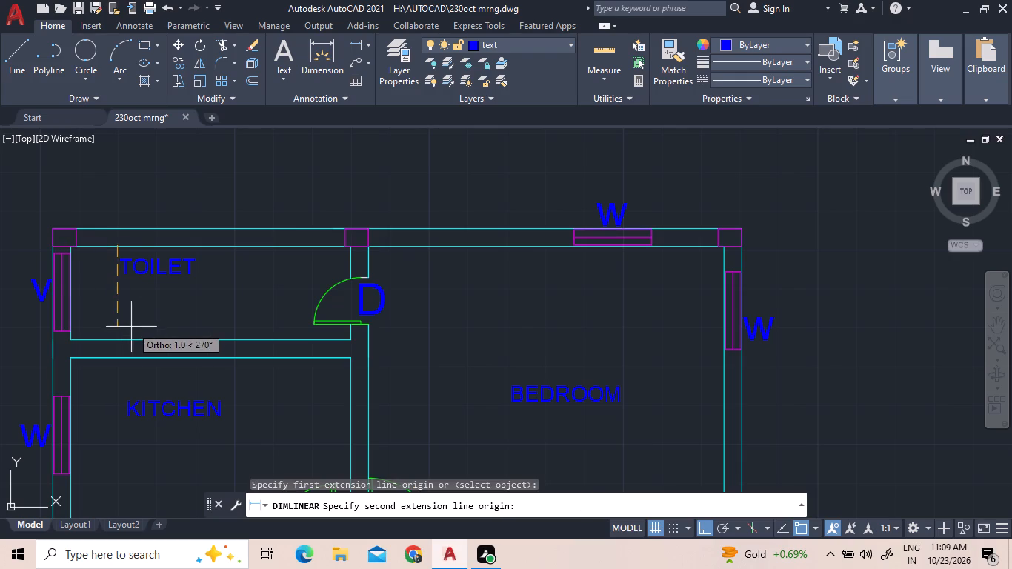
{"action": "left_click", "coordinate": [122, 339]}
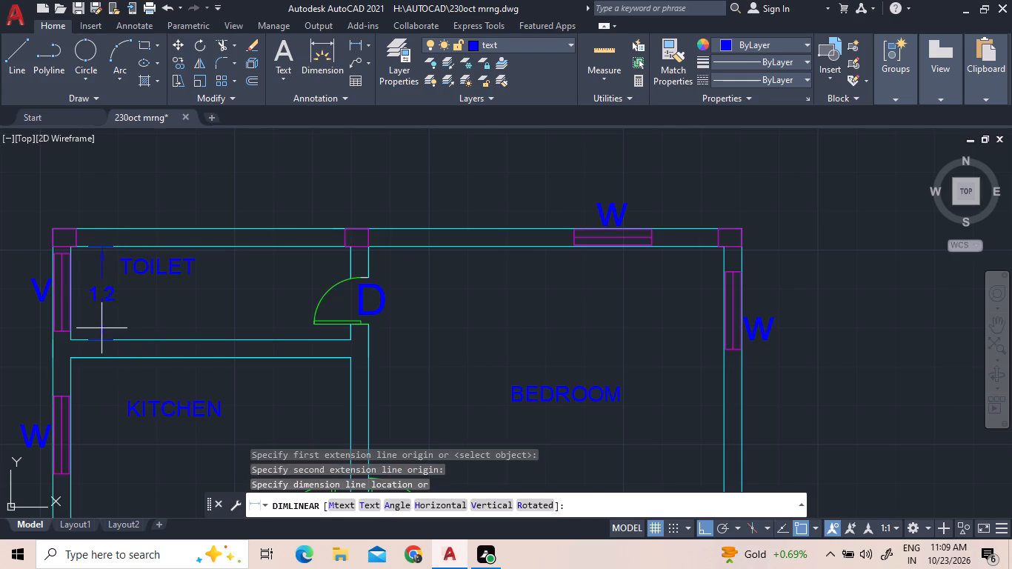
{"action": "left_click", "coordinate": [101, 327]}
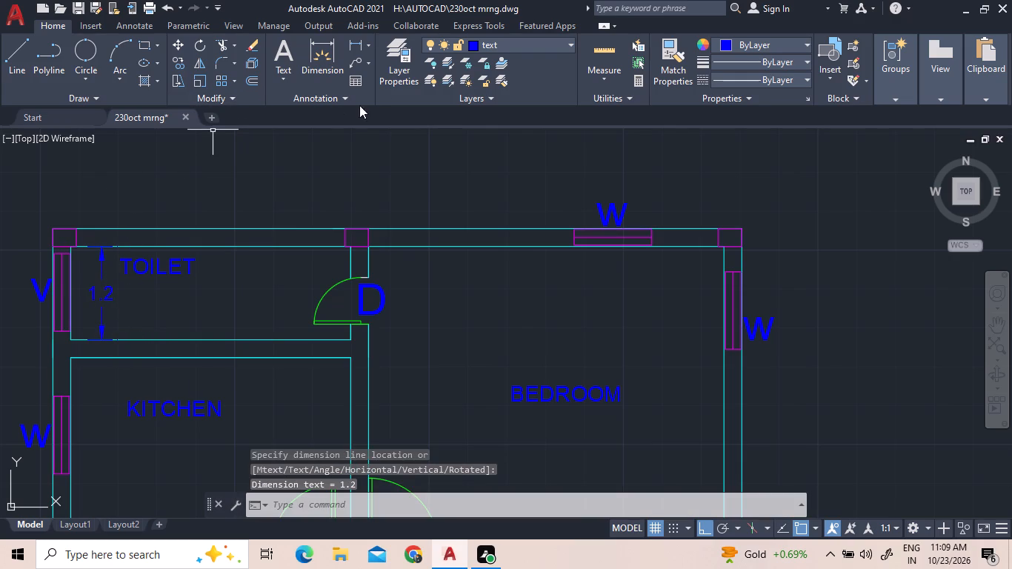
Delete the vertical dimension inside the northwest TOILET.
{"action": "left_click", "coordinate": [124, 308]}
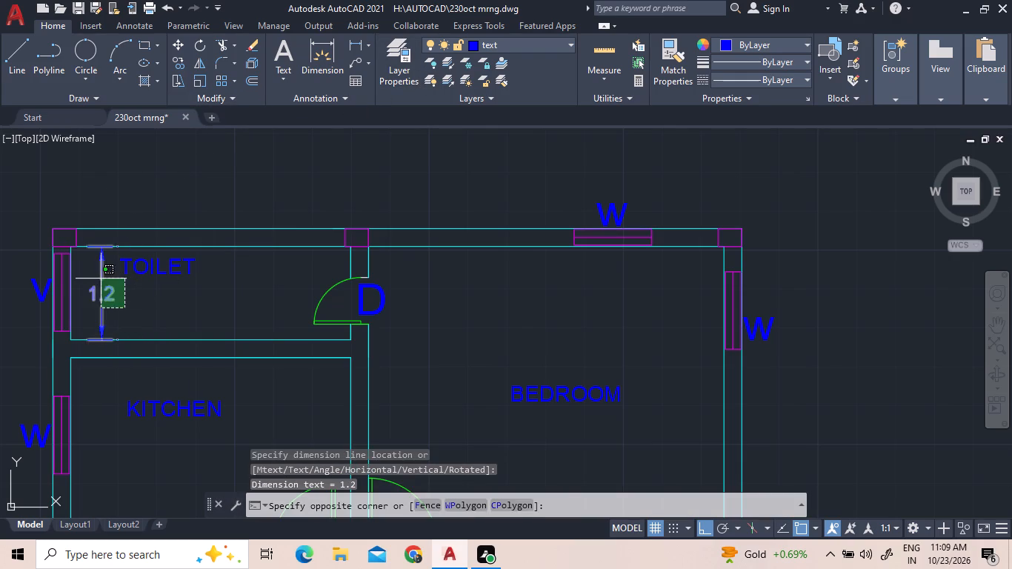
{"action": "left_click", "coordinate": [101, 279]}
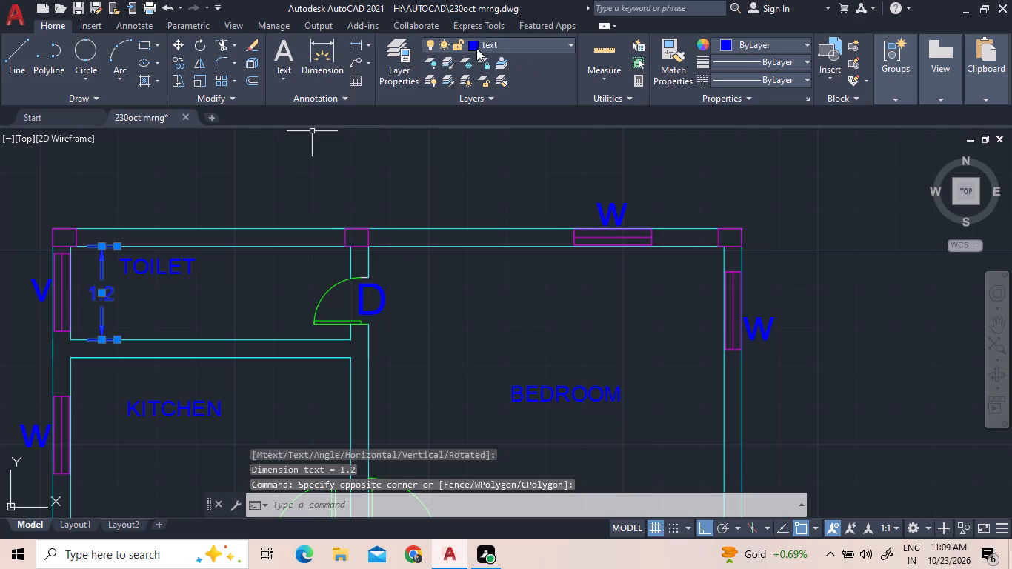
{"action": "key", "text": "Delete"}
Make the dimension layer current.
{"action": "left_click", "coordinate": [519, 50]}
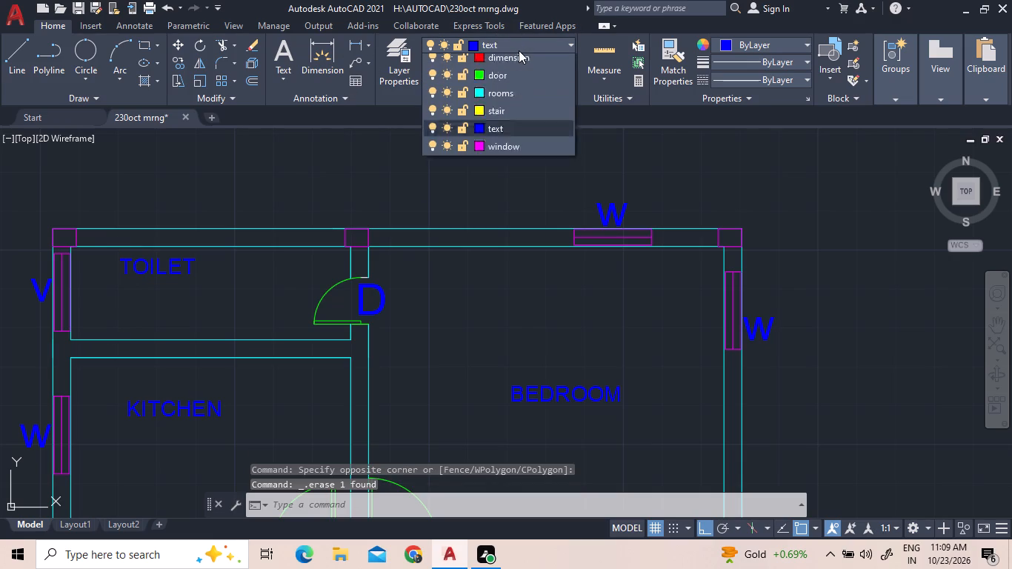
{"action": "left_click", "coordinate": [507, 104]}
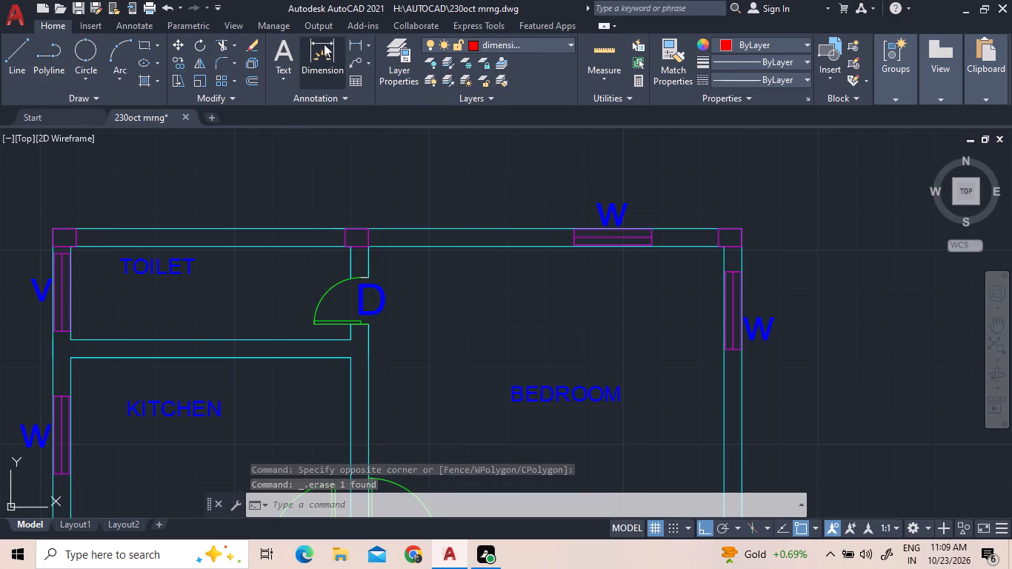
Add a vertical and a horizontal linear dimension between the inner wall faces of the northwest TOILET.
{"action": "left_click", "coordinate": [362, 39]}
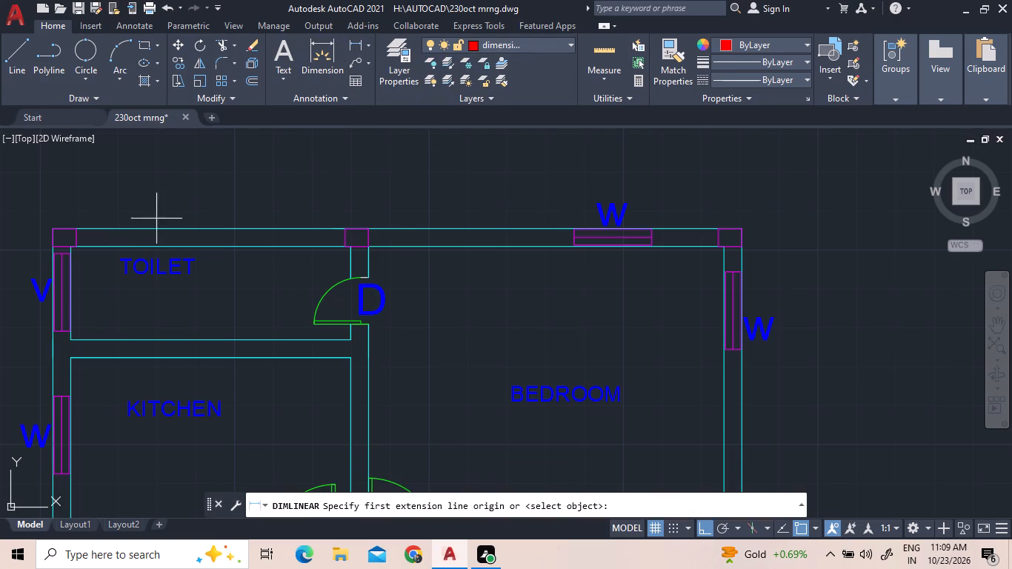
{"action": "left_click", "coordinate": [115, 247]}
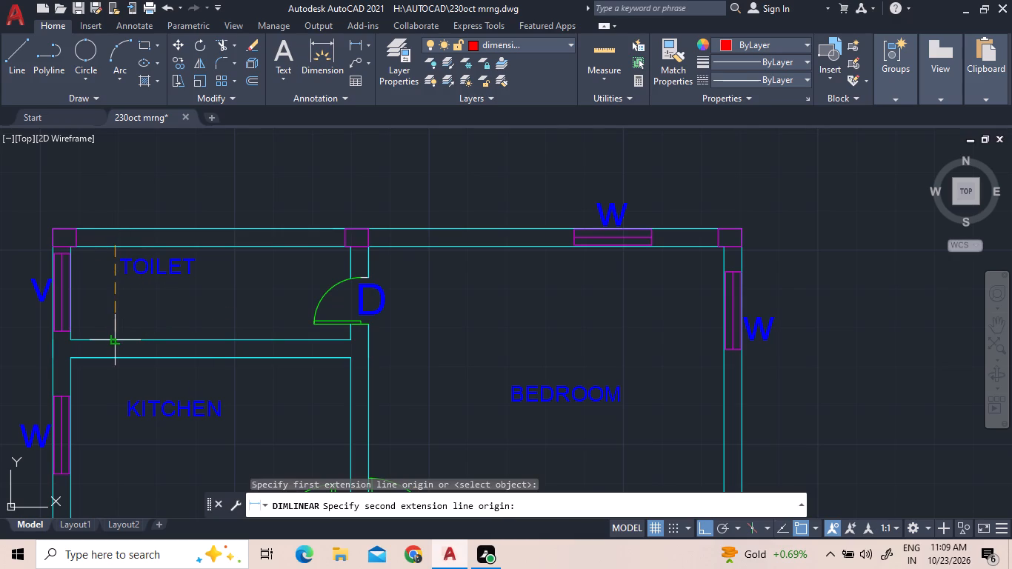
{"action": "left_click", "coordinate": [115, 340]}
{"action": "left_click", "coordinate": [104, 340]}
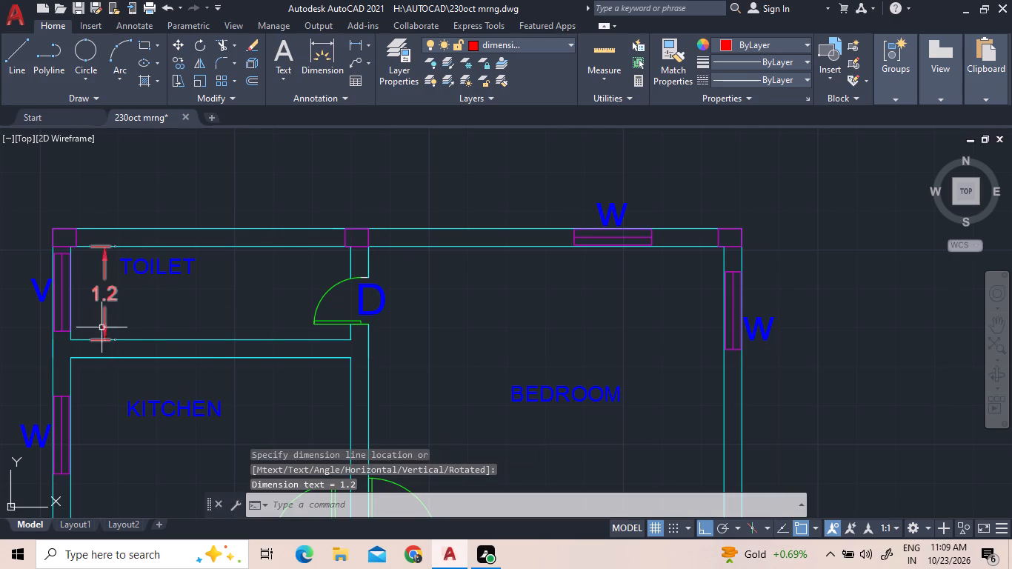
{"action": "left_click", "coordinate": [353, 43]}
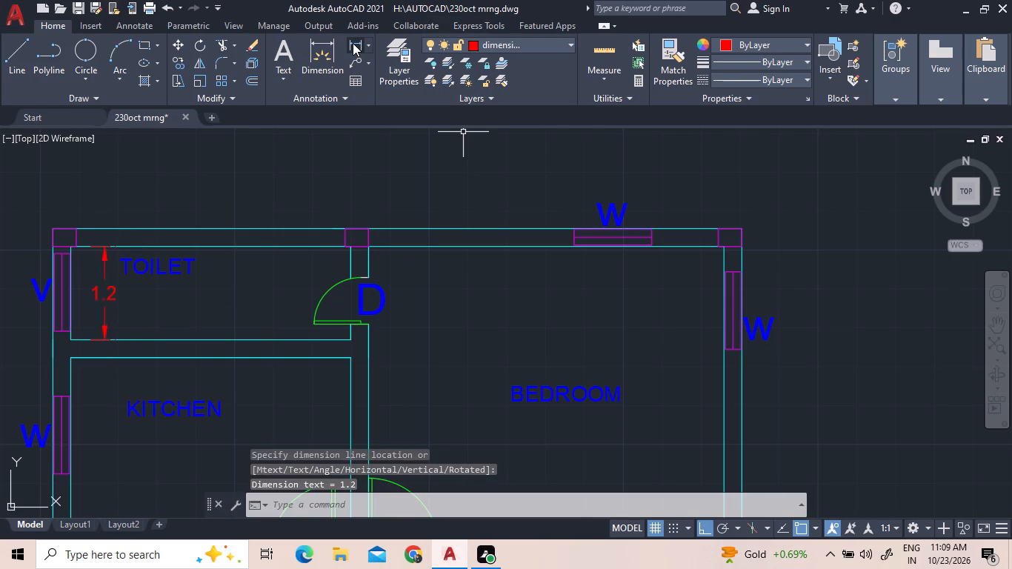
{"action": "left_click", "coordinate": [70, 282]}
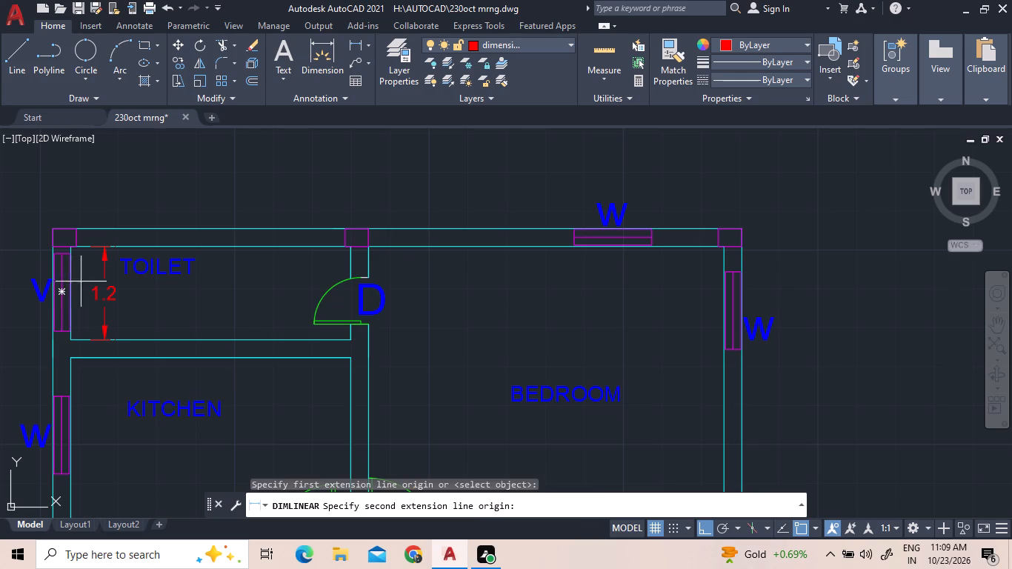
{"action": "left_click", "coordinate": [350, 273]}
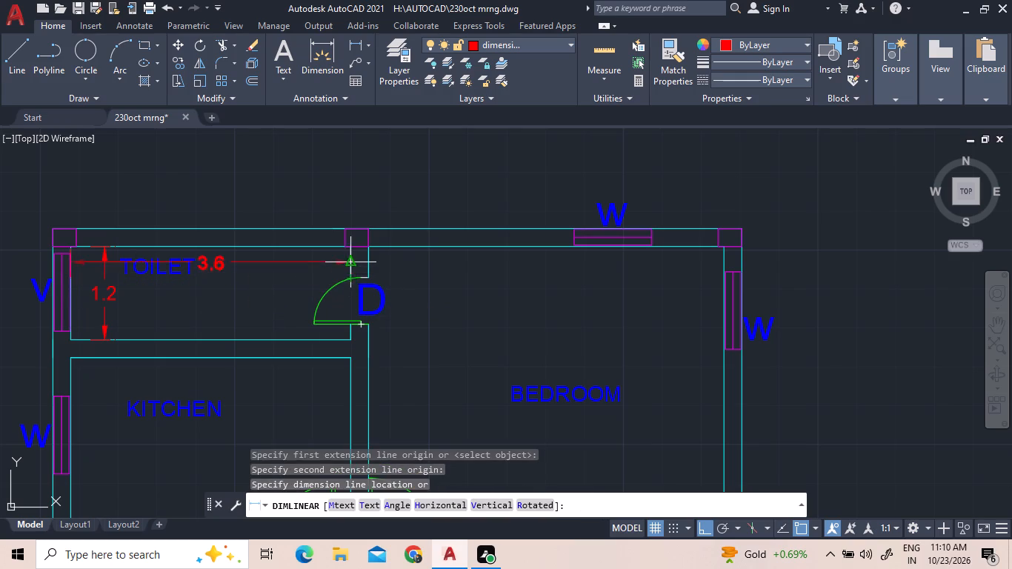
{"action": "left_click", "coordinate": [344, 285]}
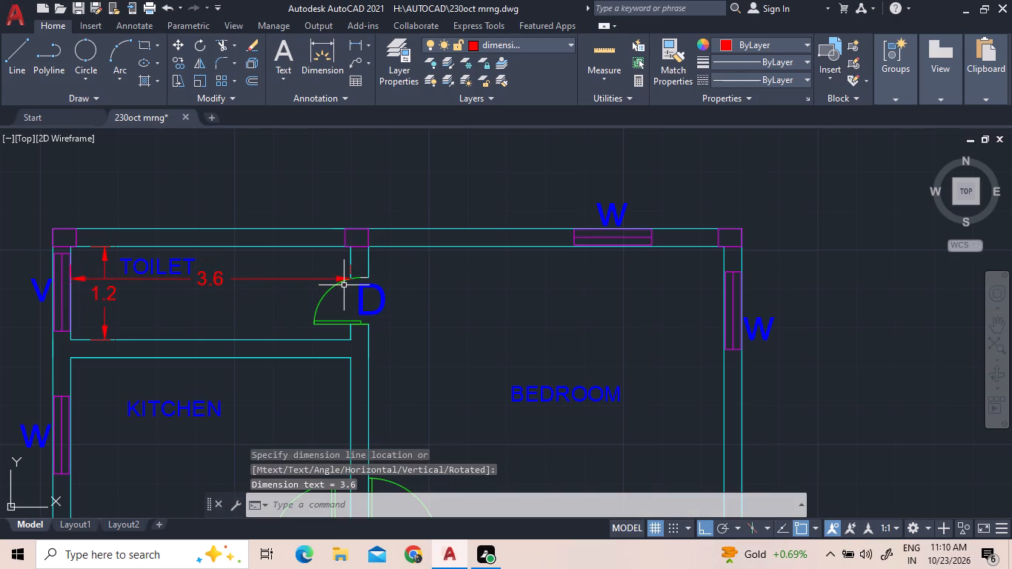
Add a horizontal and a vertical linear dimension between the inner wall faces of the north BEDROOM.
{"action": "left_click", "coordinate": [356, 41]}
{"action": "left_click", "coordinate": [369, 264]}
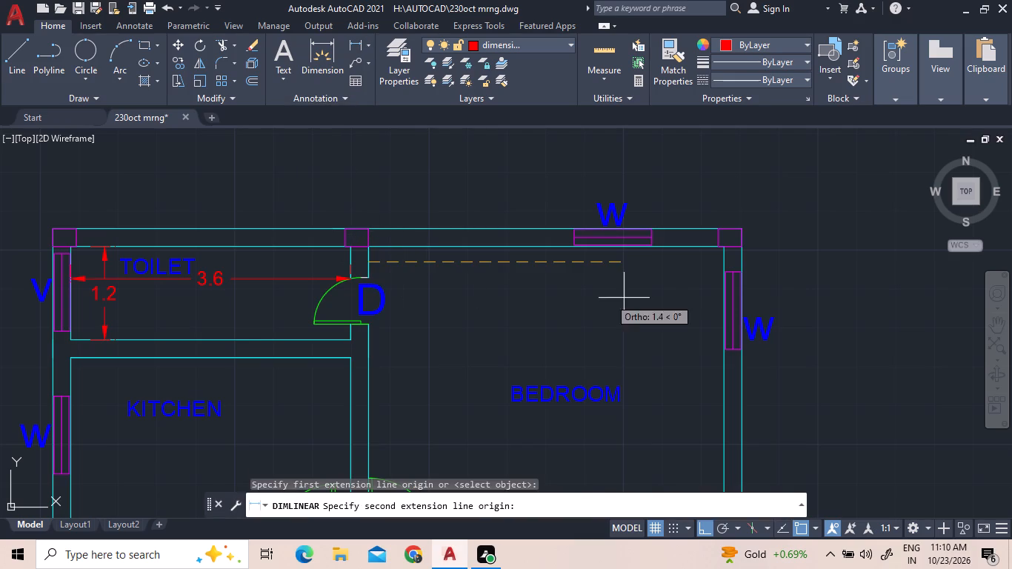
{"action": "left_click", "coordinate": [728, 262]}
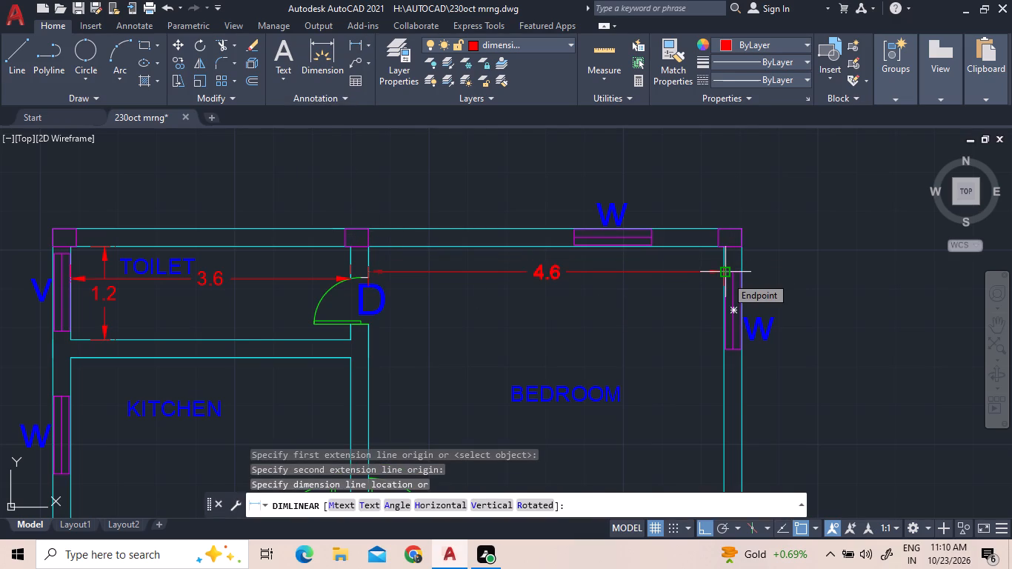
{"action": "scroll", "coordinate": [726, 276], "scroll_direction": "up", "scroll_amount": 2}
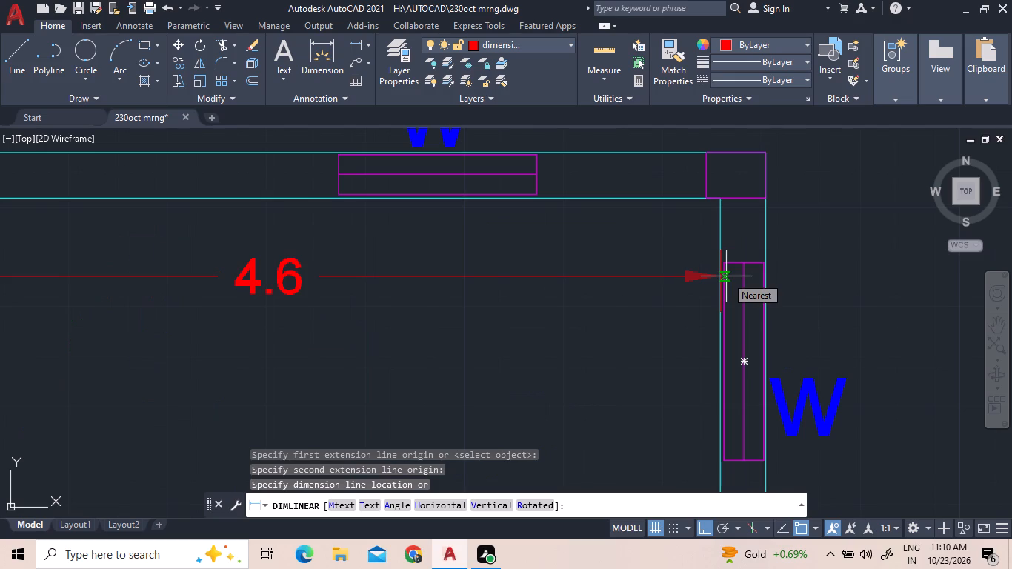
{"action": "scroll", "coordinate": [728, 261], "scroll_direction": "down", "scroll_amount": 2}
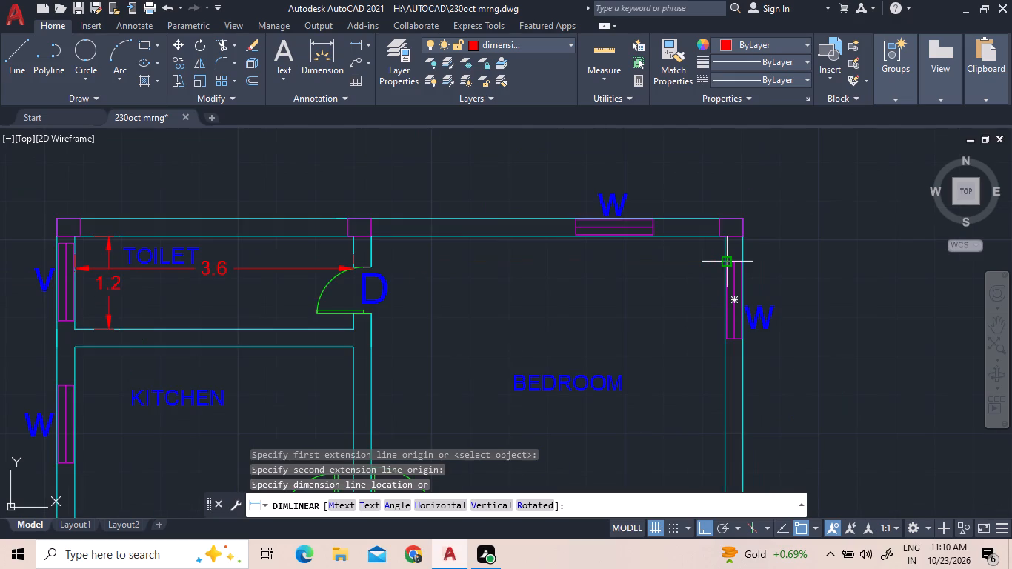
{"action": "left_click", "coordinate": [733, 250]}
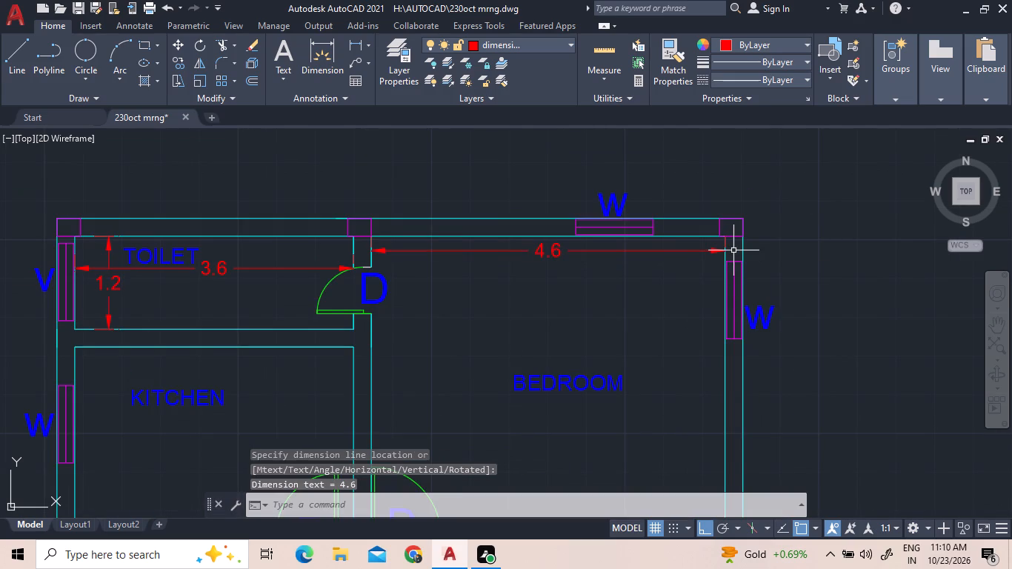
{"action": "left_click", "coordinate": [359, 42]}
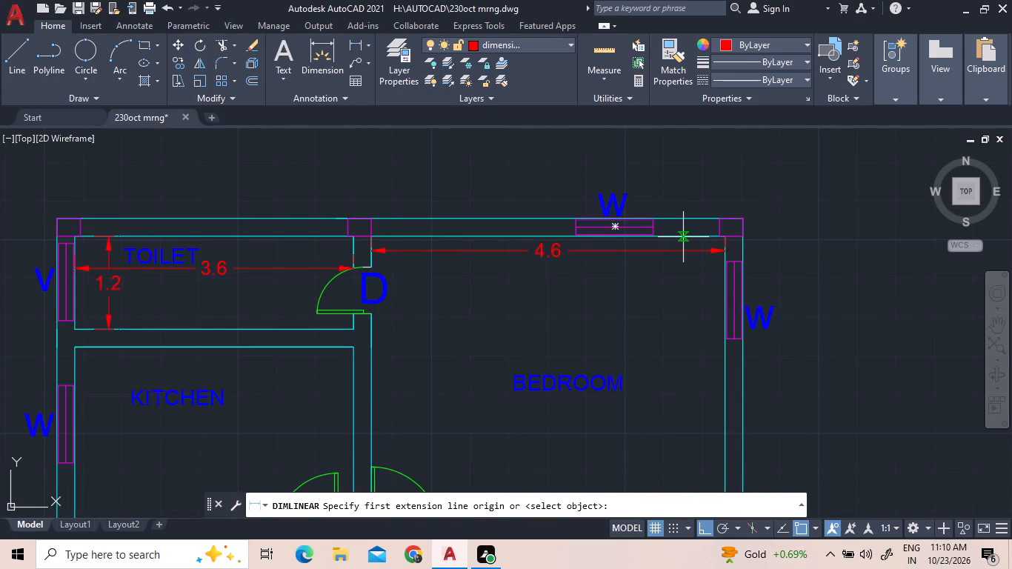
{"action": "left_click", "coordinate": [683, 237]}
{"action": "scroll", "coordinate": [668, 317], "scroll_direction": "down", "scroll_amount": 3}
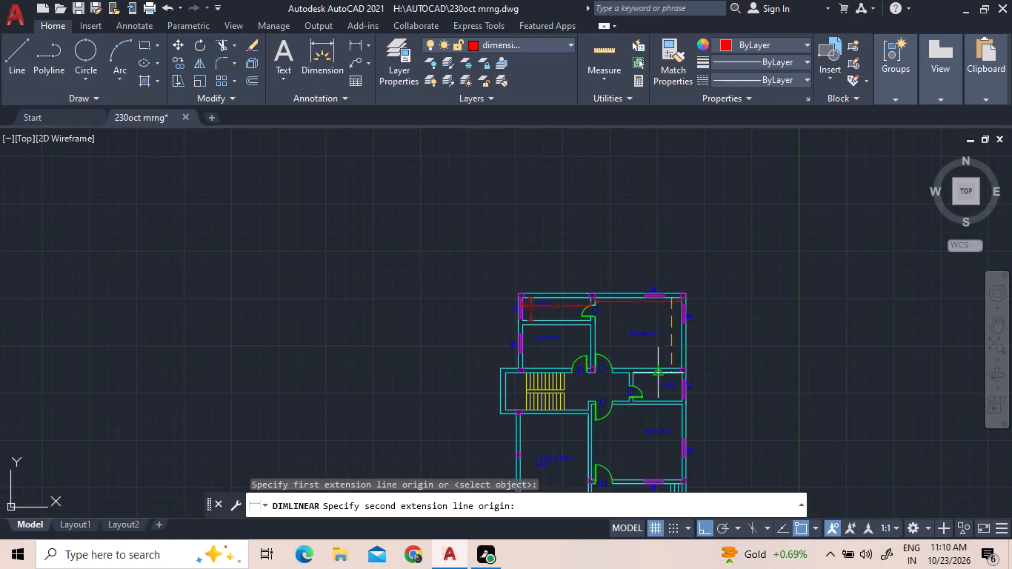
{"action": "scroll", "coordinate": [669, 377], "scroll_direction": "up", "scroll_amount": 4}
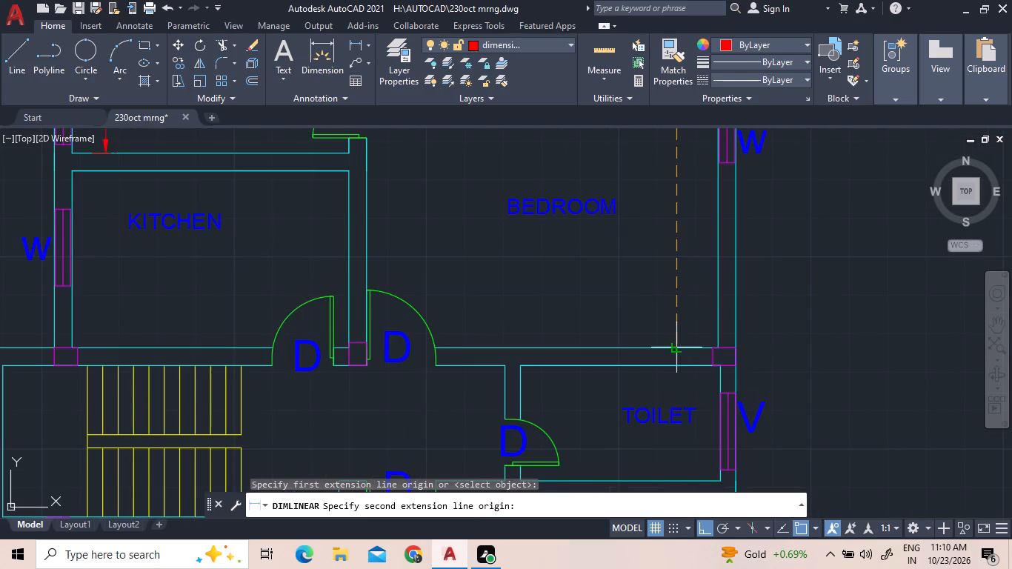
{"action": "left_click", "coordinate": [675, 345]}
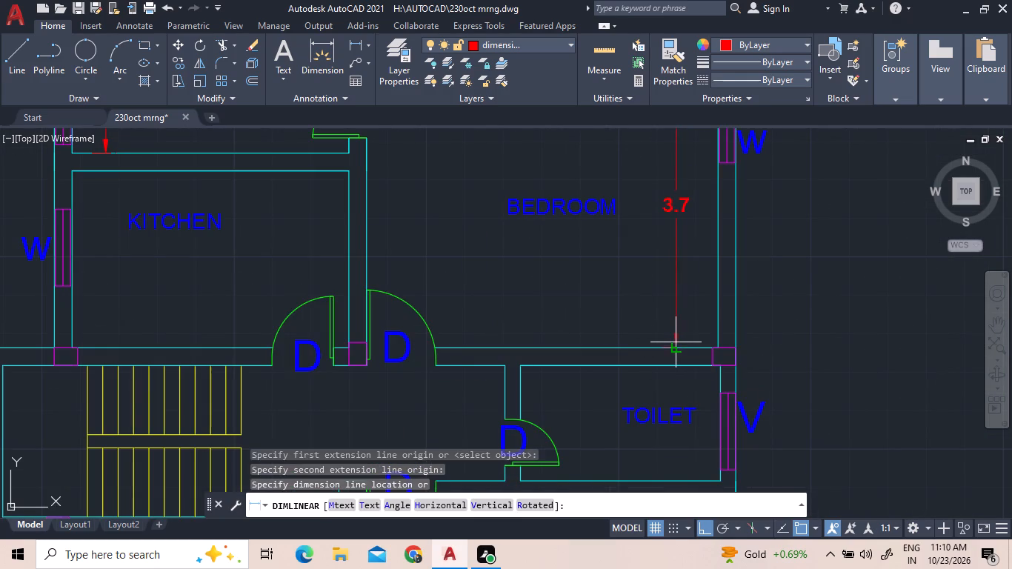
{"action": "left_click", "coordinate": [670, 342]}
Add a vertical linear dimension between the north and south walls of the east TOILET.
{"action": "scroll", "coordinate": [674, 356], "scroll_direction": "down", "scroll_amount": 1}
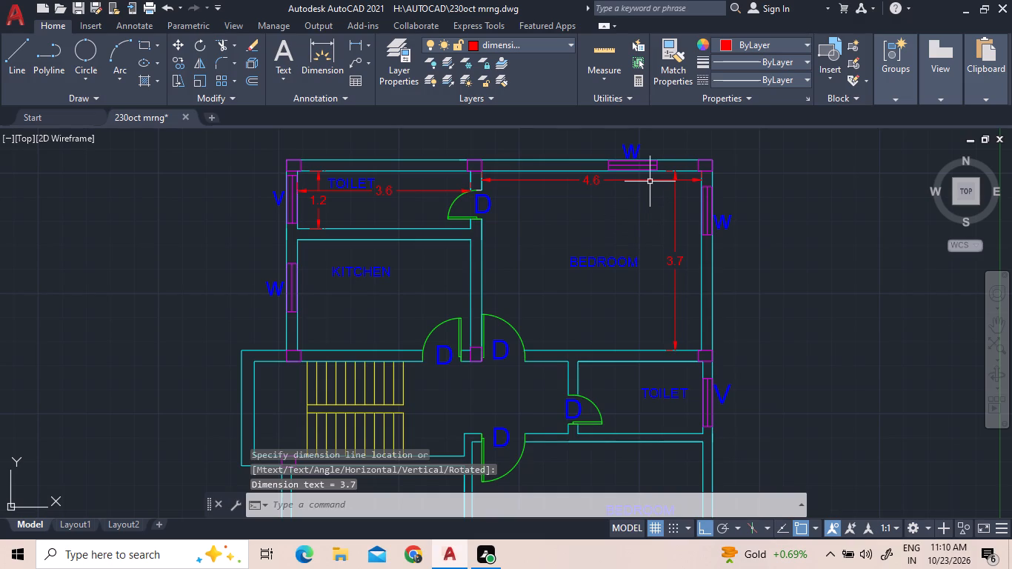
{"action": "left_click", "coordinate": [356, 43]}
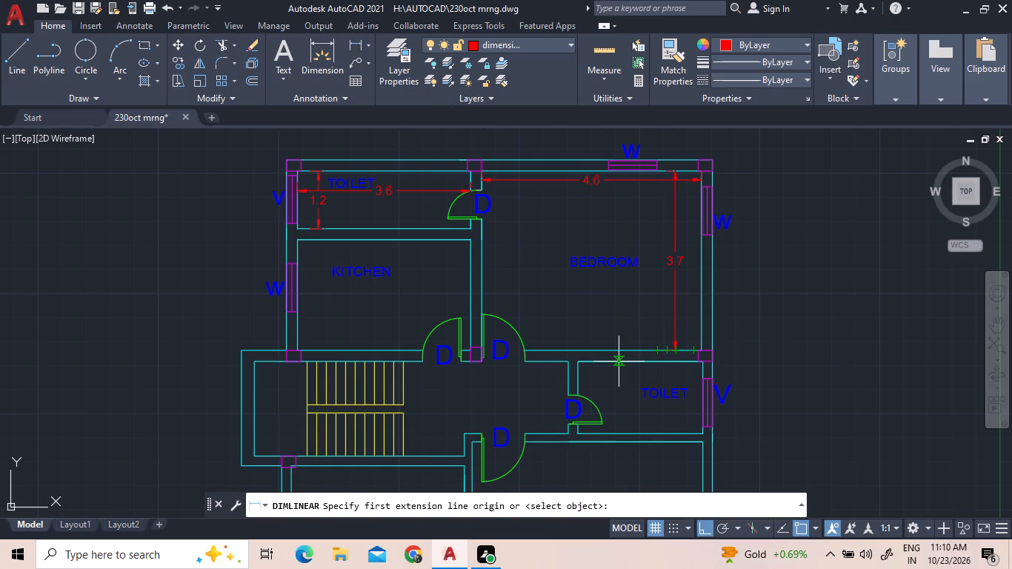
{"action": "left_click", "coordinate": [619, 362]}
{"action": "left_click", "coordinate": [623, 433]}
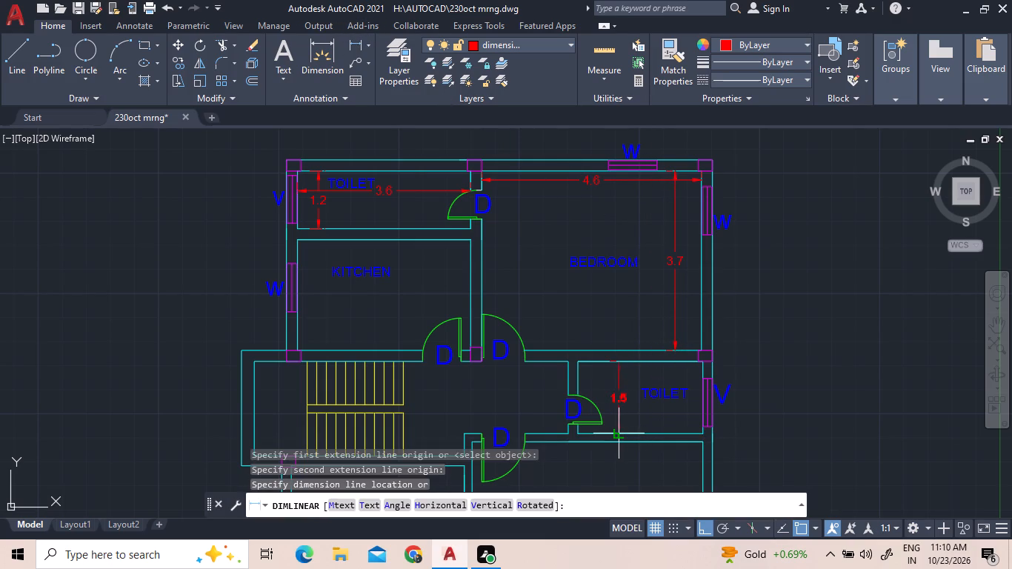
{"action": "left_click", "coordinate": [623, 433]}
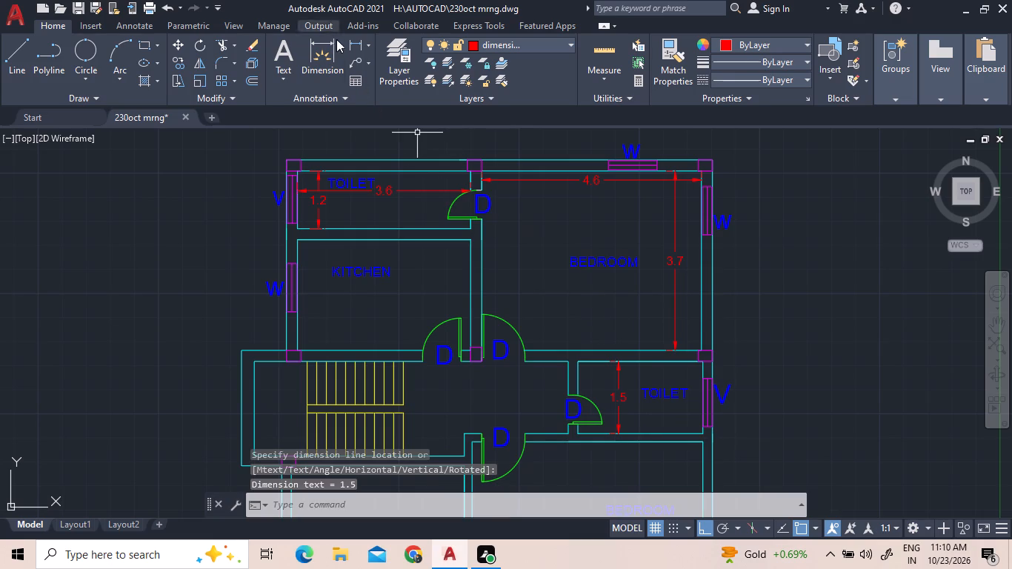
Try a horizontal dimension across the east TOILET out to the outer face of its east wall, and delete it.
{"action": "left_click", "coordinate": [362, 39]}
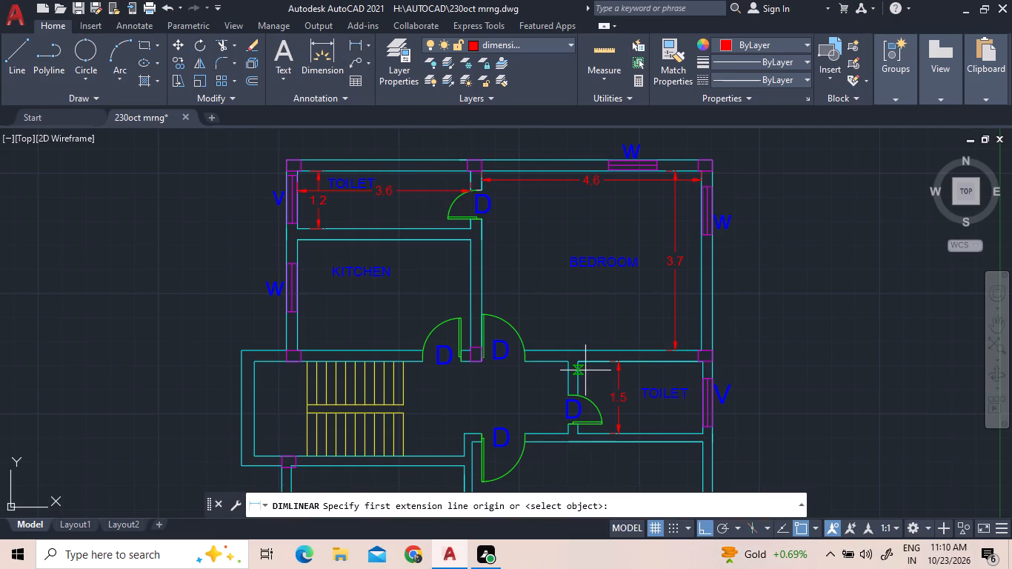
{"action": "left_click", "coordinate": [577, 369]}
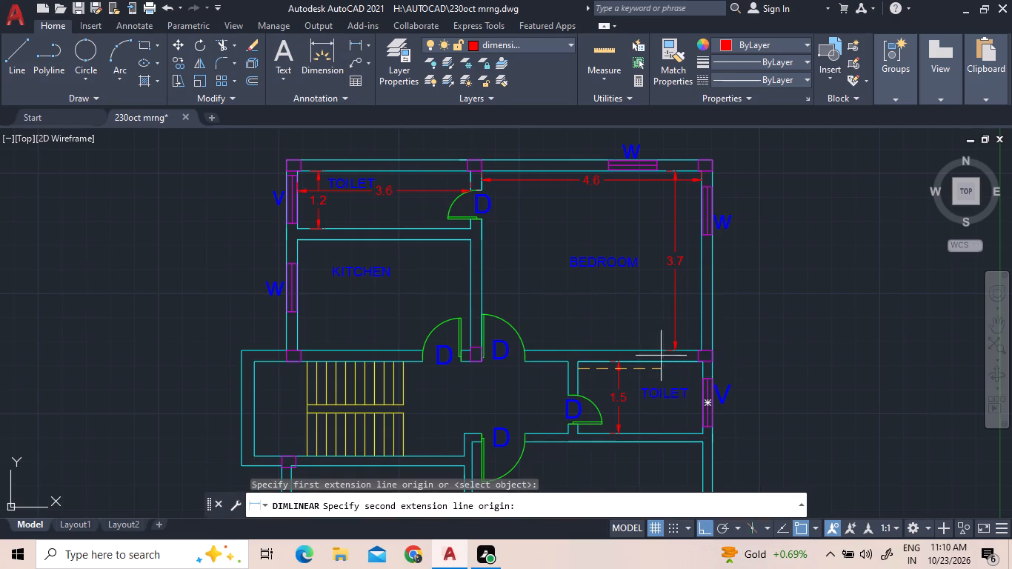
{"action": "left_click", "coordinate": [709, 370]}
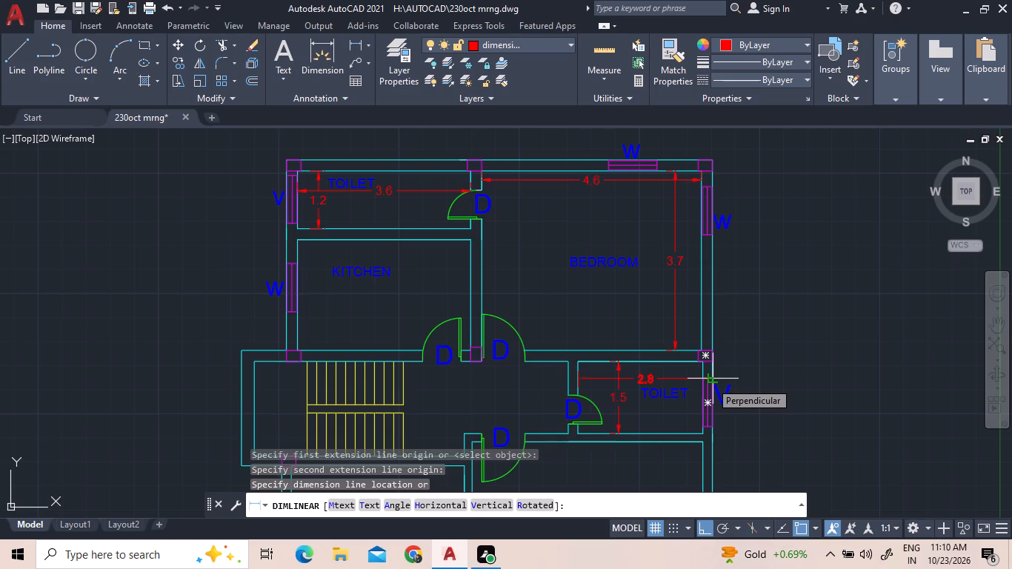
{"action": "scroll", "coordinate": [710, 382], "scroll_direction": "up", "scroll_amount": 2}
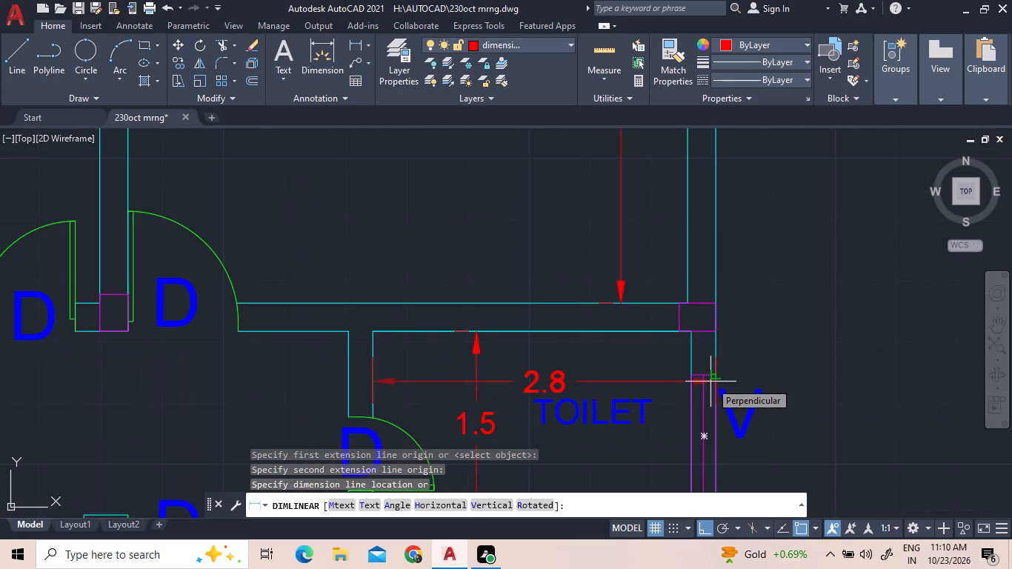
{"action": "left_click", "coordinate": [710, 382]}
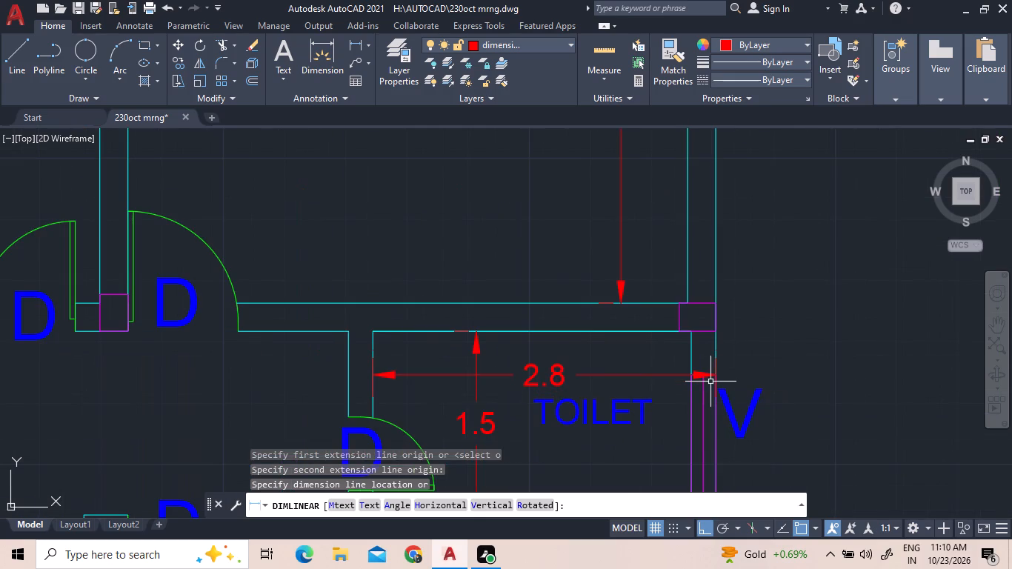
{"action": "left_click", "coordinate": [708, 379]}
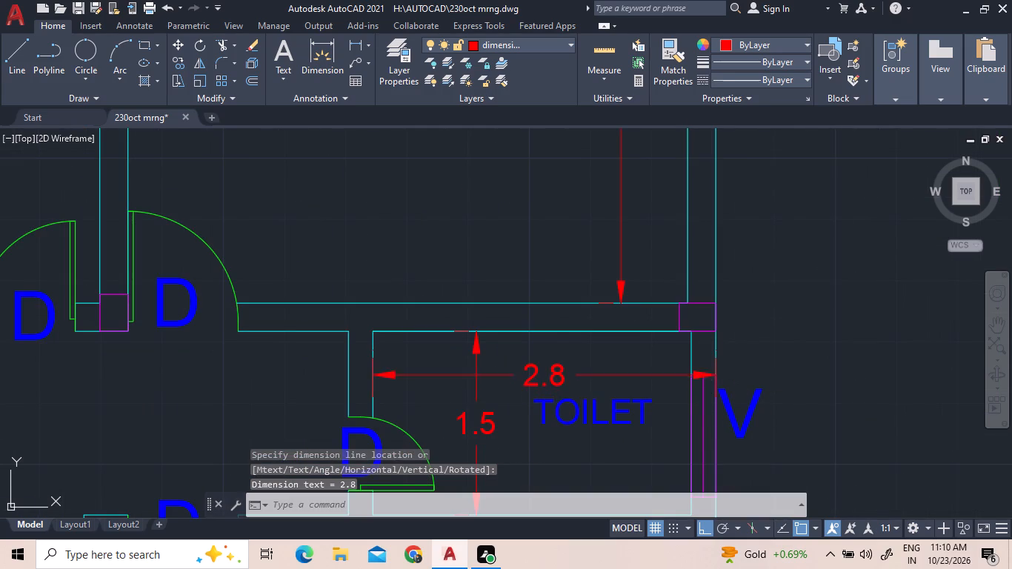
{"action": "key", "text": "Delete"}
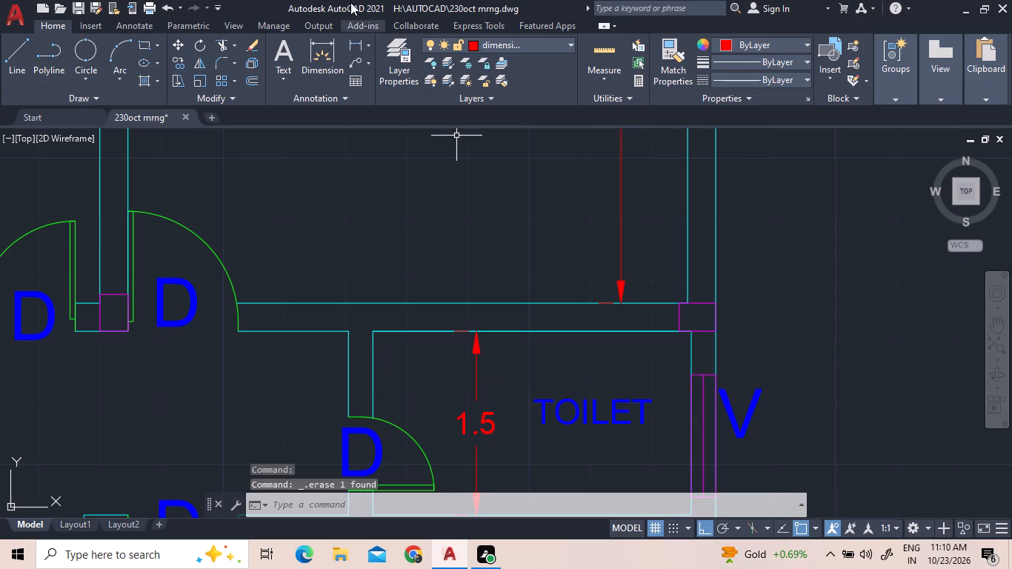
Add a horizontal linear dimension between the inner faces of the east TOILET's east and west walls.
{"action": "left_click", "coordinate": [353, 41]}
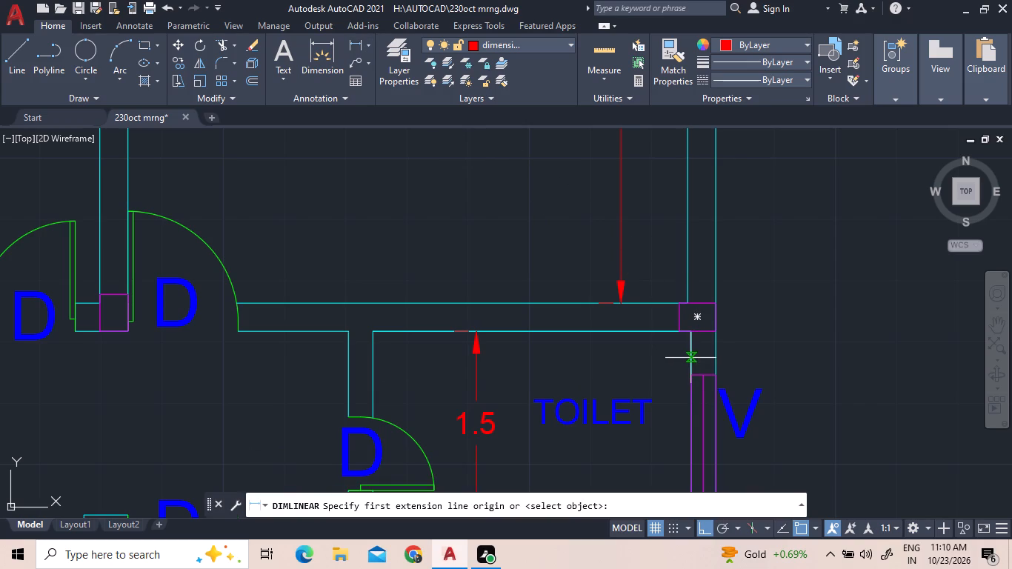
{"action": "left_click", "coordinate": [690, 358]}
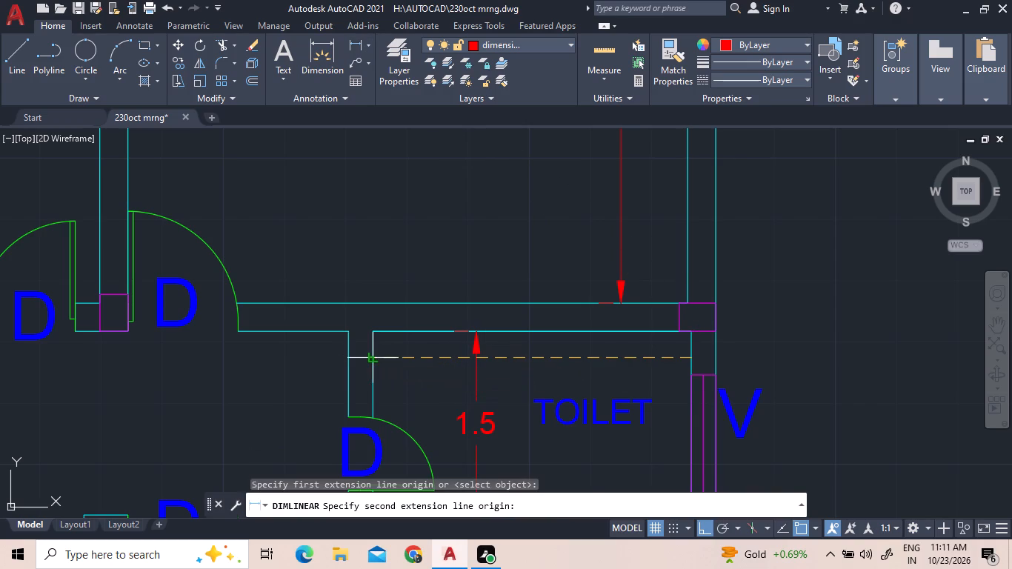
{"action": "left_click", "coordinate": [368, 356]}
{"action": "left_click", "coordinate": [369, 356]}
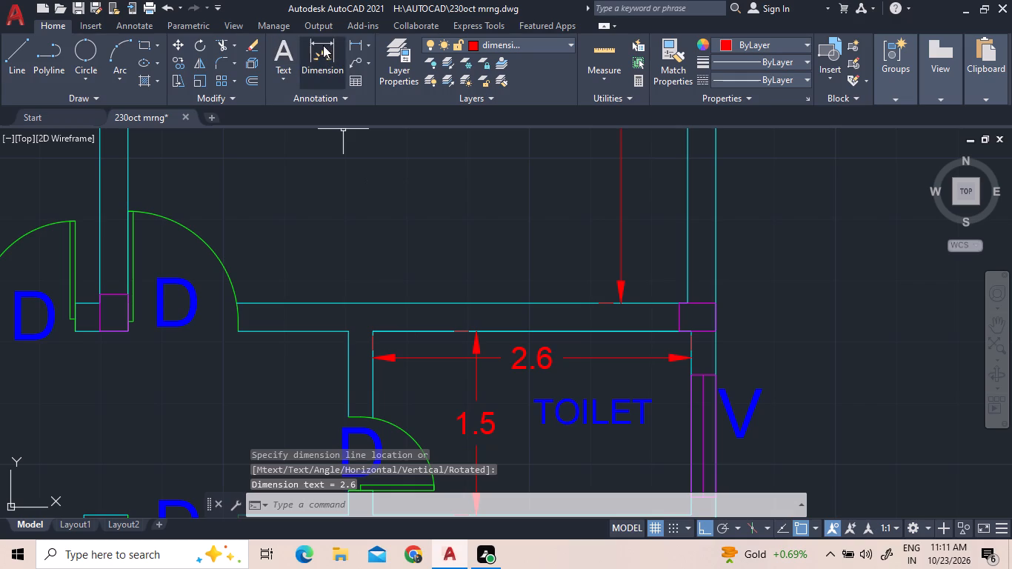
Add a horizontal linear dimension across the south BEDROOM, from its west wall's hall-side face to its east wall's inner face.
{"action": "left_click", "coordinate": [349, 46]}
{"action": "scroll", "coordinate": [439, 101], "scroll_direction": "down", "scroll_amount": 2}
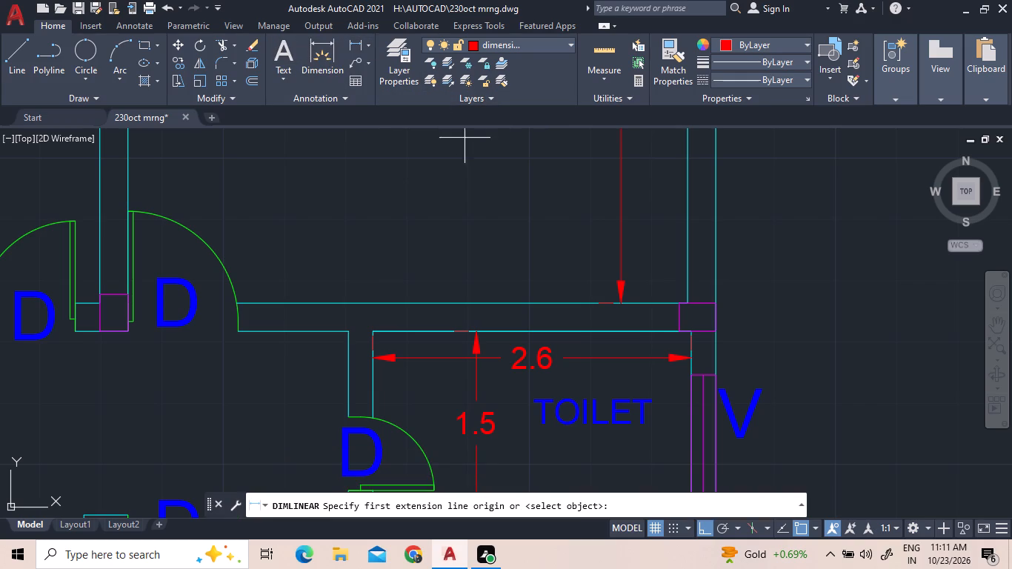
{"action": "scroll", "coordinate": [467, 142], "scroll_direction": "down", "scroll_amount": 3}
{"action": "left_click", "coordinate": [375, 301]}
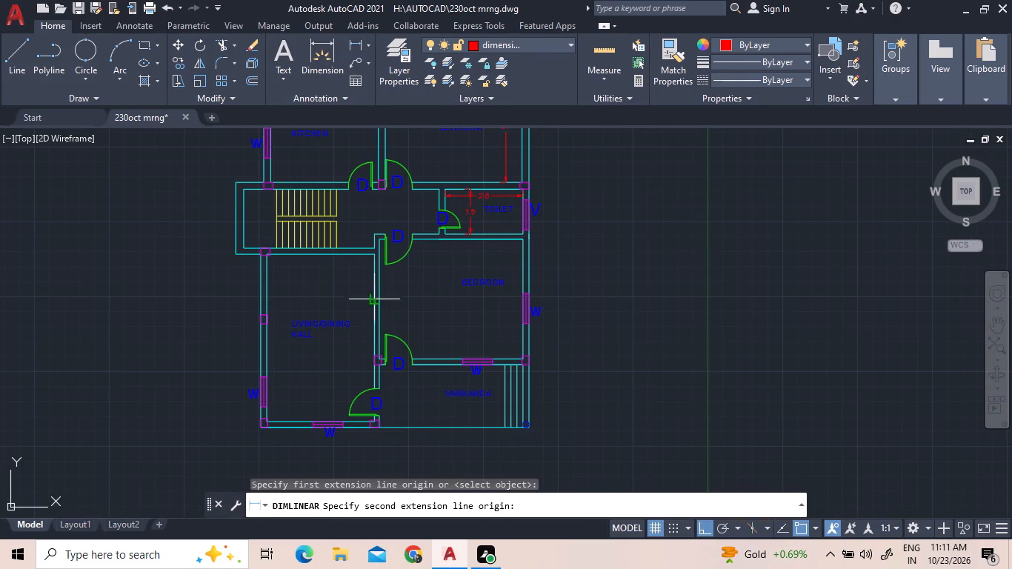
{"action": "scroll", "coordinate": [526, 304], "scroll_direction": "up", "scroll_amount": 4}
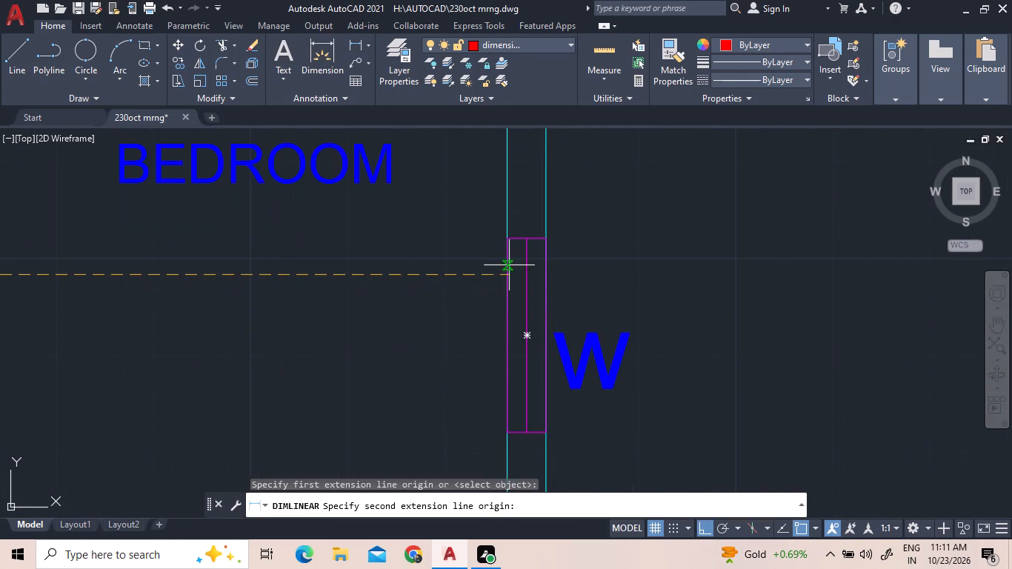
{"action": "left_click", "coordinate": [504, 279]}
{"action": "left_click", "coordinate": [512, 271]}
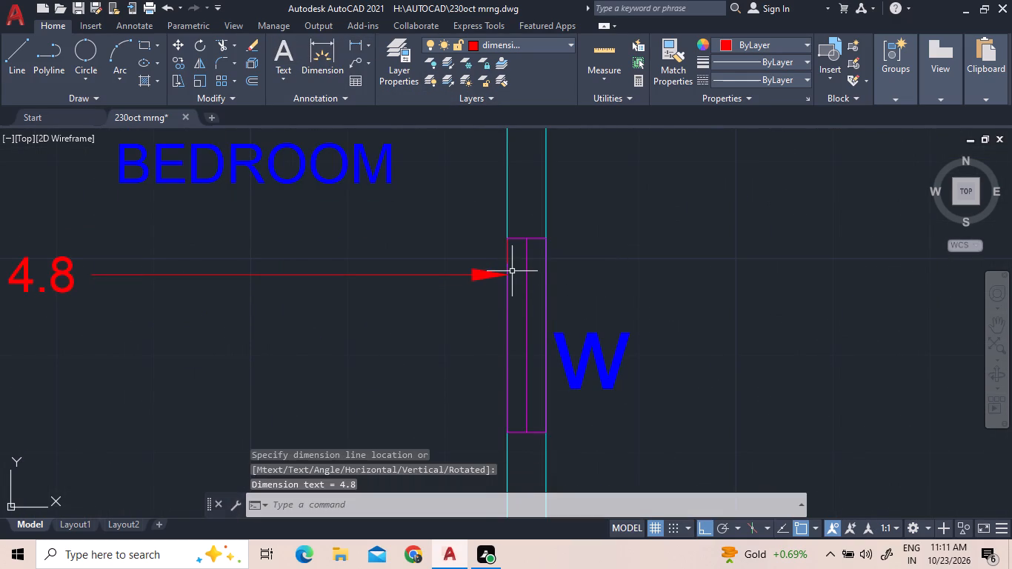
Add a vertical linear dimension between the inner faces of the south BEDROOM's north and south walls.
{"action": "scroll", "coordinate": [510, 319], "scroll_direction": "down", "scroll_amount": 4}
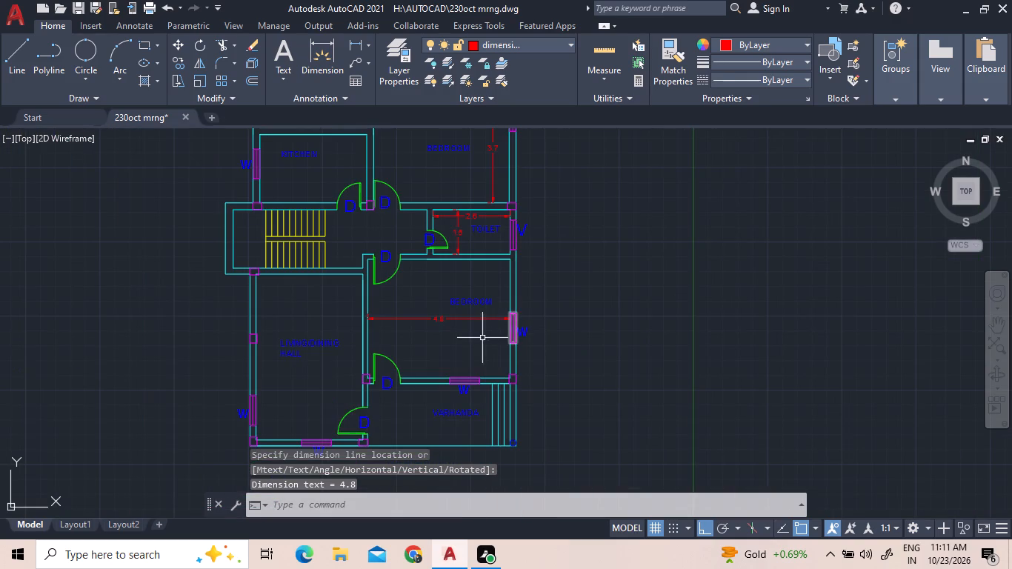
{"action": "left_click", "coordinate": [351, 44]}
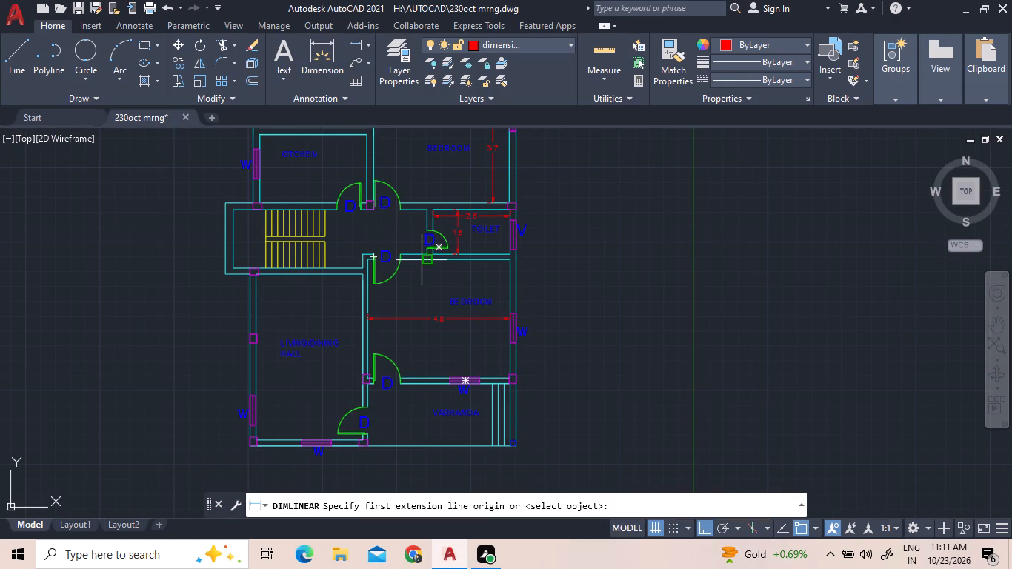
{"action": "left_click", "coordinate": [423, 260]}
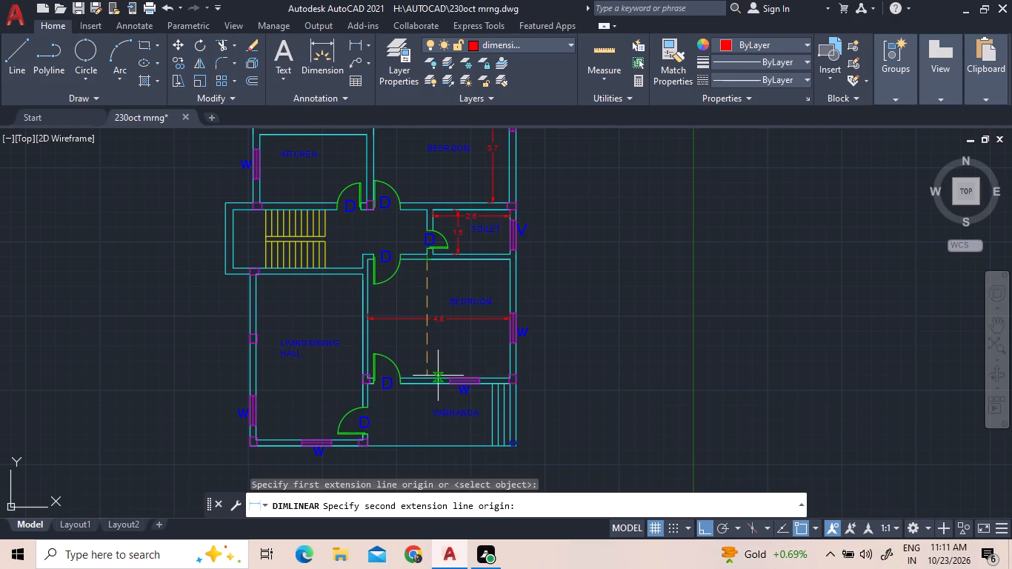
{"action": "left_click", "coordinate": [429, 379]}
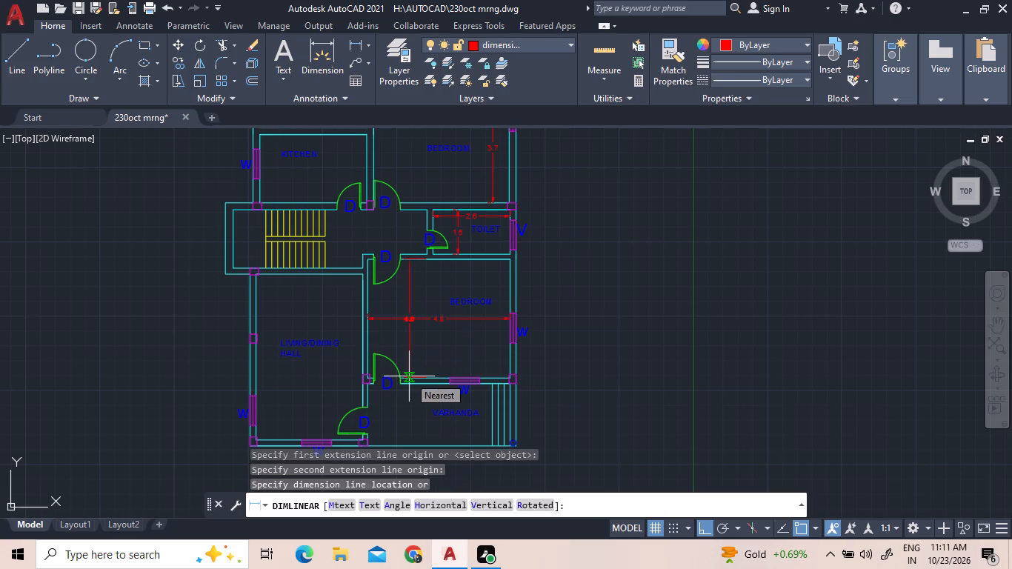
{"action": "scroll", "coordinate": [409, 376], "scroll_direction": "up", "scroll_amount": 3}
{"action": "left_click", "coordinate": [409, 376]}
Add a vertical linear dimension across the VARHANDA, from the south BEDROOM wall's outer face to the VARHANDA's south edge line.
{"action": "scroll", "coordinate": [409, 376], "scroll_direction": "down", "scroll_amount": 4}
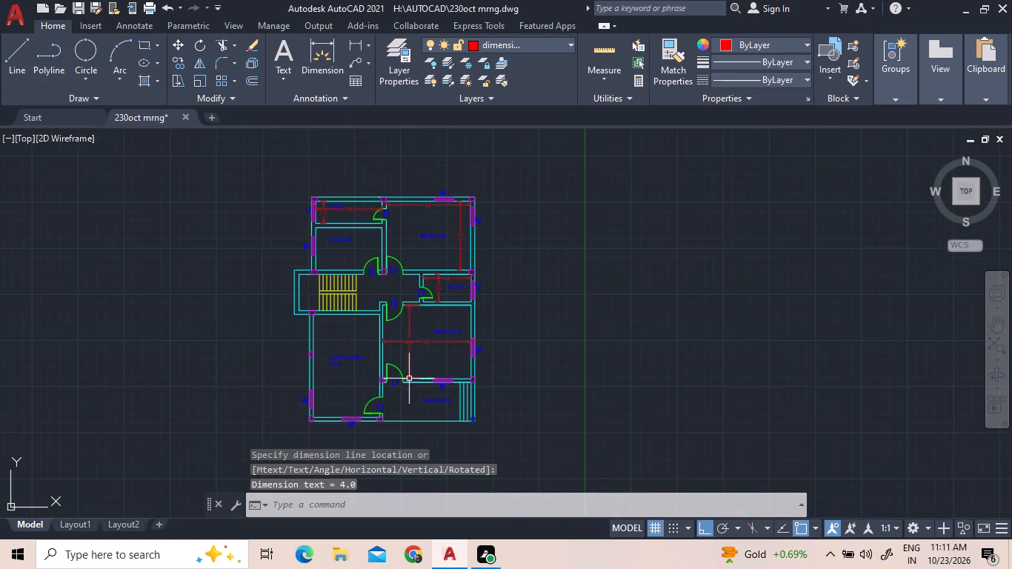
{"action": "left_click", "coordinate": [353, 50]}
{"action": "scroll", "coordinate": [431, 419], "scroll_direction": "up", "scroll_amount": 3}
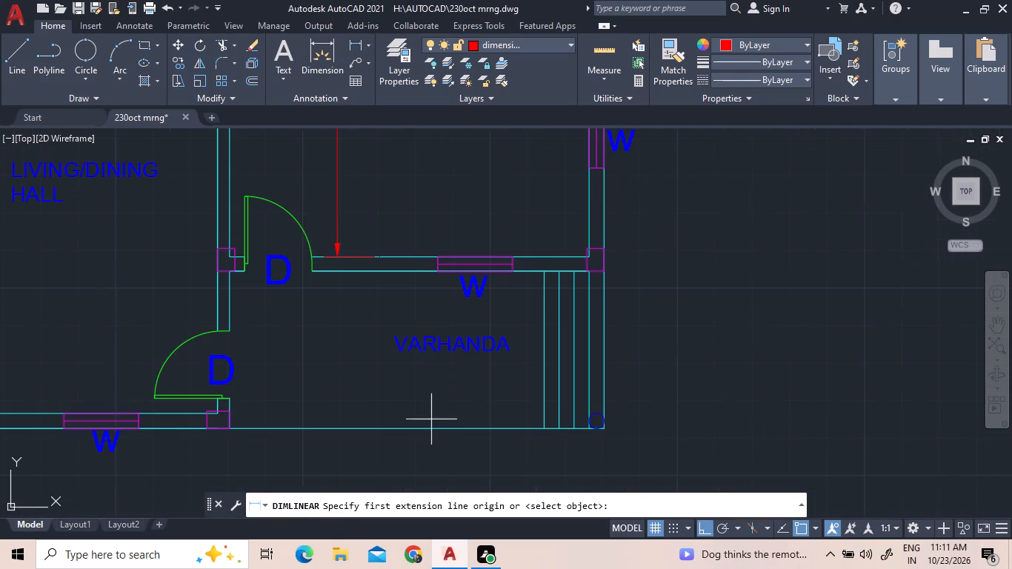
{"action": "left_click", "coordinate": [364, 271]}
{"action": "left_click", "coordinate": [367, 427]}
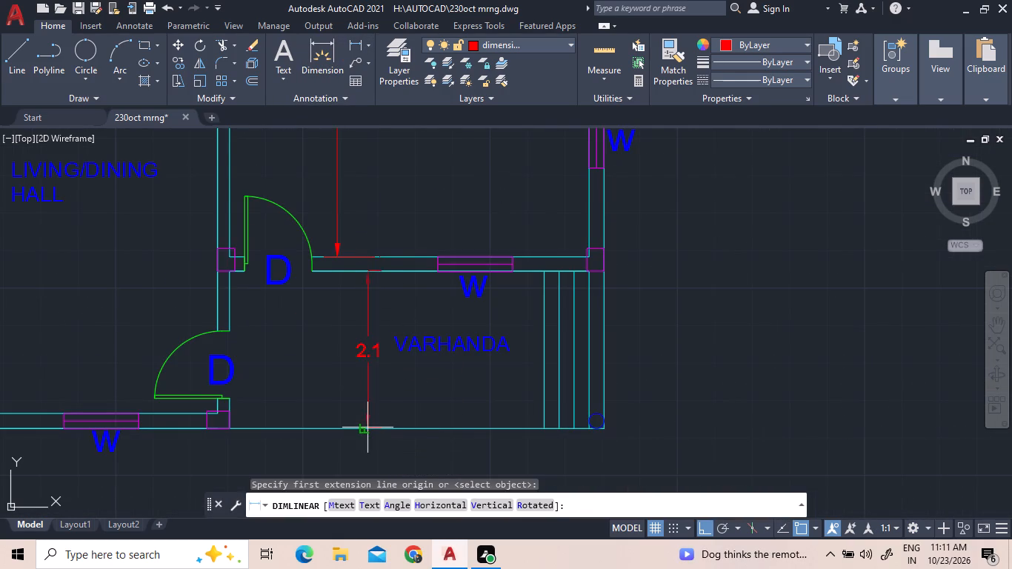
{"action": "left_click", "coordinate": [367, 427]}
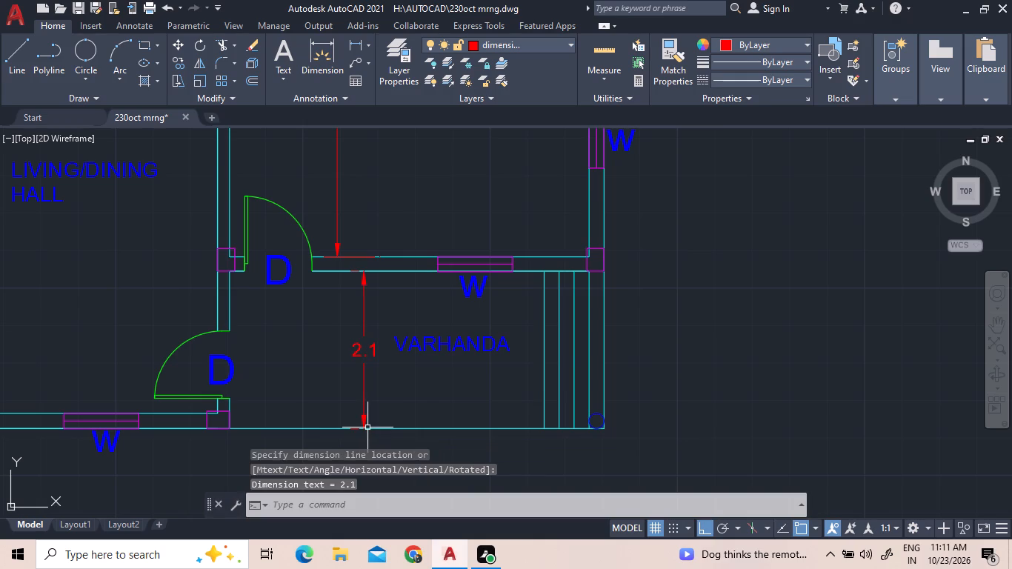
Add a horizontal linear dimension across the VARHANDA, from the hall wall's VARHANDA-side face to the inner line on the east side.
{"action": "left_click", "coordinate": [358, 49]}
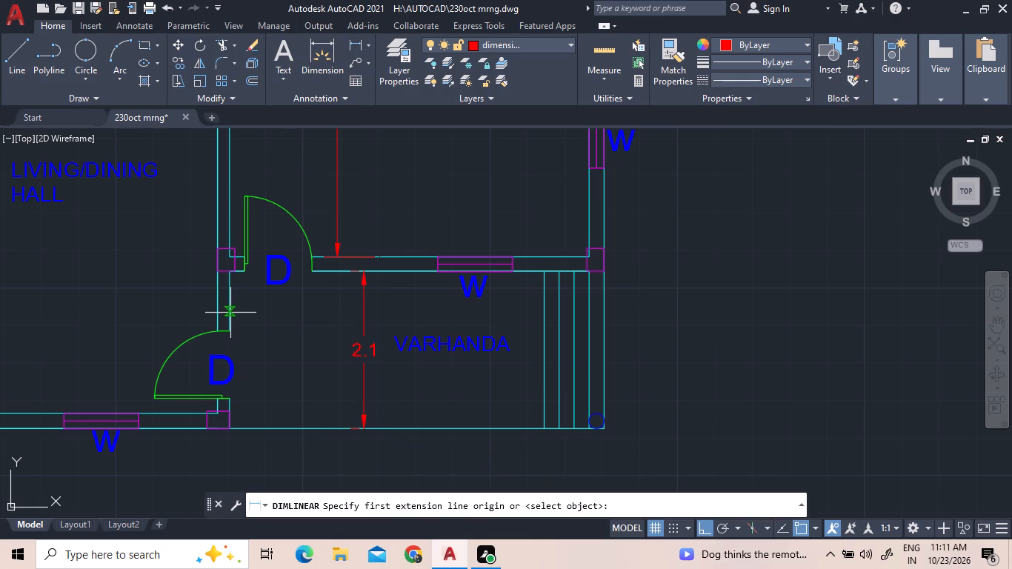
{"action": "left_click", "coordinate": [230, 316]}
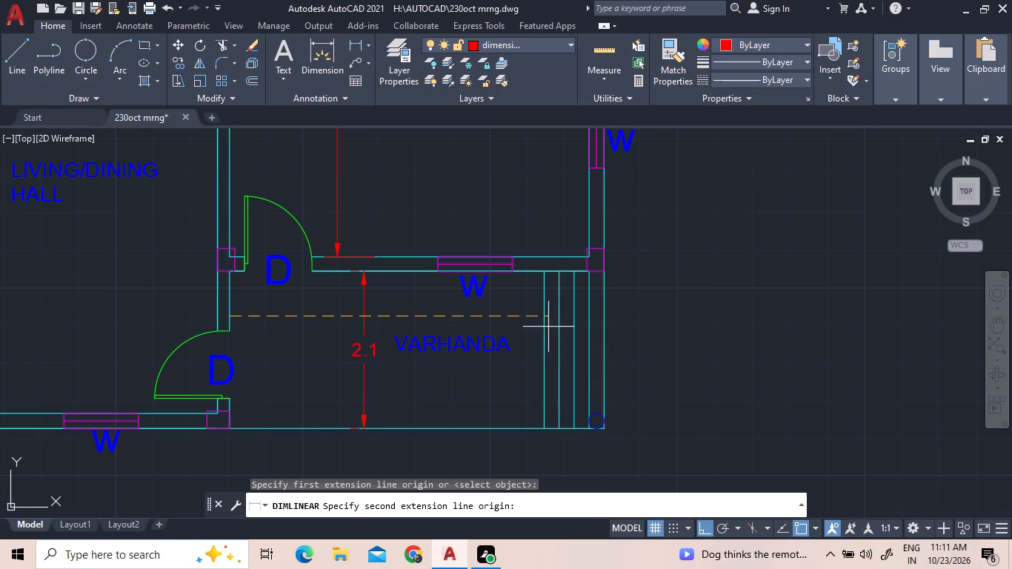
{"action": "left_click", "coordinate": [593, 321]}
{"action": "left_click", "coordinate": [593, 321]}
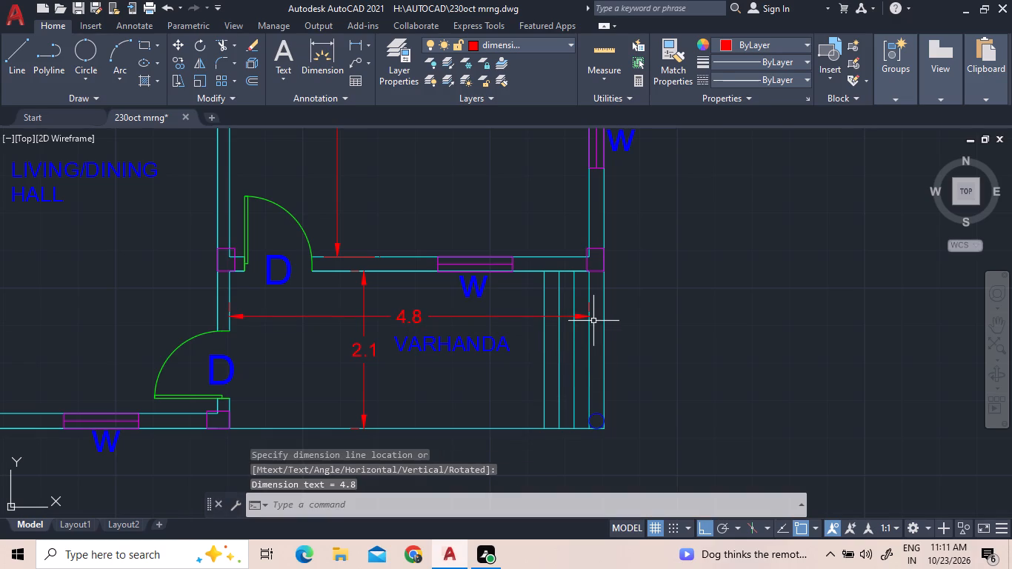
Add a vertical linear dimension between the inner faces of the LIVING/DINING HALL's north and south walls.
{"action": "left_click", "coordinate": [361, 49]}
{"action": "scroll", "coordinate": [447, 148], "scroll_direction": "down", "scroll_amount": 3}
{"action": "scroll", "coordinate": [473, 277], "scroll_direction": "down", "scroll_amount": 2}
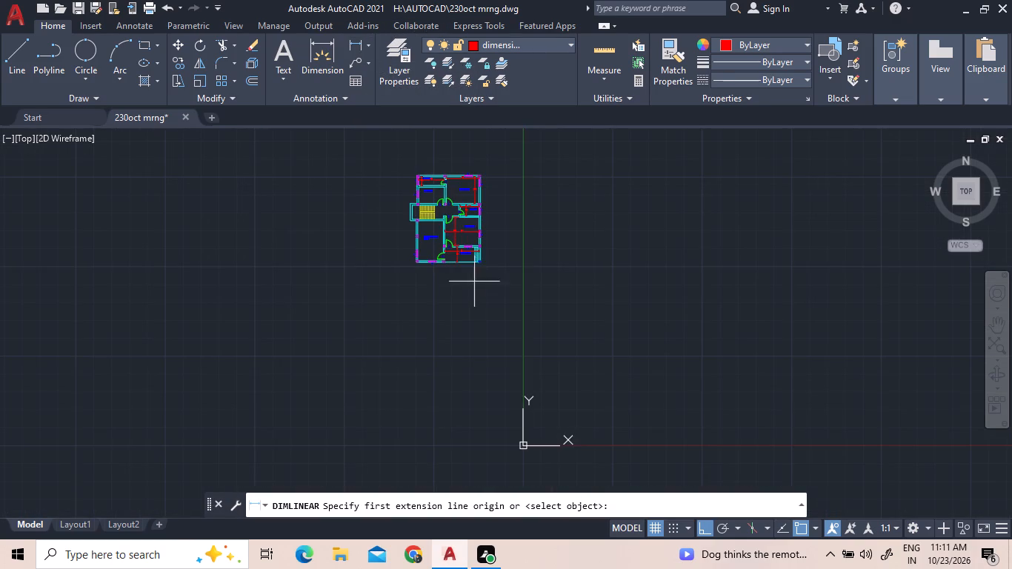
{"action": "scroll", "coordinate": [447, 219], "scroll_direction": "up", "scroll_amount": 6}
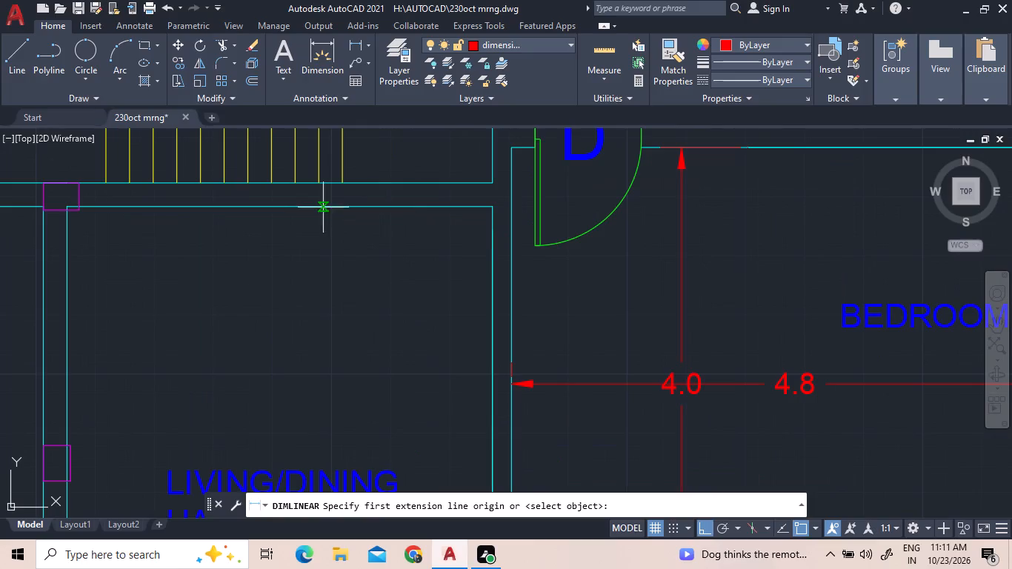
{"action": "left_click", "coordinate": [317, 206]}
{"action": "scroll", "coordinate": [328, 320], "scroll_direction": "down", "scroll_amount": 3}
{"action": "scroll", "coordinate": [342, 389], "scroll_direction": "down", "scroll_amount": 2}
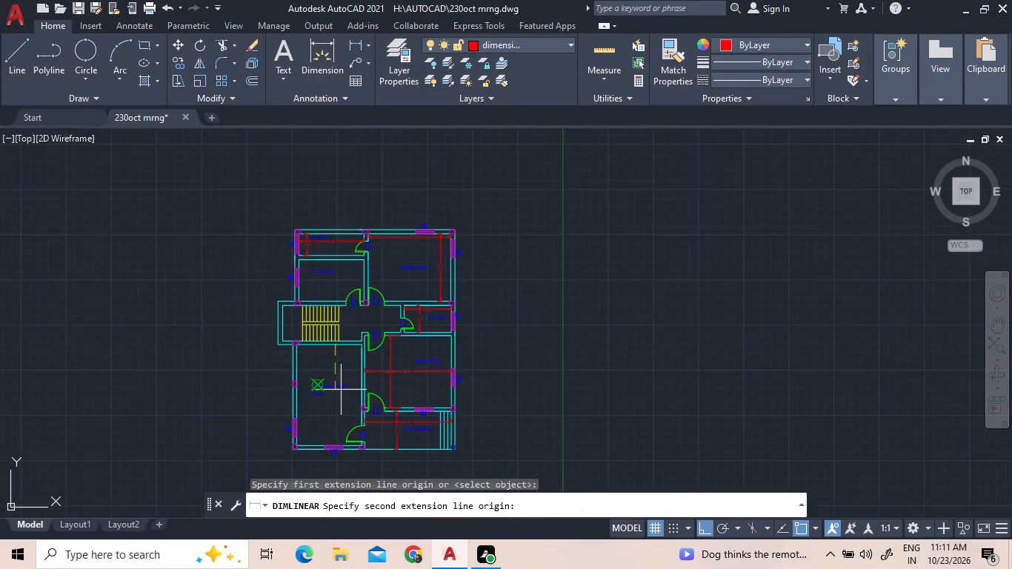
{"action": "scroll", "coordinate": [341, 390], "scroll_direction": "down", "scroll_amount": 1}
{"action": "scroll", "coordinate": [327, 425], "scroll_direction": "up", "scroll_amount": 5}
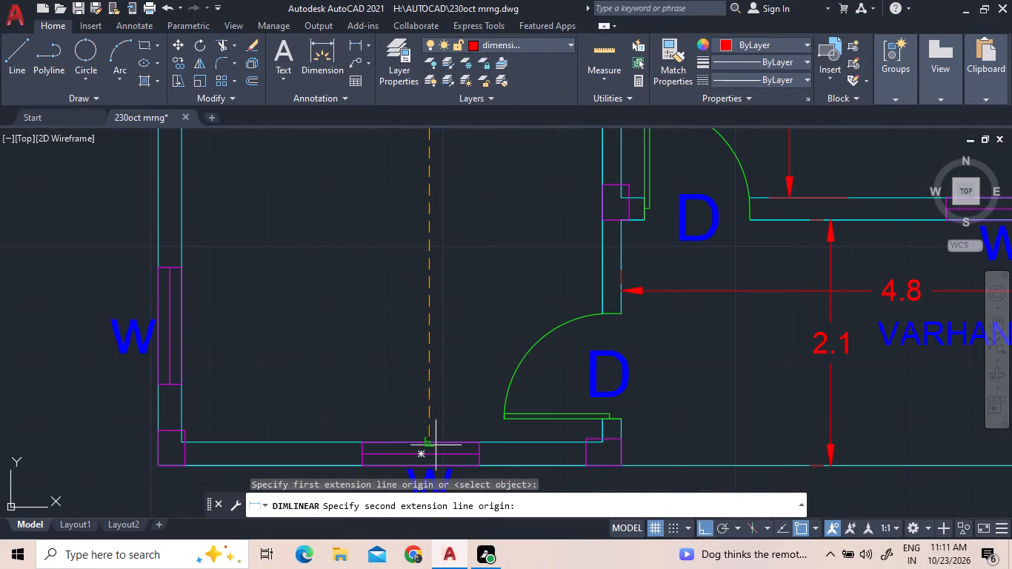
{"action": "scroll", "coordinate": [436, 447], "scroll_direction": "up", "scroll_amount": 5}
{"action": "left_click", "coordinate": [385, 416]}
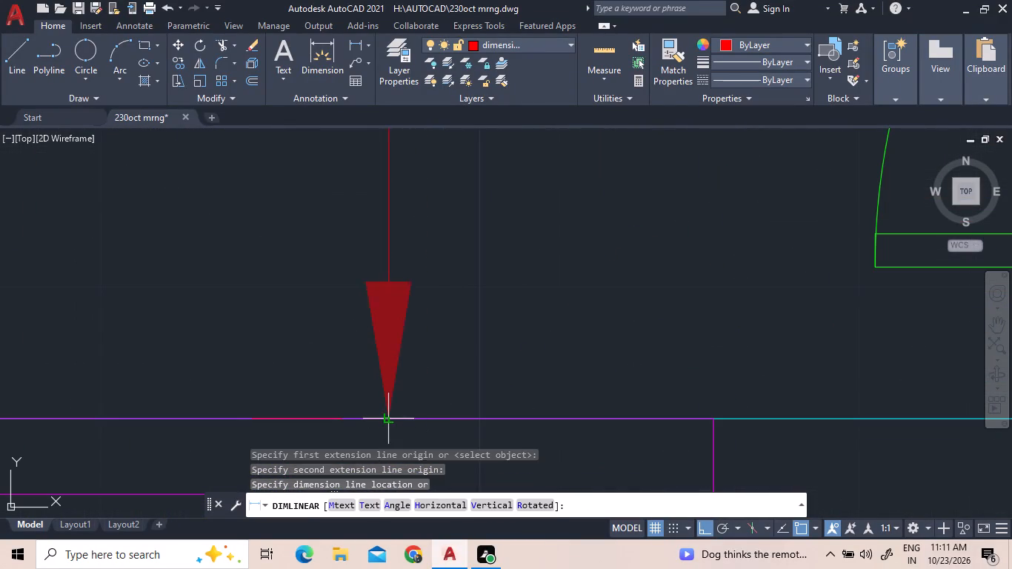
{"action": "scroll", "coordinate": [387, 414], "scroll_direction": "down", "scroll_amount": 6}
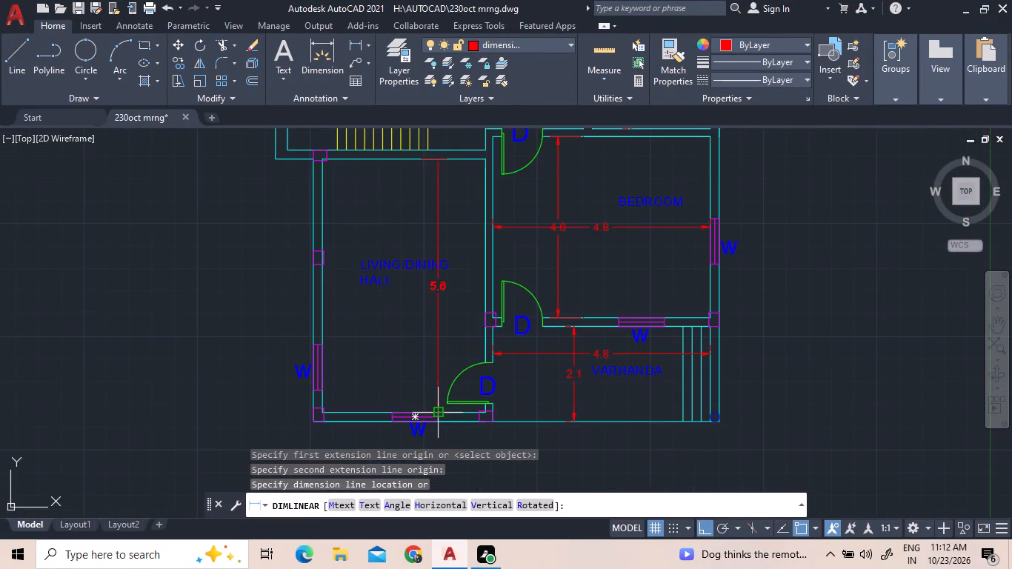
{"action": "left_click", "coordinate": [437, 412]}
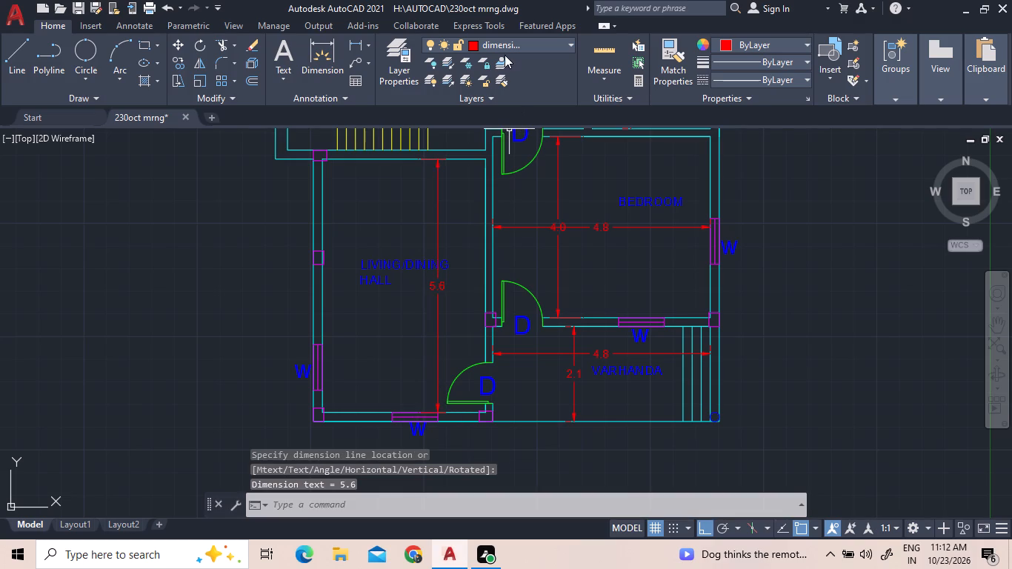
Add a horizontal linear dimension on the dimension layer between the inner faces of the LIVING/DINING HALL's west and east walls.
{"action": "left_click", "coordinate": [505, 45]}
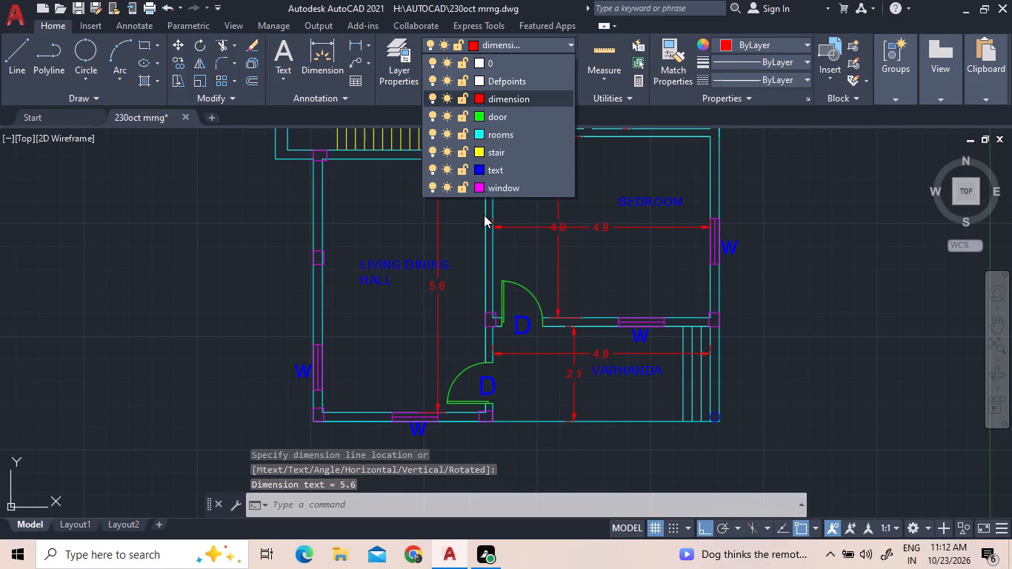
{"action": "left_click", "coordinate": [484, 104]}
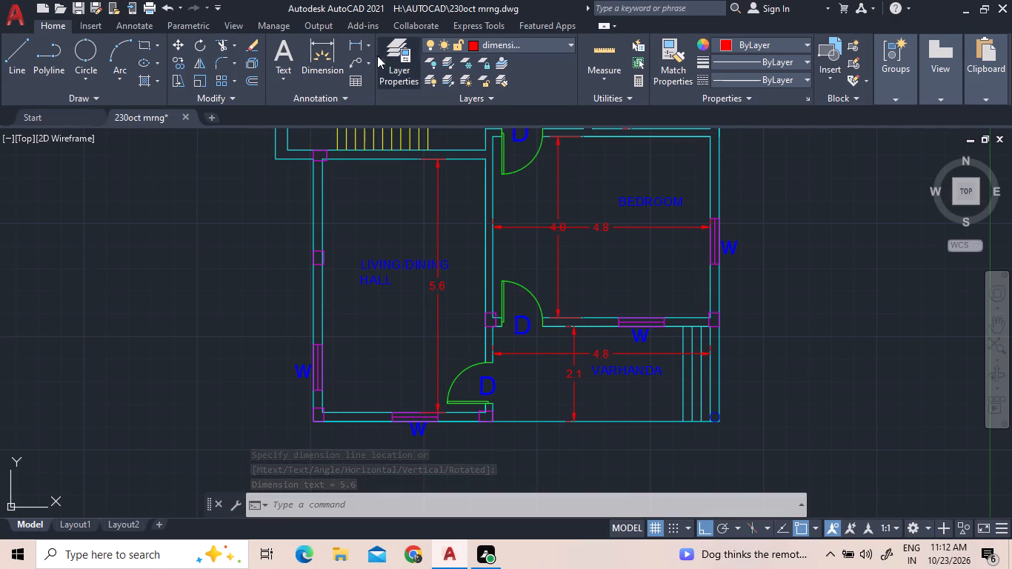
{"action": "left_click", "coordinate": [355, 50]}
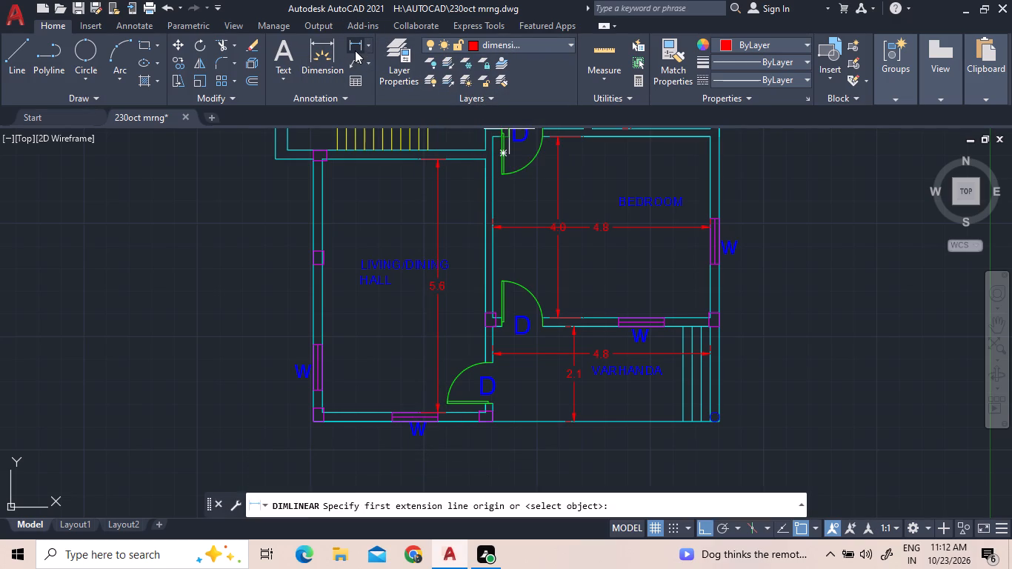
{"action": "left_click", "coordinate": [322, 222]}
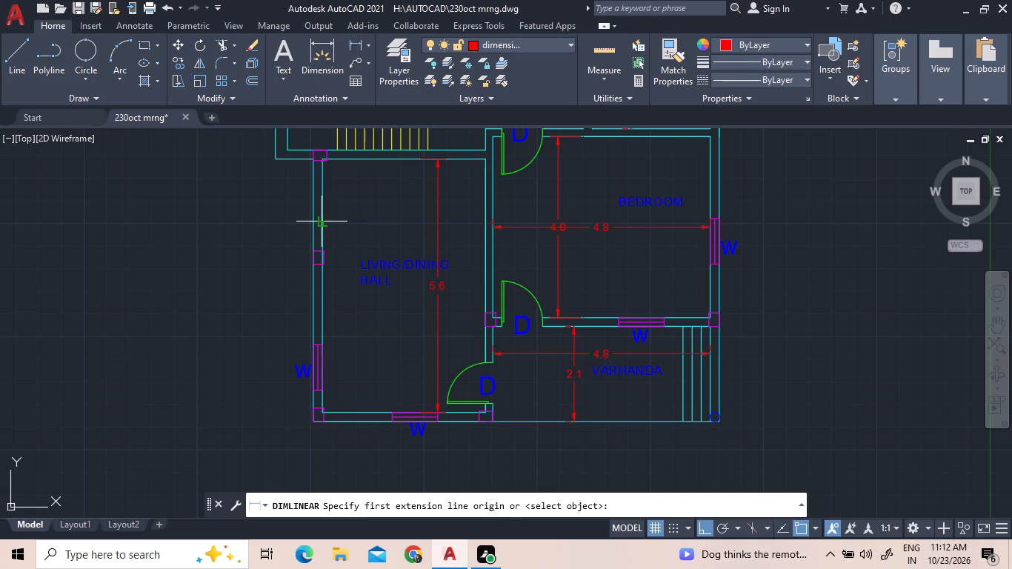
{"action": "left_click", "coordinate": [486, 223]}
{"action": "left_click", "coordinate": [483, 207]}
Add a horizontal linear dimension between the inner faces of the KITCHEN's west and east walls, just below the room label.
{"action": "scroll", "coordinate": [499, 280], "scroll_direction": "down", "scroll_amount": 3}
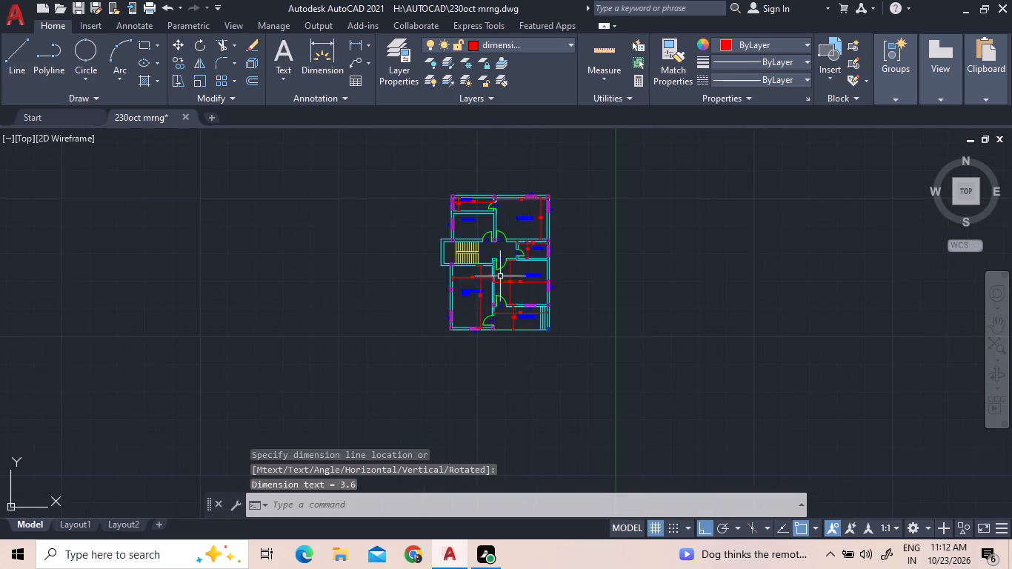
{"action": "scroll", "coordinate": [501, 224], "scroll_direction": "up", "scroll_amount": 4}
{"action": "left_click", "coordinate": [525, 48]}
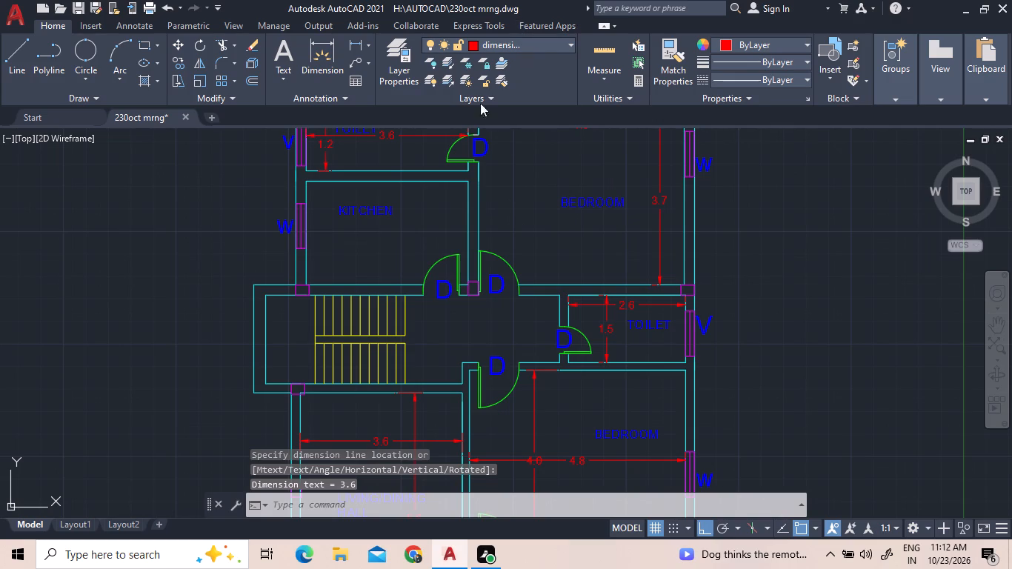
{"action": "left_click", "coordinate": [502, 100]}
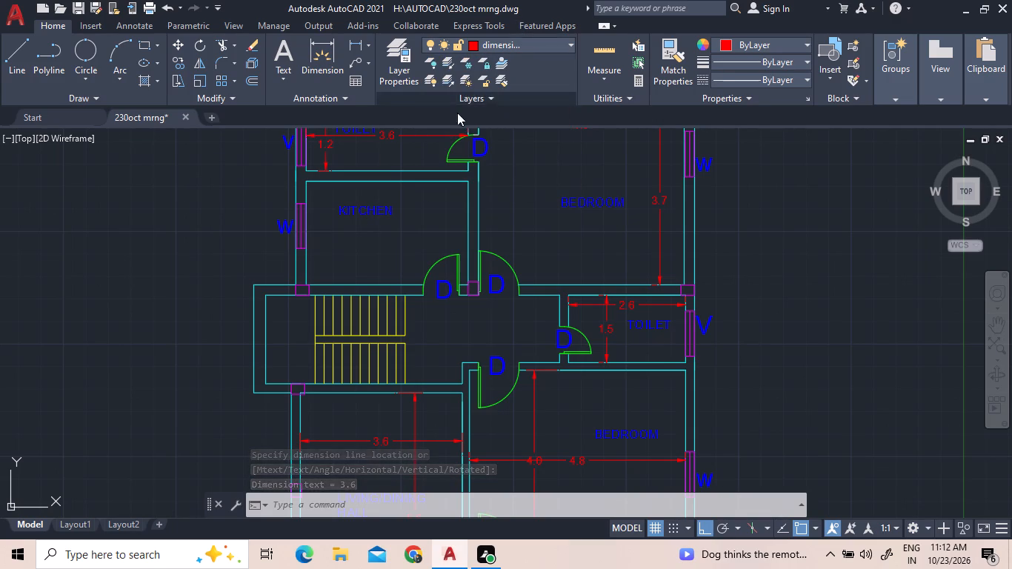
{"action": "left_click", "coordinate": [357, 50]}
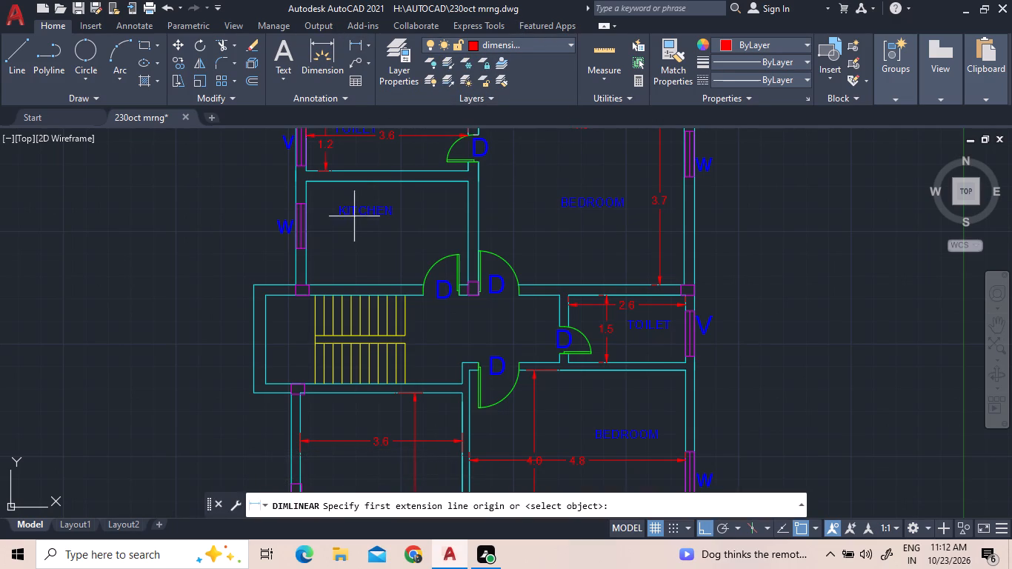
{"action": "left_click_drag", "start_coordinate": [308, 230], "coordinate": [415, 230]}
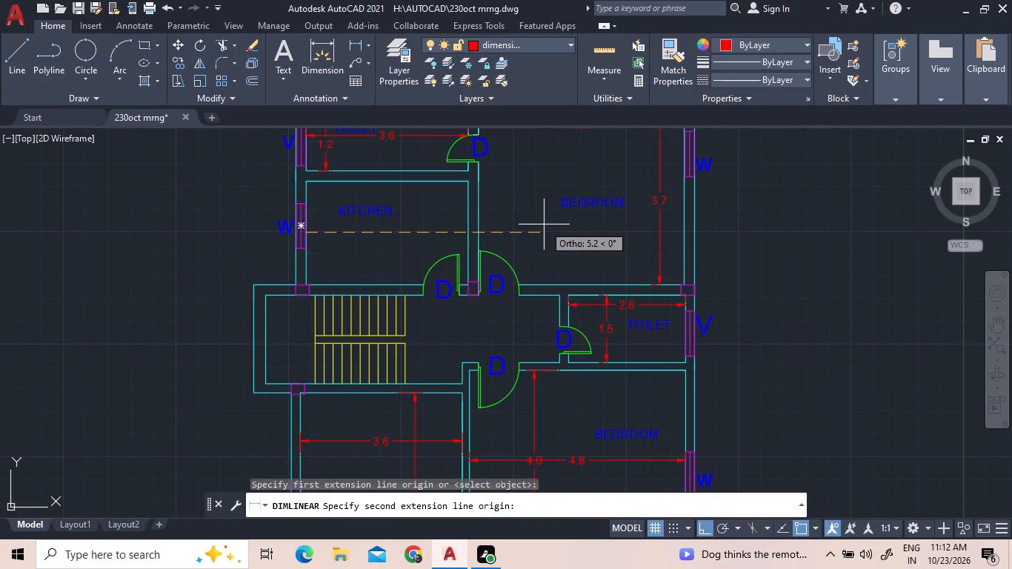
{"action": "left_click", "coordinate": [470, 233]}
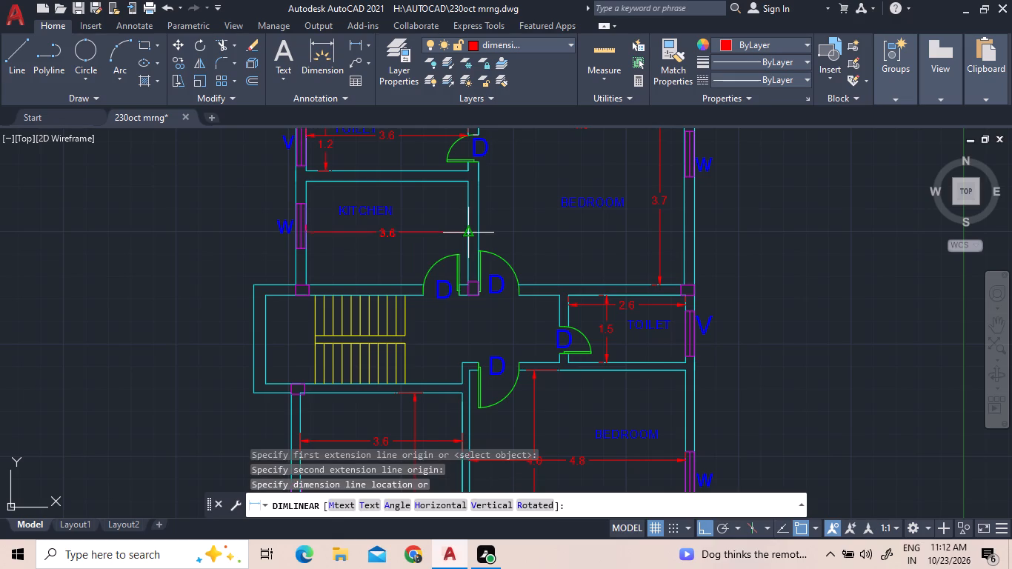
{"action": "left_click", "coordinate": [470, 233]}
{"action": "left_click", "coordinate": [453, 226]}
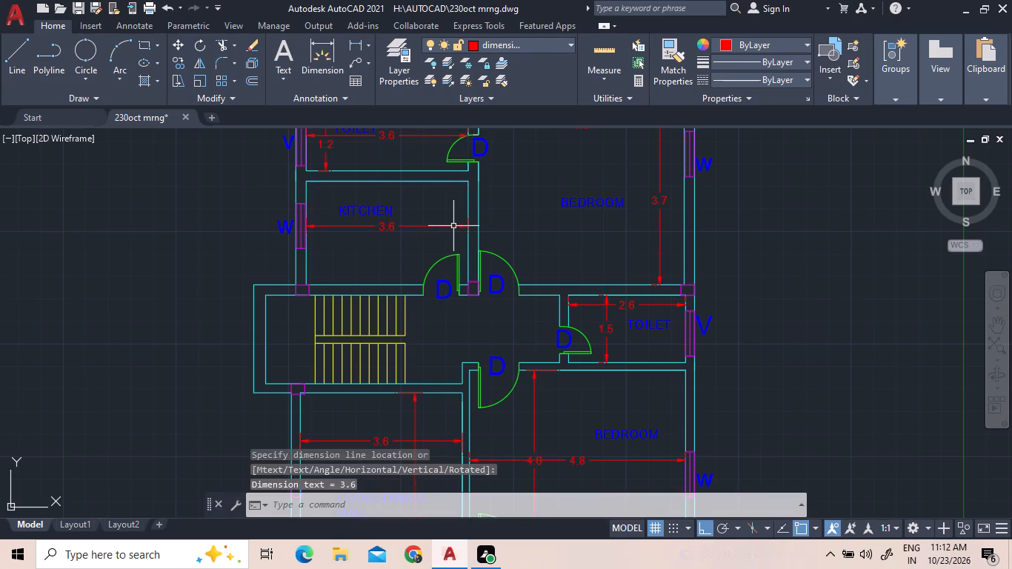
Add a vertical linear dimension between the inner faces of the KITCHEN's north and south walls, near its west wall.
{"action": "left_click", "coordinate": [356, 50]}
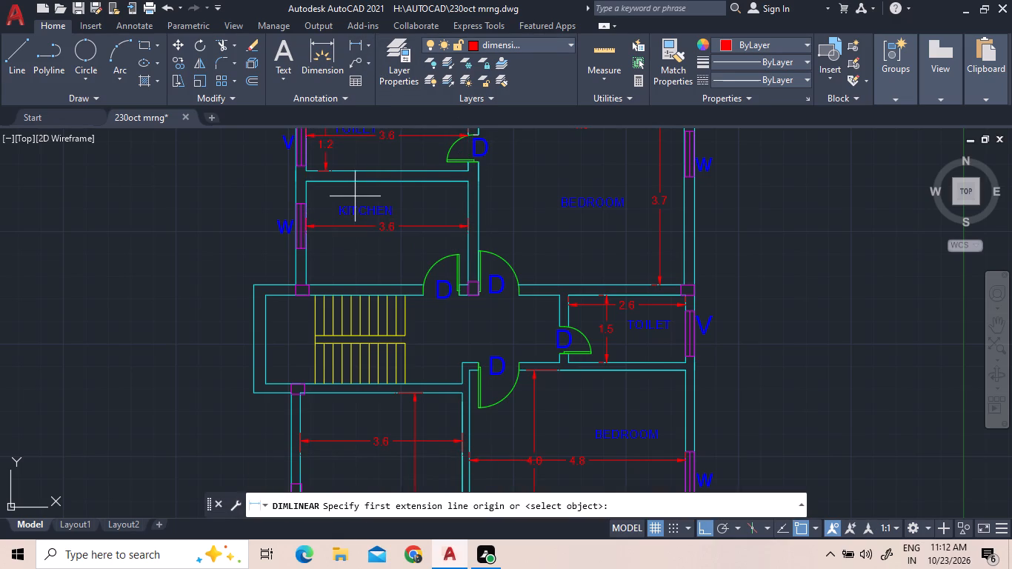
{"action": "left_click", "coordinate": [323, 182]}
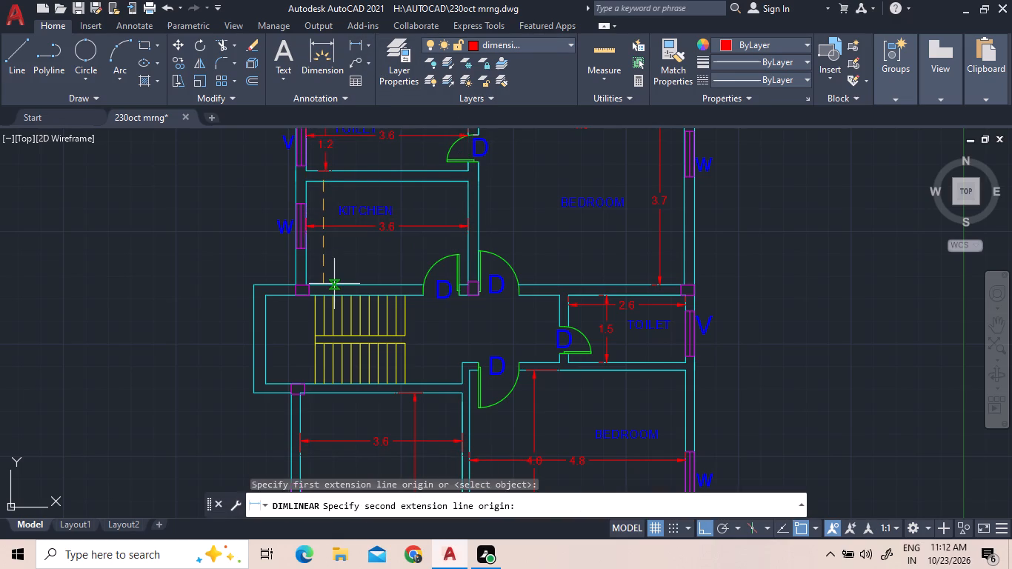
{"action": "left_click", "coordinate": [322, 284]}
{"action": "left_click", "coordinate": [330, 284]}
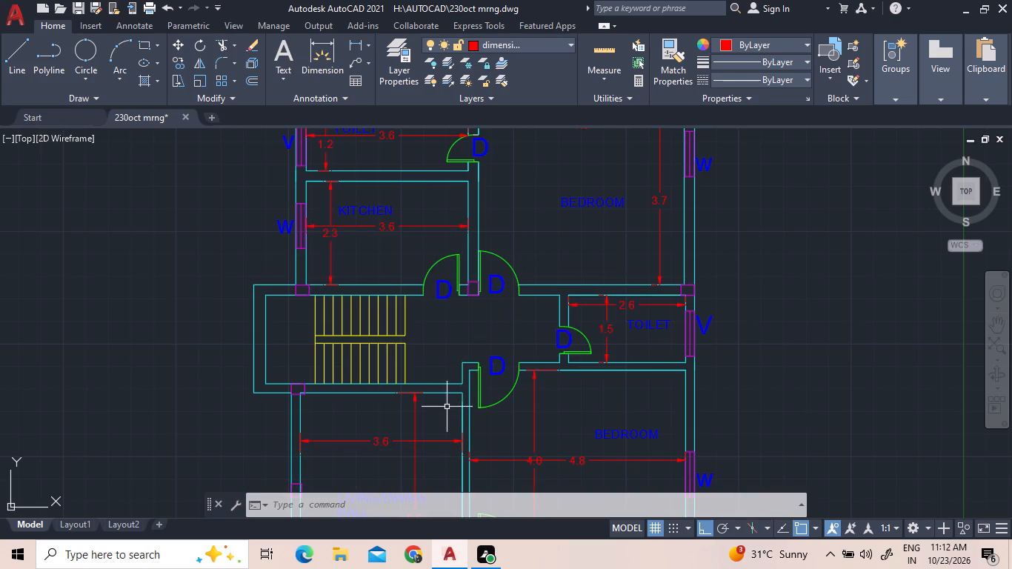
On the rooms layer, draw a short vertical line across the wall south of the stairs, just east of the last tread.
{"action": "scroll", "coordinate": [447, 408], "scroll_direction": "up", "scroll_amount": 3}
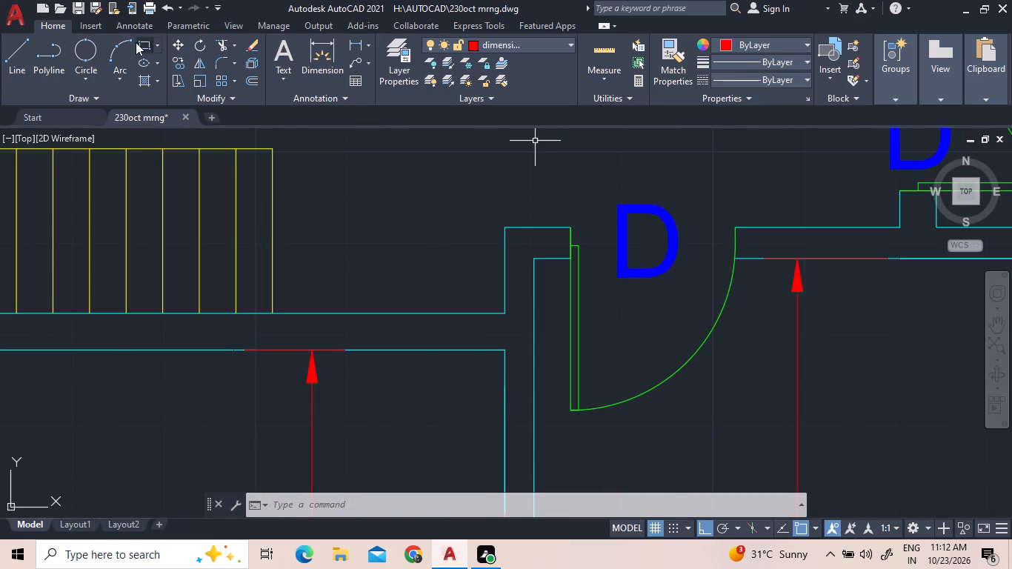
{"action": "left_click", "coordinate": [467, 45]}
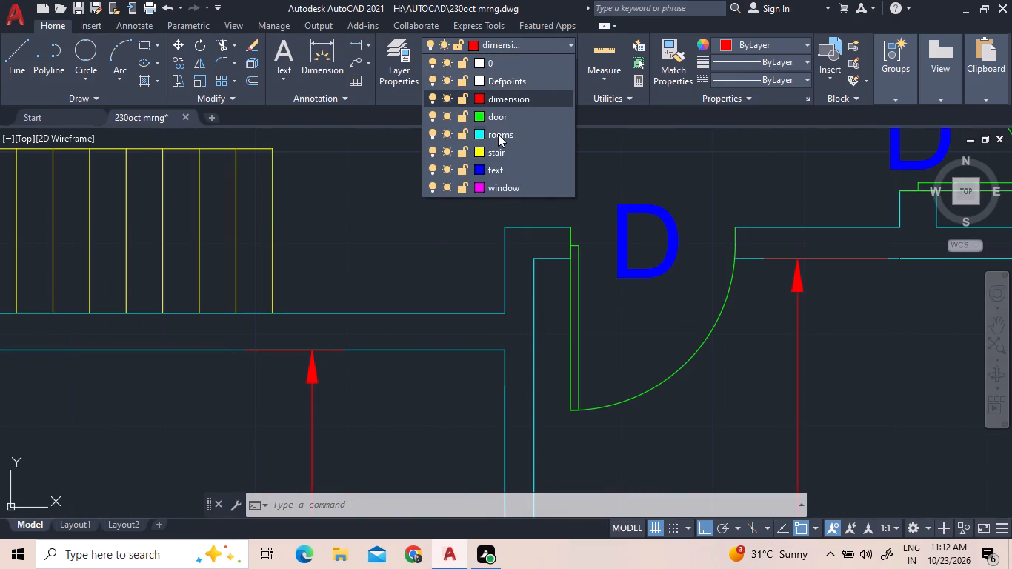
{"action": "left_click", "coordinate": [498, 134]}
{"action": "left_click", "coordinate": [27, 67]}
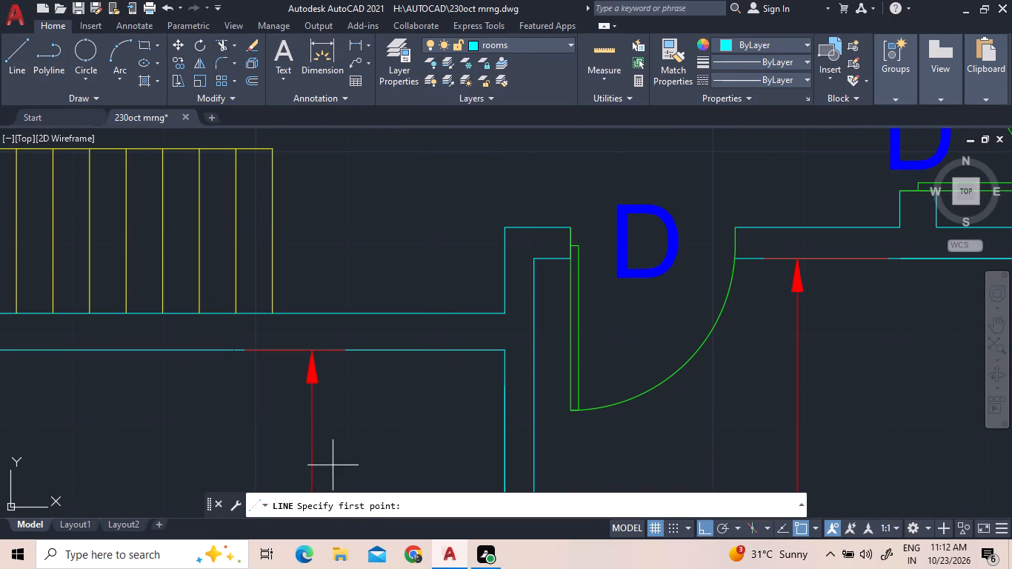
{"action": "left_click", "coordinate": [344, 347]}
{"action": "left_click", "coordinate": [344, 313]}
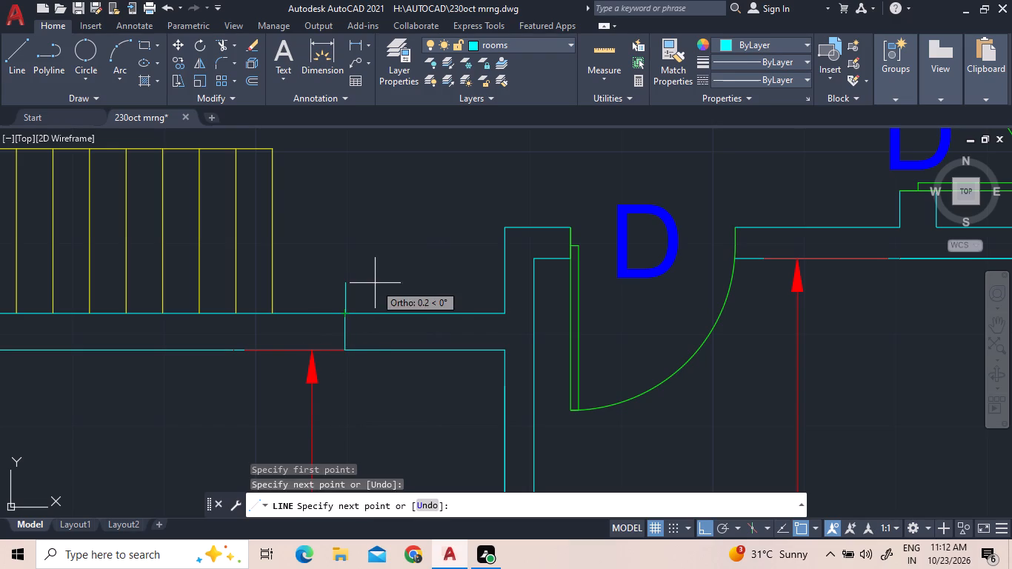
{"action": "right_click", "coordinate": [375, 283]}
{"action": "left_click", "coordinate": [393, 290]}
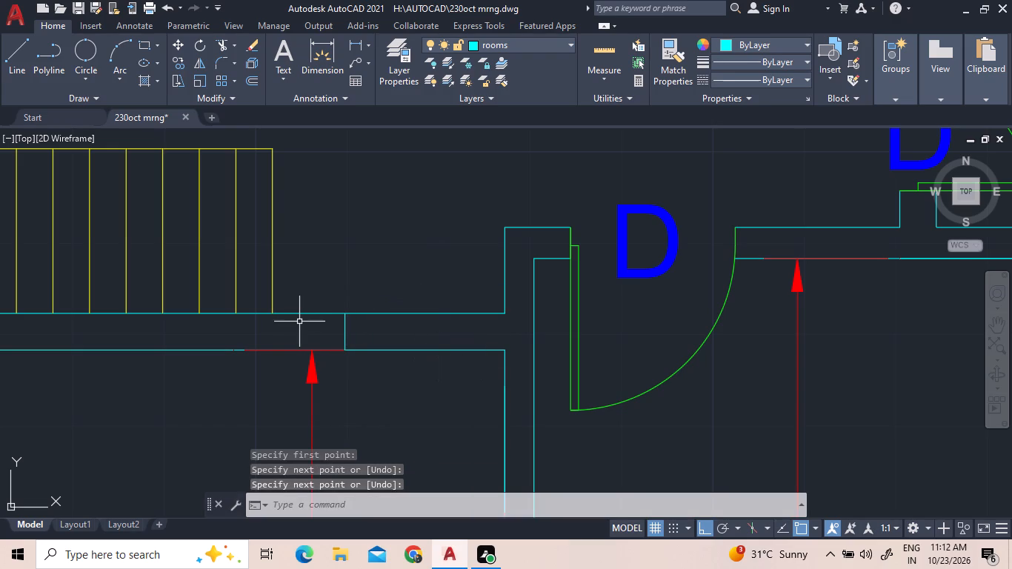
Extend the vertical wall line below the stair lobby's southeast corner up to the upper face of the wall south of the stairs.
{"action": "left_click", "coordinate": [236, 40]}
{"action": "left_click", "coordinate": [244, 90]}
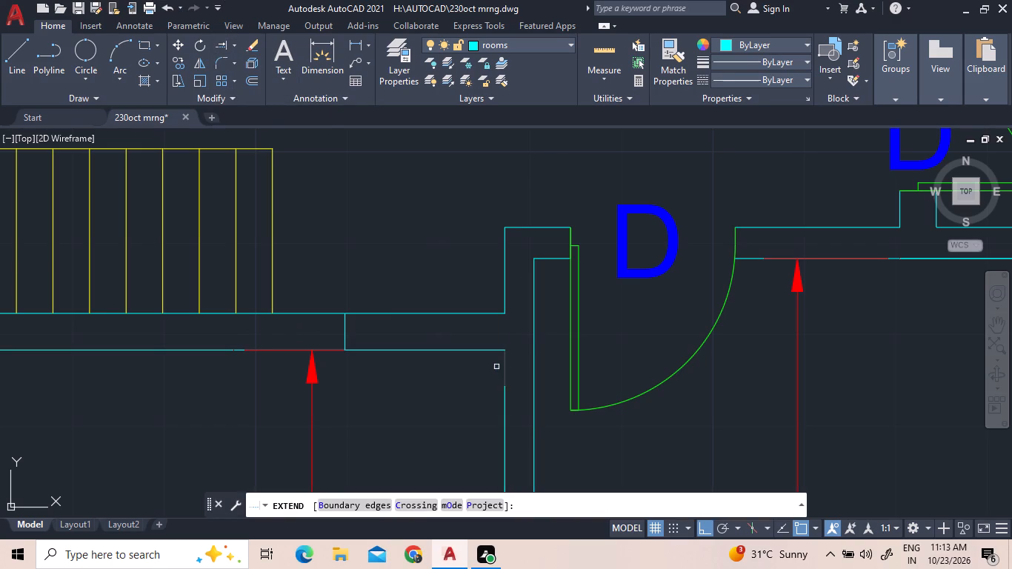
{"action": "left_click", "coordinate": [504, 367]}
{"action": "right_click", "coordinate": [468, 297]}
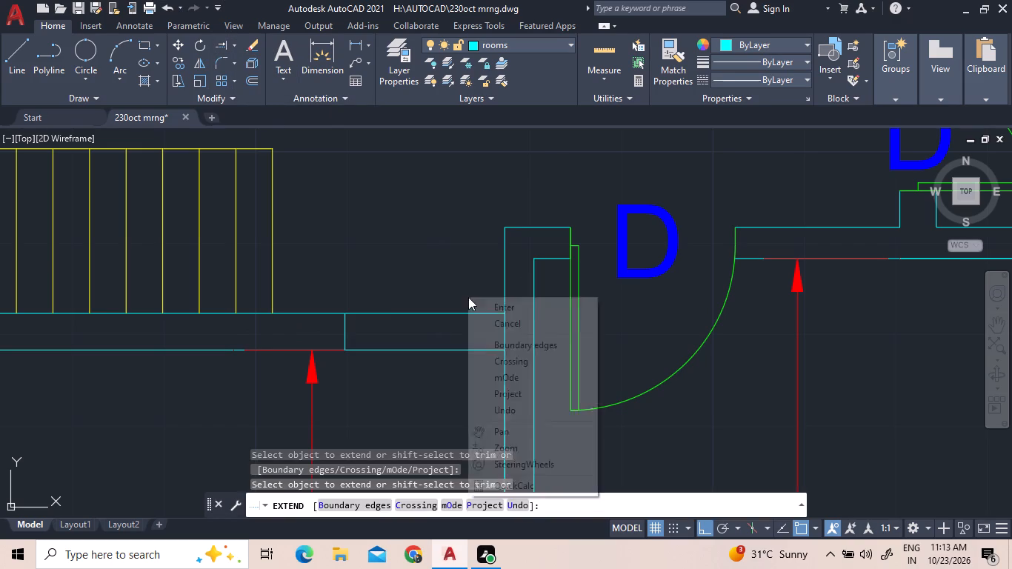
{"action": "left_click", "coordinate": [480, 299]}
{"action": "left_click", "coordinate": [494, 315]}
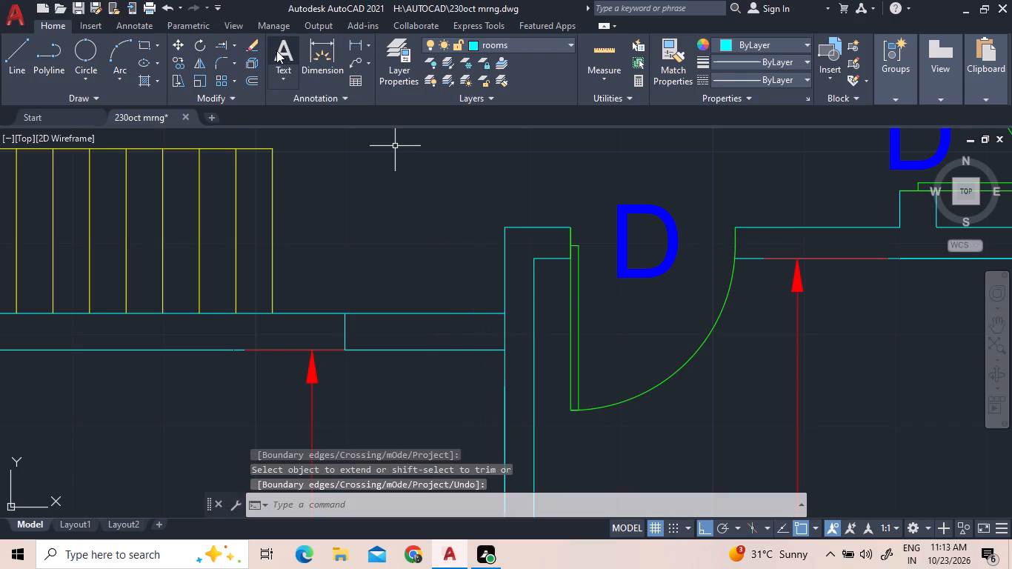
Trim the lower face of the wall south of the stairs between the short cross line and the east corner.
{"action": "left_click_drag", "start_coordinate": [233, 41], "coordinate": [247, 36]}
{"action": "left_click", "coordinate": [232, 47]}
{"action": "left_click", "coordinate": [219, 69]}
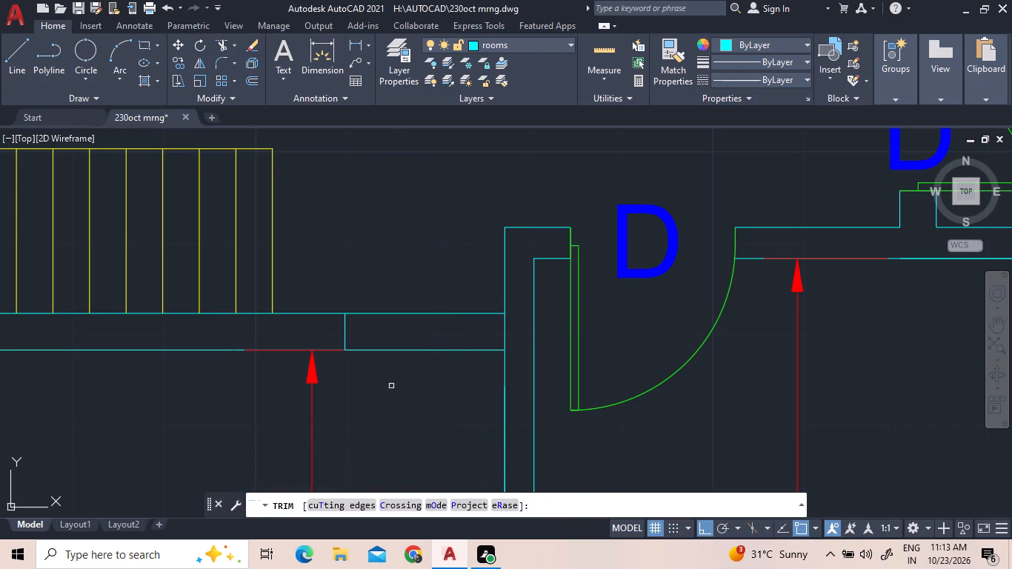
{"action": "left_click", "coordinate": [383, 351]}
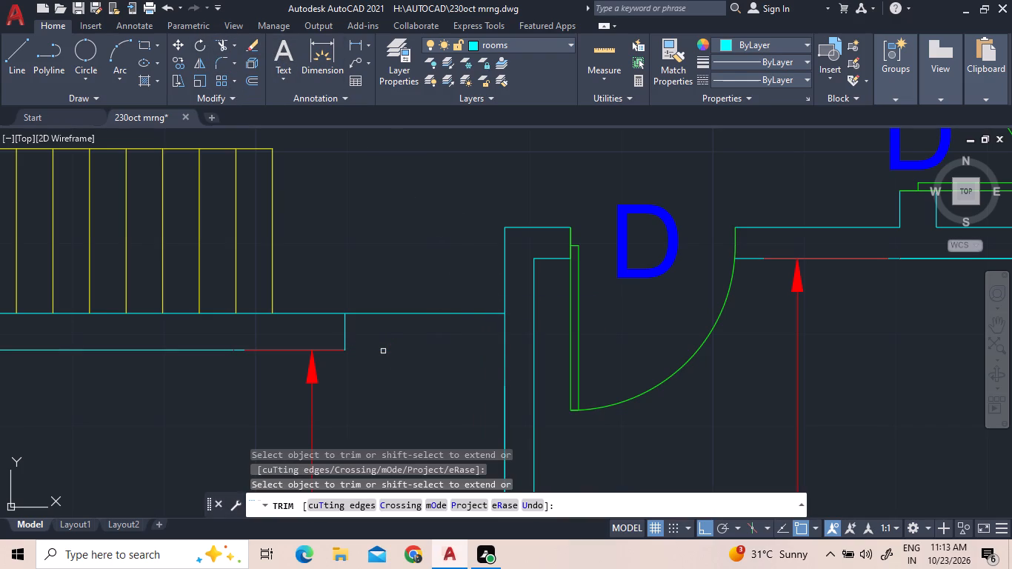
{"action": "right_click", "coordinate": [393, 267]}
{"action": "left_click", "coordinate": [405, 268]}
{"action": "left_click", "coordinate": [410, 270]}
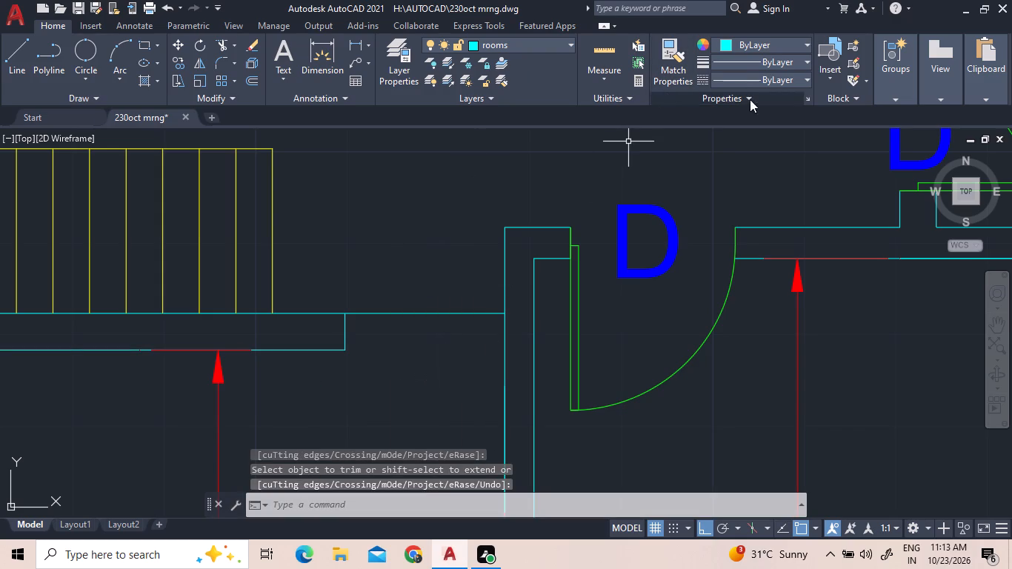
Load the ACAD_ISO02W100 (ISO dash) linetype into the drawing.
{"action": "left_click", "coordinate": [739, 79]}
{"action": "left_click", "coordinate": [766, 145]}
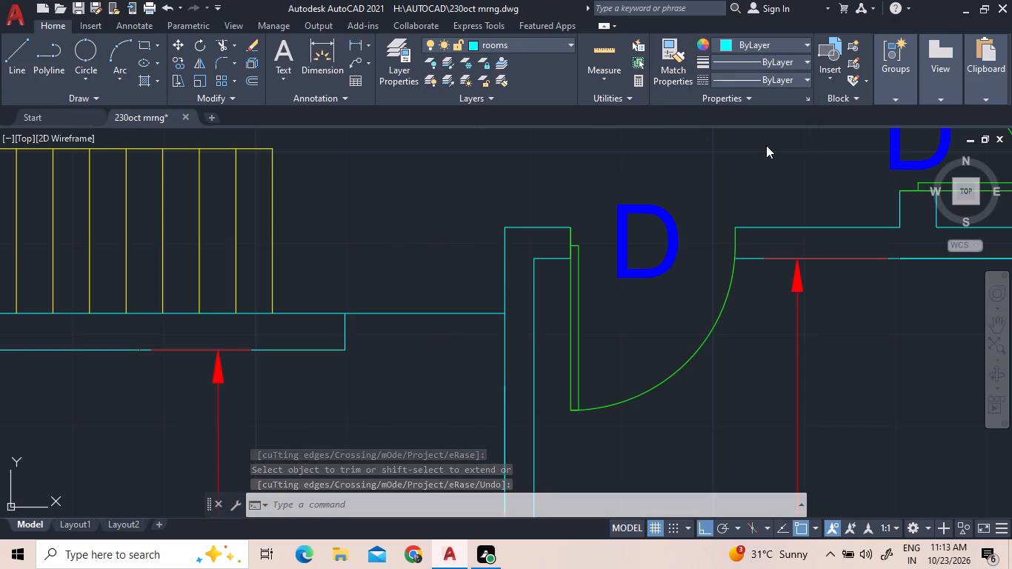
{"action": "left_click", "coordinate": [765, 81]}
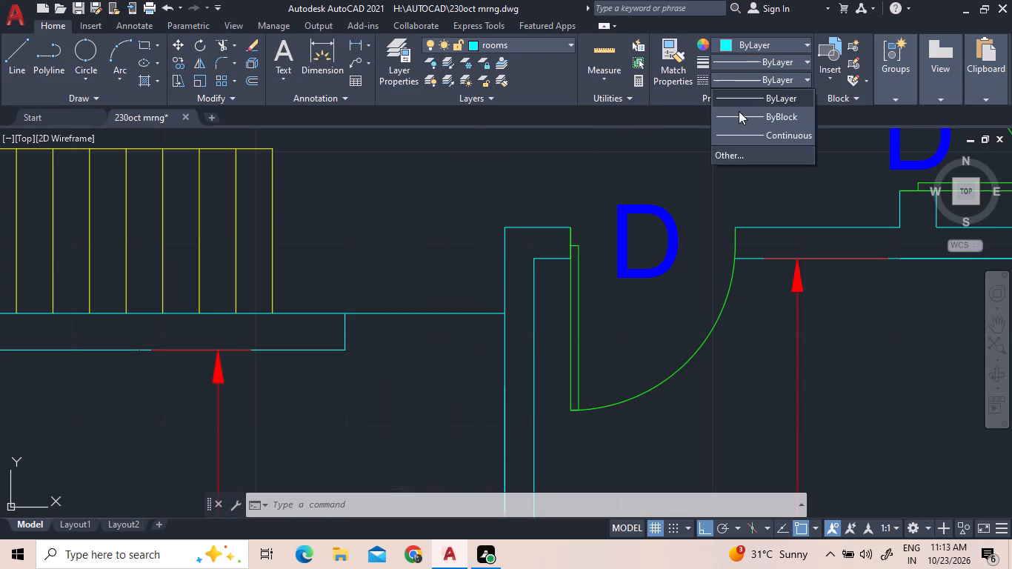
{"action": "left_click", "coordinate": [747, 158]}
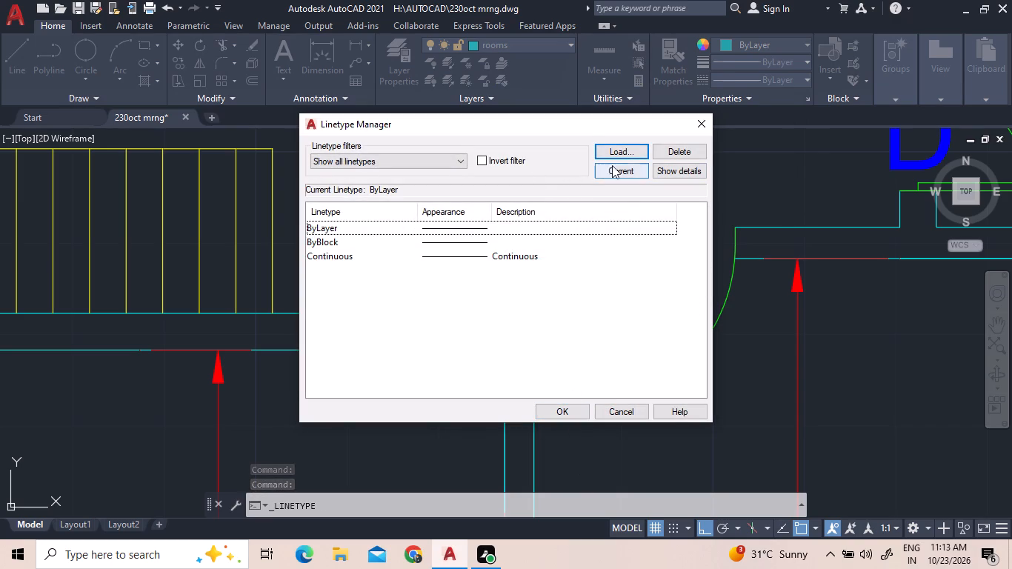
{"action": "left_click", "coordinate": [619, 148]}
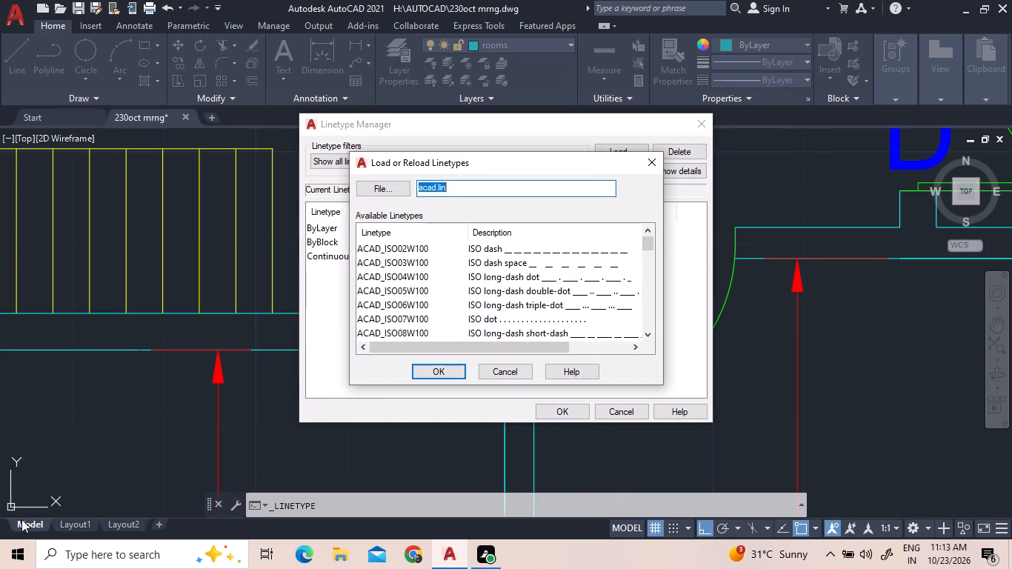
{"action": "left_click", "coordinate": [508, 247]}
{"action": "left_click", "coordinate": [444, 376]}
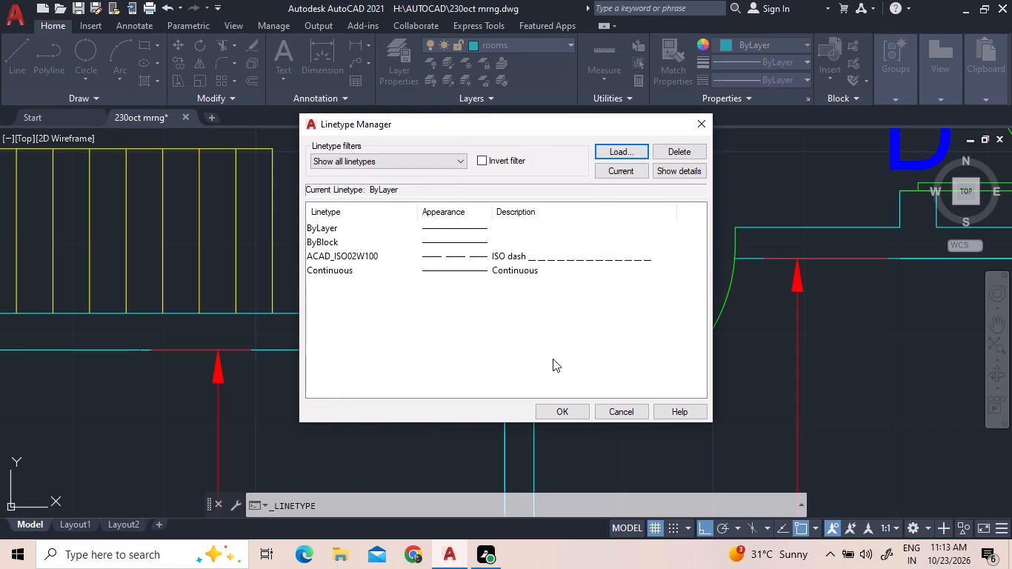
{"action": "left_click", "coordinate": [531, 250]}
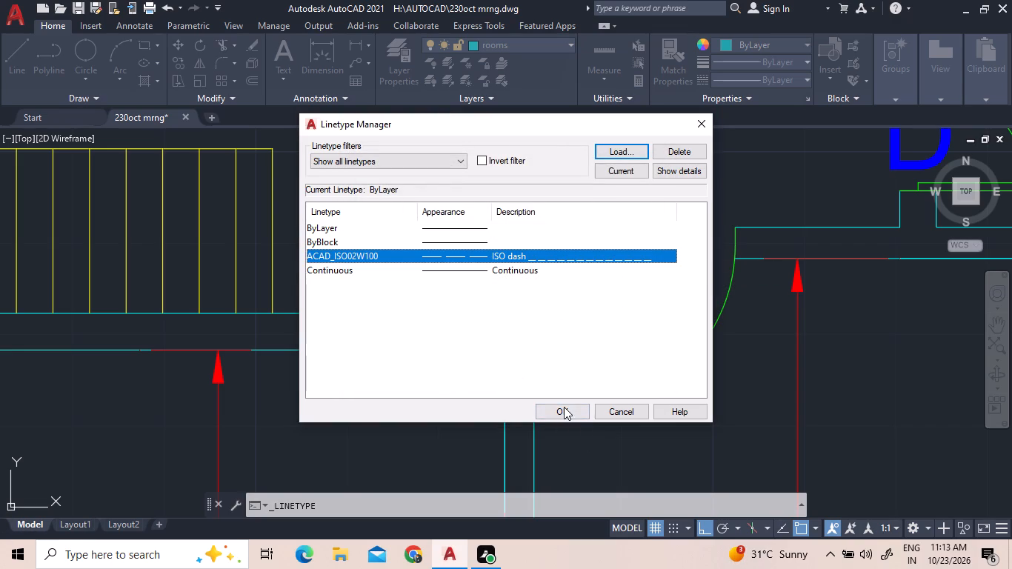
{"action": "left_click", "coordinate": [573, 406]}
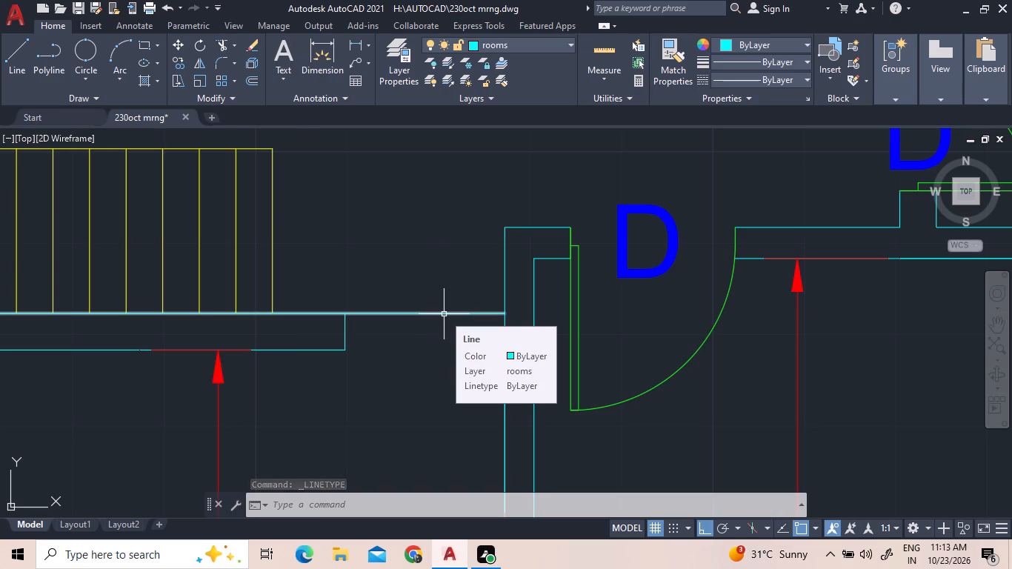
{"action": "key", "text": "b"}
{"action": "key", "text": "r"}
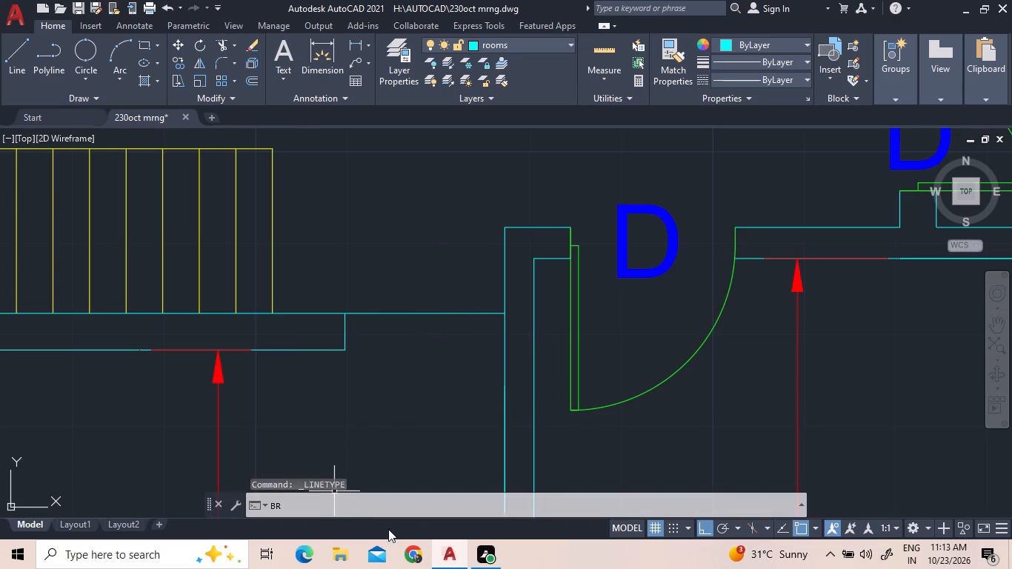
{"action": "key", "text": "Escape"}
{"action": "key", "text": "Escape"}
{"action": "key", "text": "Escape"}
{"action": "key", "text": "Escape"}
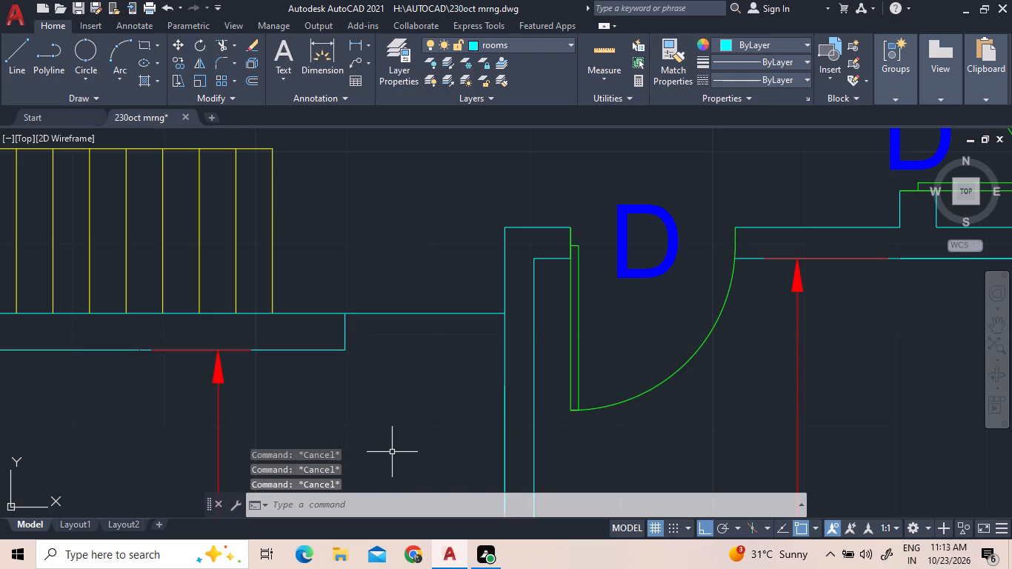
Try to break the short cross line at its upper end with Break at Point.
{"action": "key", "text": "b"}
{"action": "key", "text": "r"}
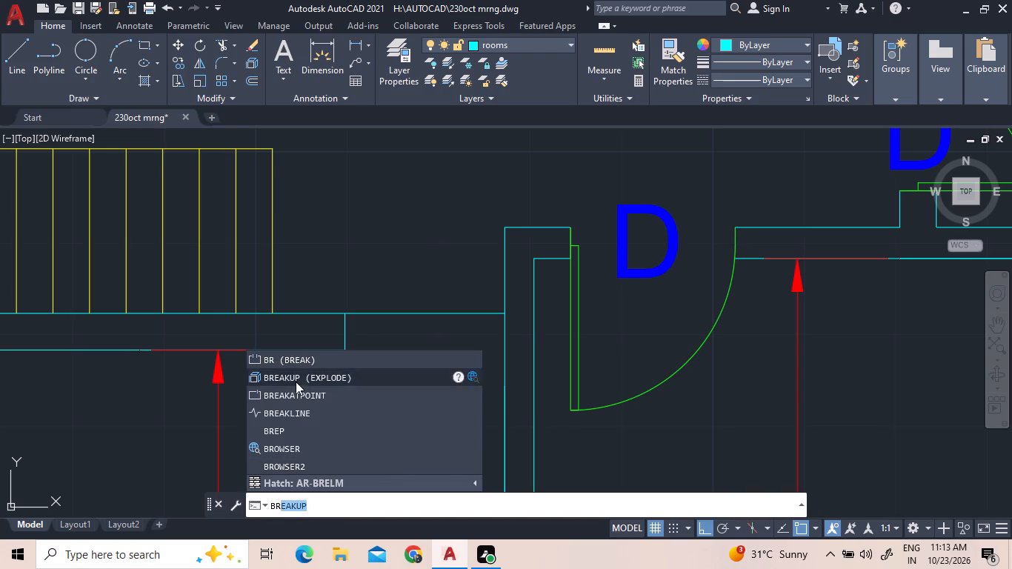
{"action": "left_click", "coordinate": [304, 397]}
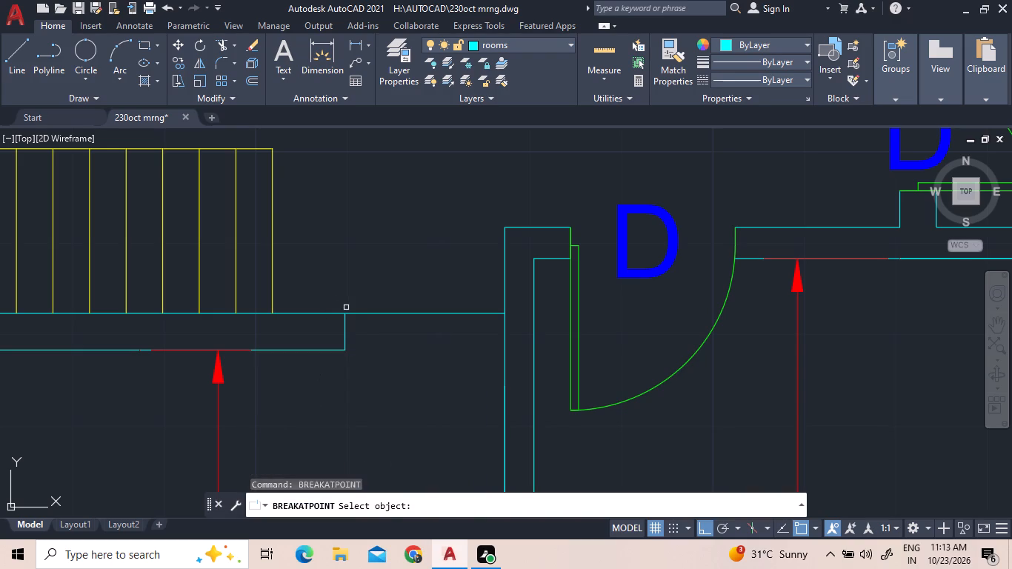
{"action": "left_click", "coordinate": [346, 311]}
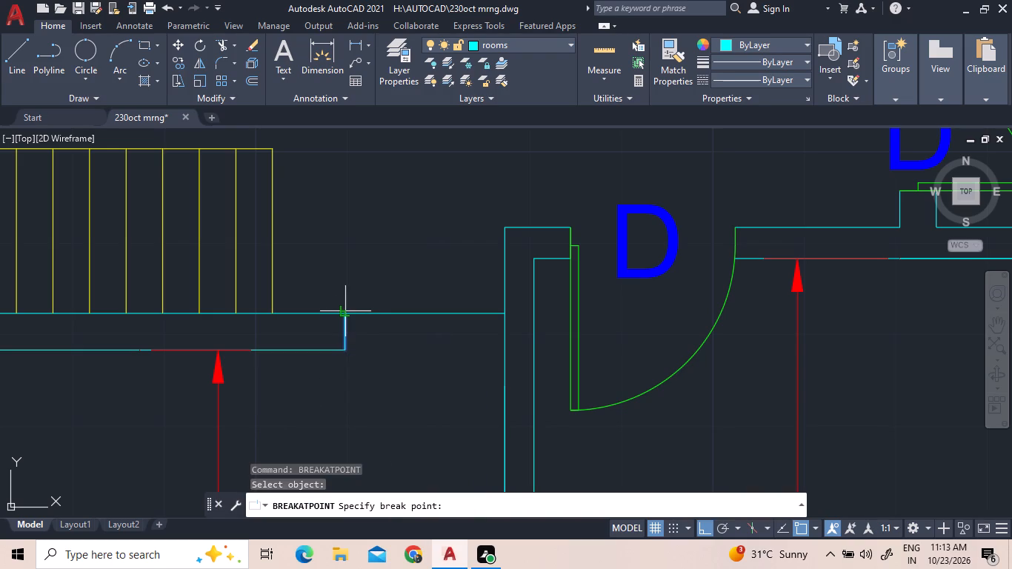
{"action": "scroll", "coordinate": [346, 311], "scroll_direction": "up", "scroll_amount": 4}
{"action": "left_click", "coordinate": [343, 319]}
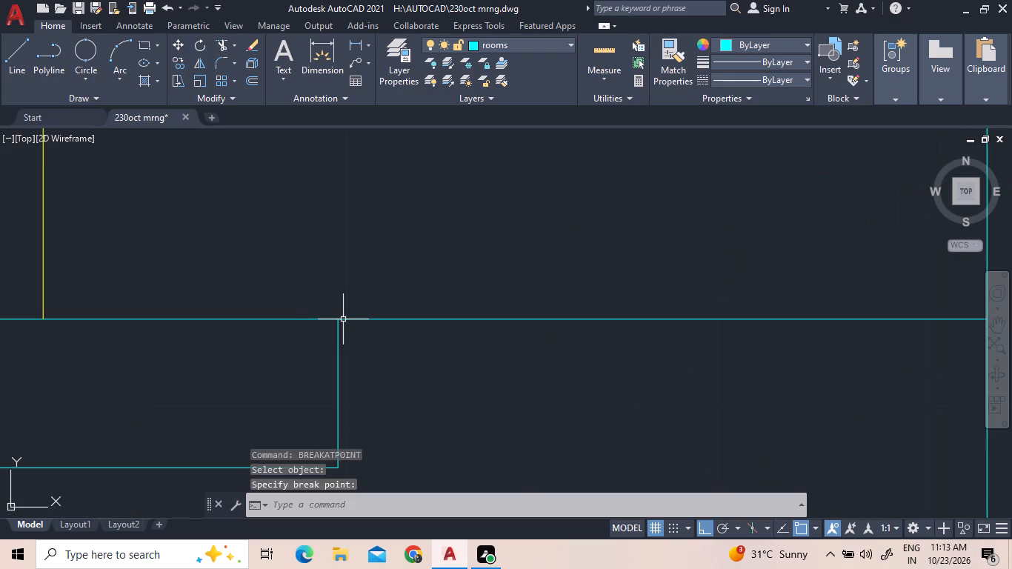
Break the upper face line of the wall south of the stairs where it meets the short cross line.
{"action": "left_click", "coordinate": [343, 319]}
{"action": "key", "text": "b"}
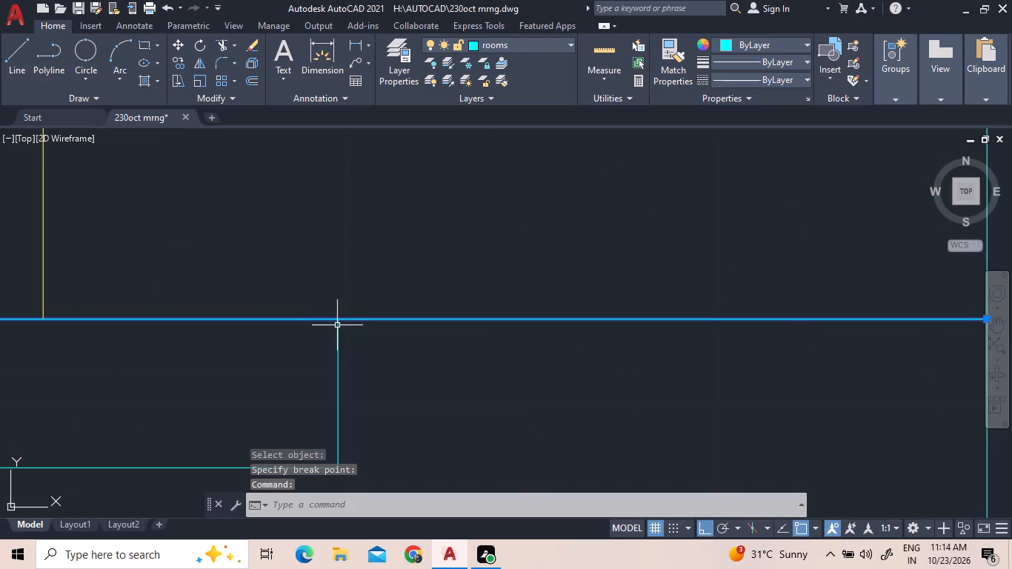
{"action": "key", "text": "r"}
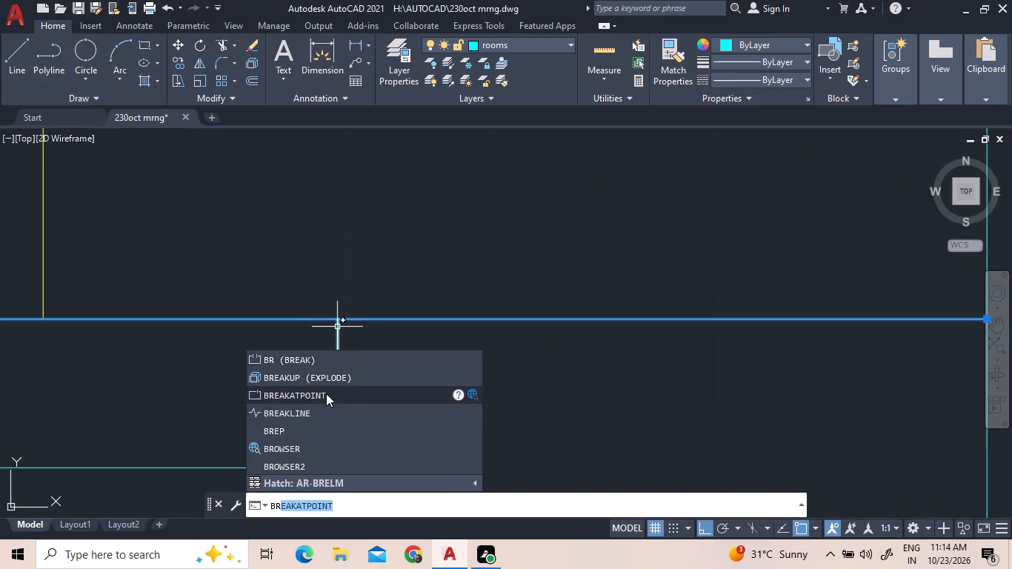
{"action": "left_click", "coordinate": [326, 393]}
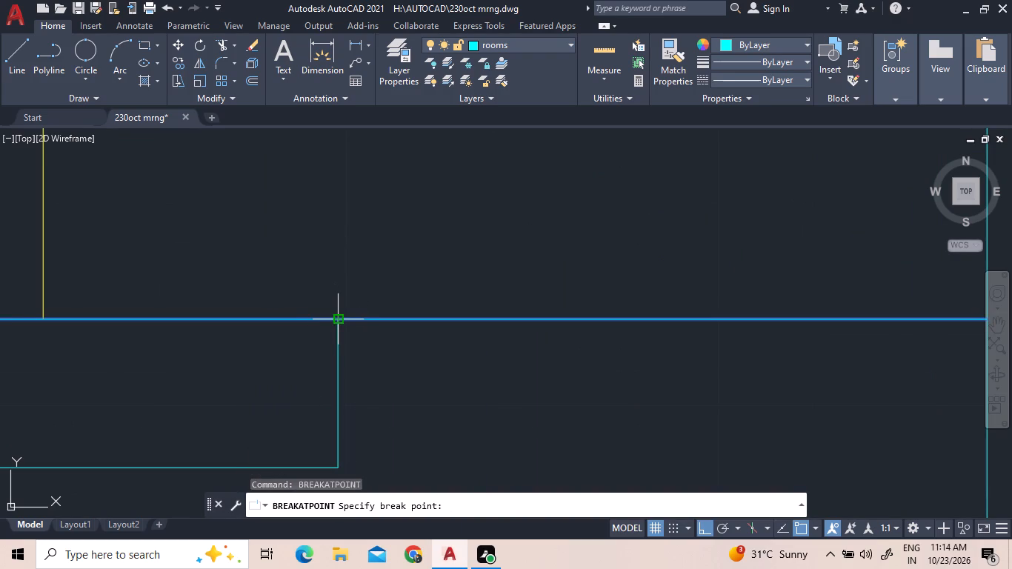
{"action": "left_click", "coordinate": [339, 315]}
Assign the ACAD_ISO02W100 linetype to the wall line segment spanning the opening east of the short cross line.
{"action": "left_click", "coordinate": [342, 317]}
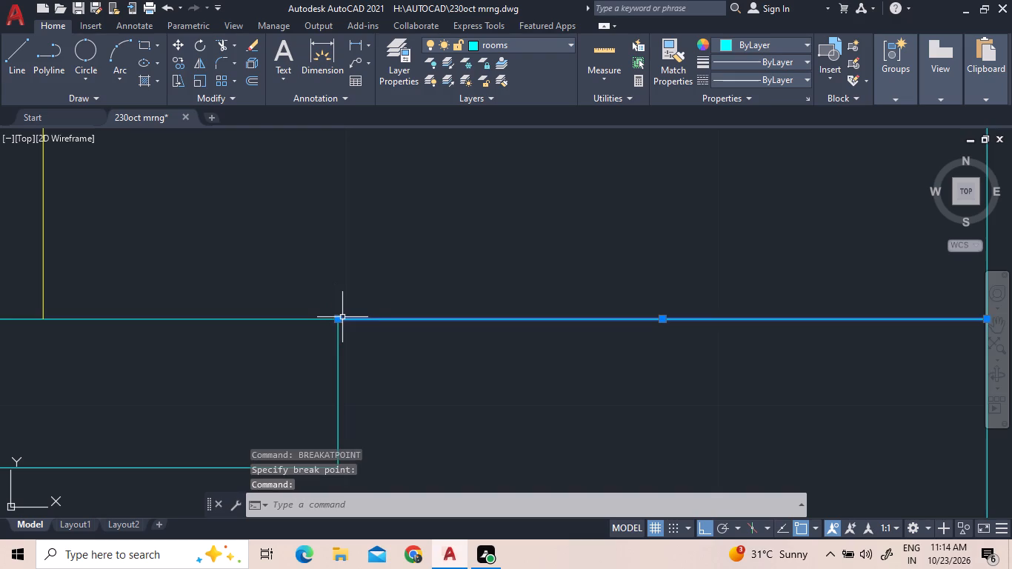
{"action": "left_click", "coordinate": [766, 80]}
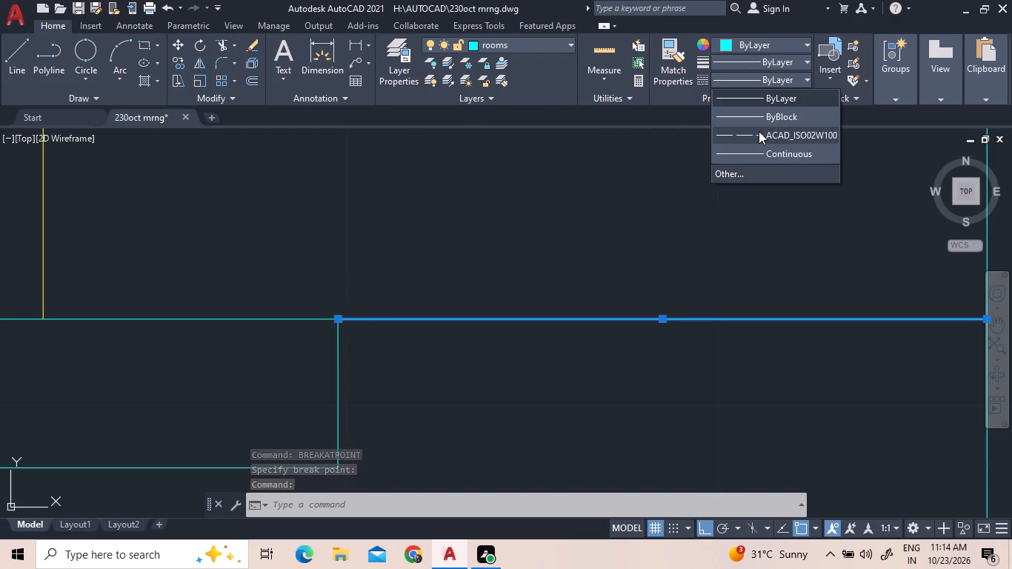
{"action": "left_click", "coordinate": [759, 131]}
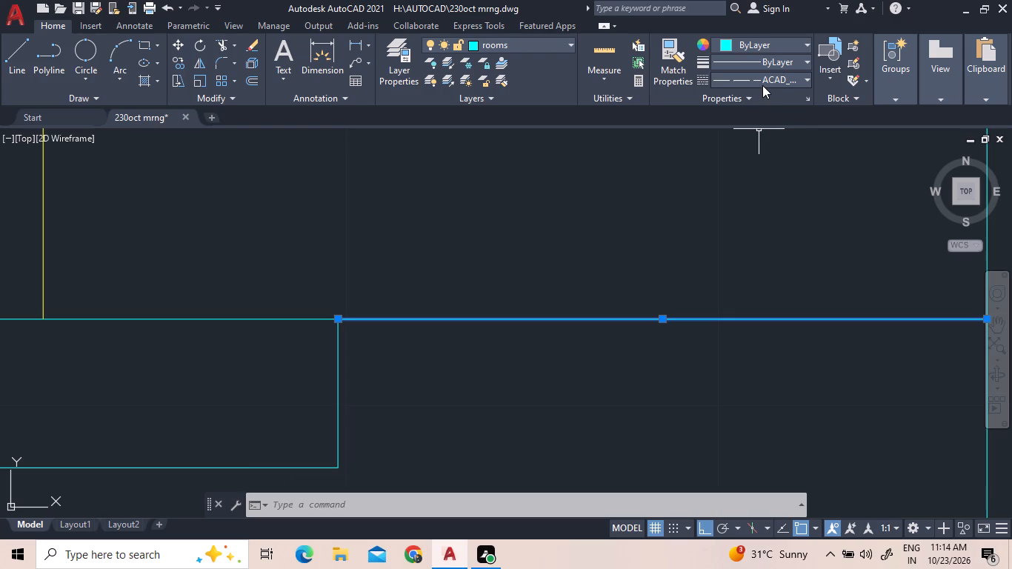
{"action": "left_click", "coordinate": [765, 81]}
{"action": "double_click", "coordinate": [755, 132]}
{"action": "left_click", "coordinate": [708, 159]}
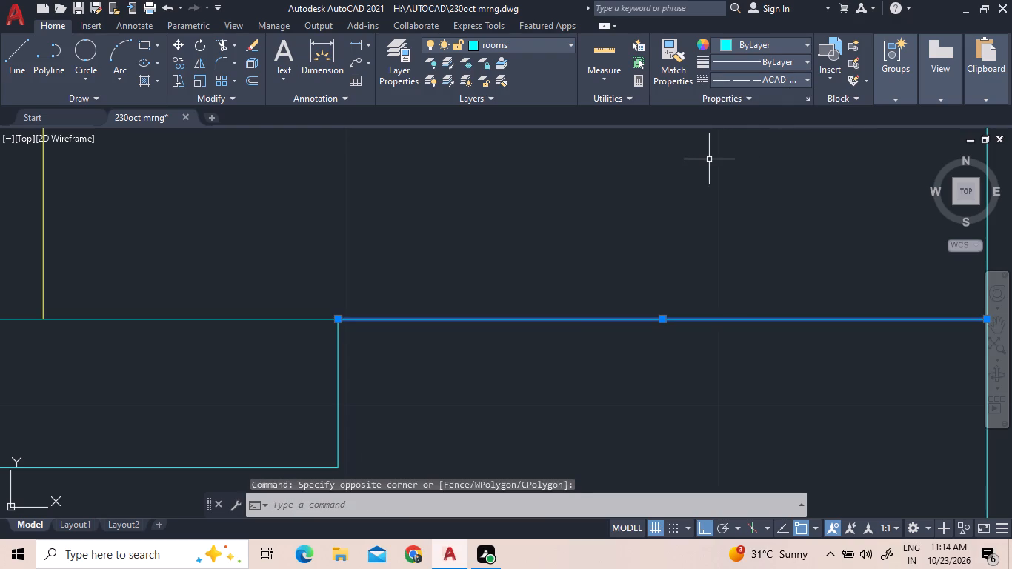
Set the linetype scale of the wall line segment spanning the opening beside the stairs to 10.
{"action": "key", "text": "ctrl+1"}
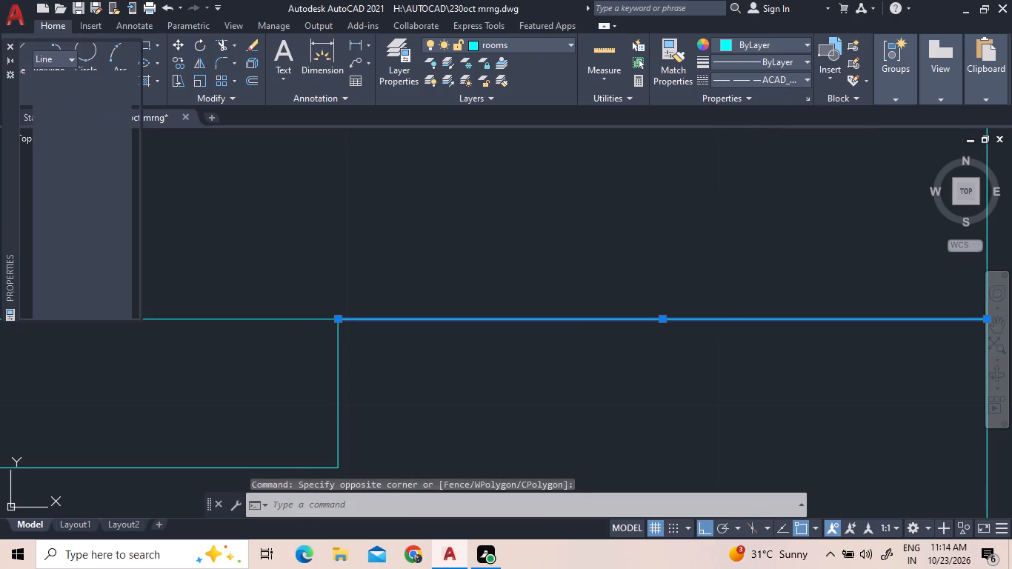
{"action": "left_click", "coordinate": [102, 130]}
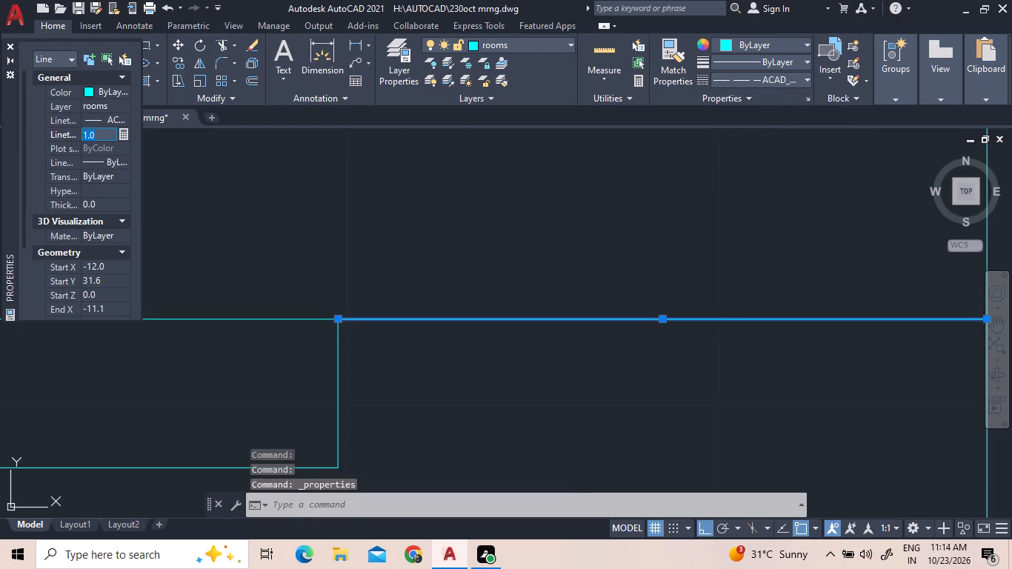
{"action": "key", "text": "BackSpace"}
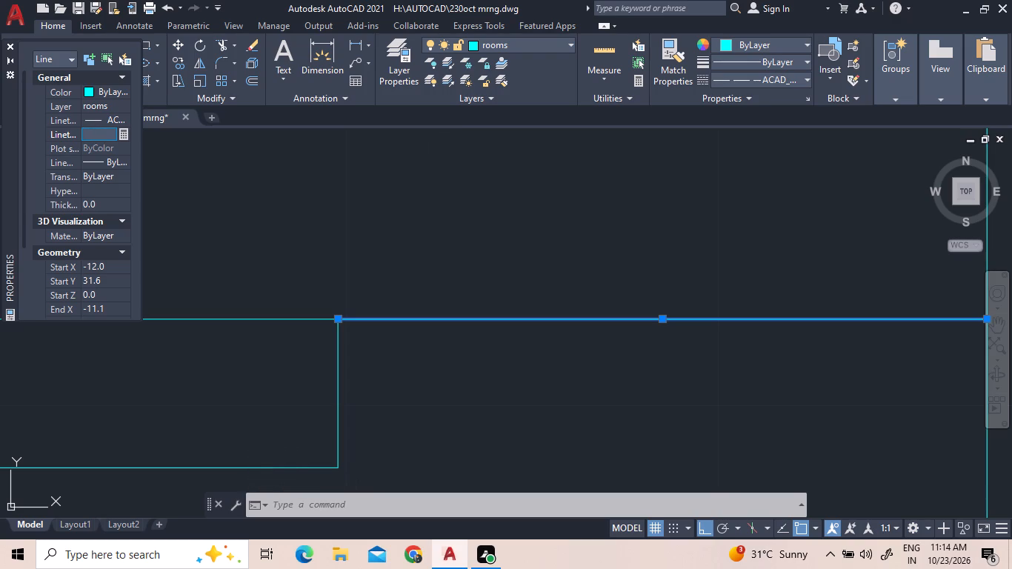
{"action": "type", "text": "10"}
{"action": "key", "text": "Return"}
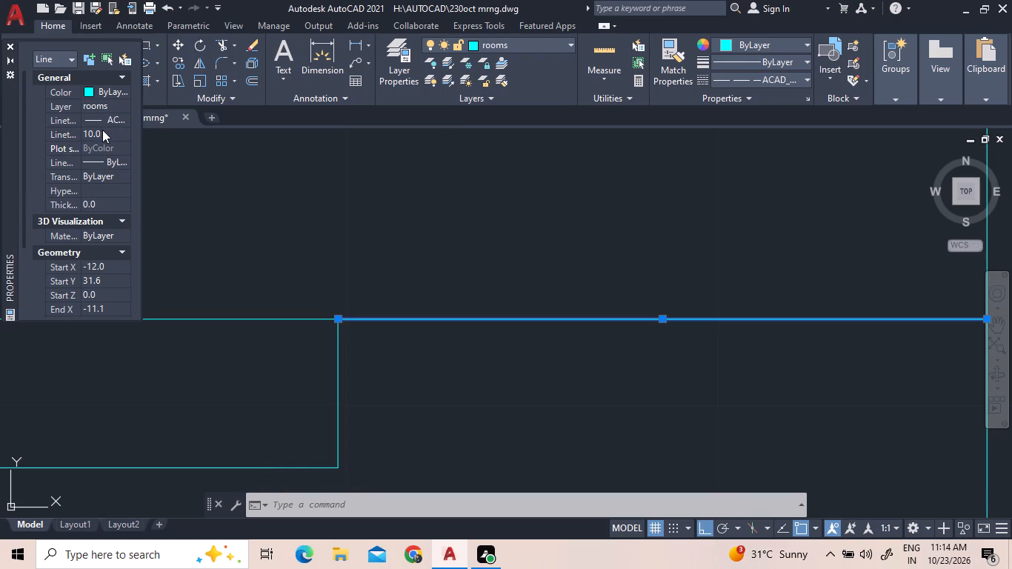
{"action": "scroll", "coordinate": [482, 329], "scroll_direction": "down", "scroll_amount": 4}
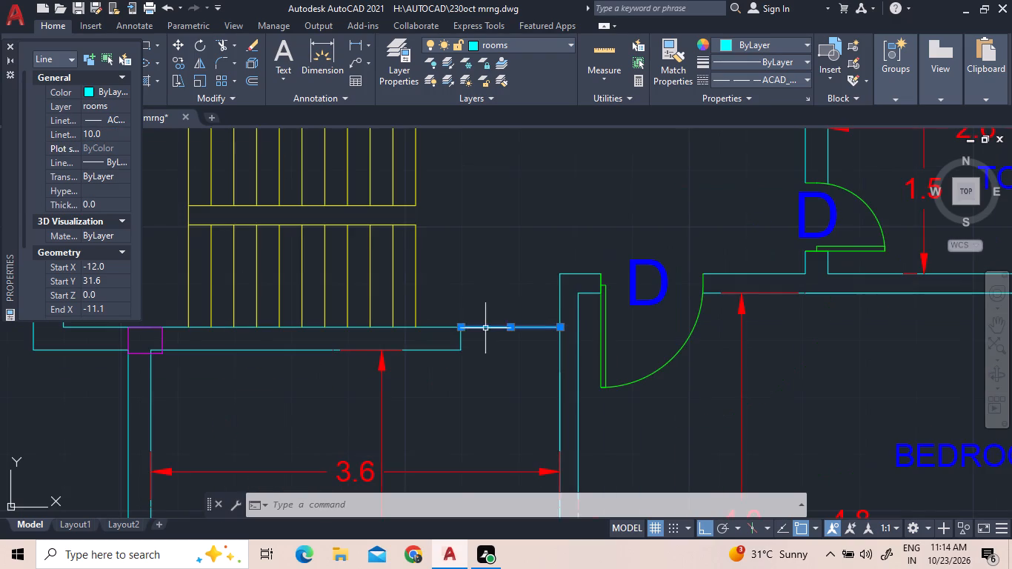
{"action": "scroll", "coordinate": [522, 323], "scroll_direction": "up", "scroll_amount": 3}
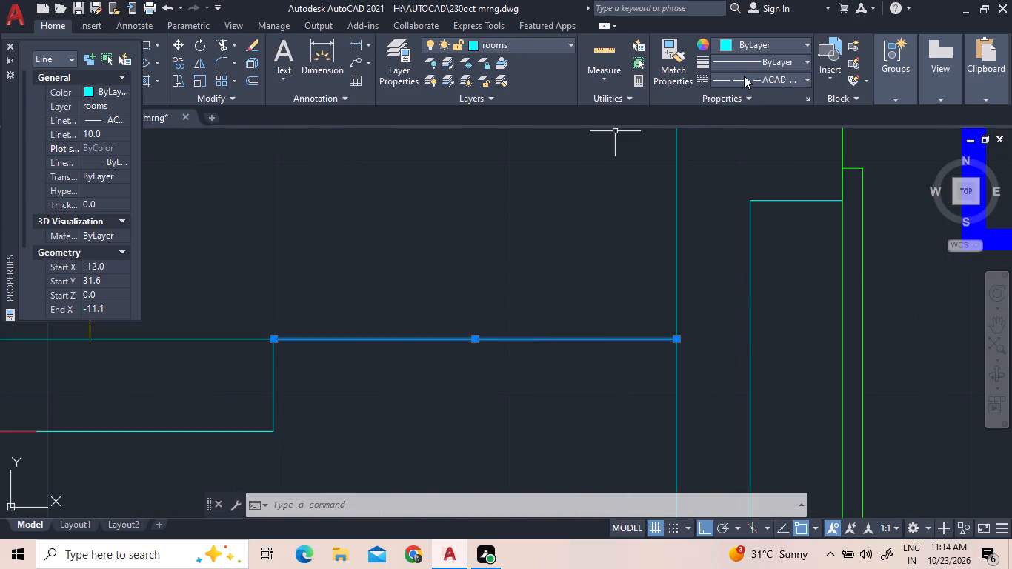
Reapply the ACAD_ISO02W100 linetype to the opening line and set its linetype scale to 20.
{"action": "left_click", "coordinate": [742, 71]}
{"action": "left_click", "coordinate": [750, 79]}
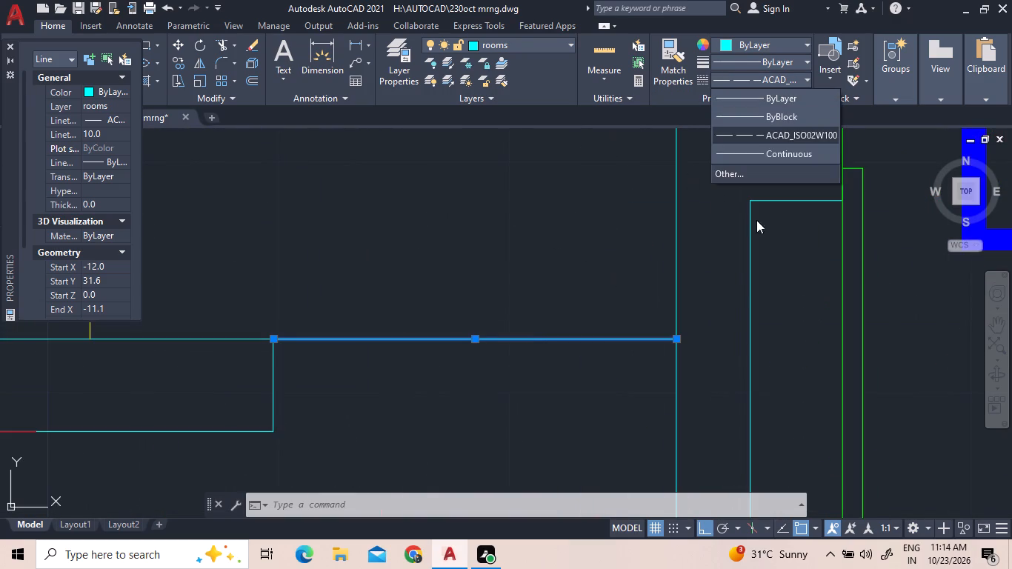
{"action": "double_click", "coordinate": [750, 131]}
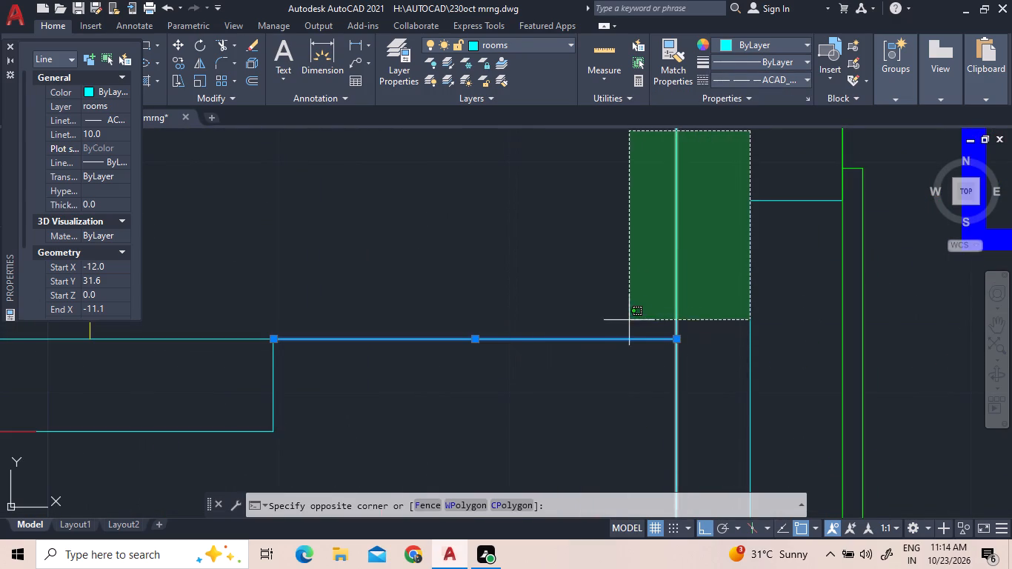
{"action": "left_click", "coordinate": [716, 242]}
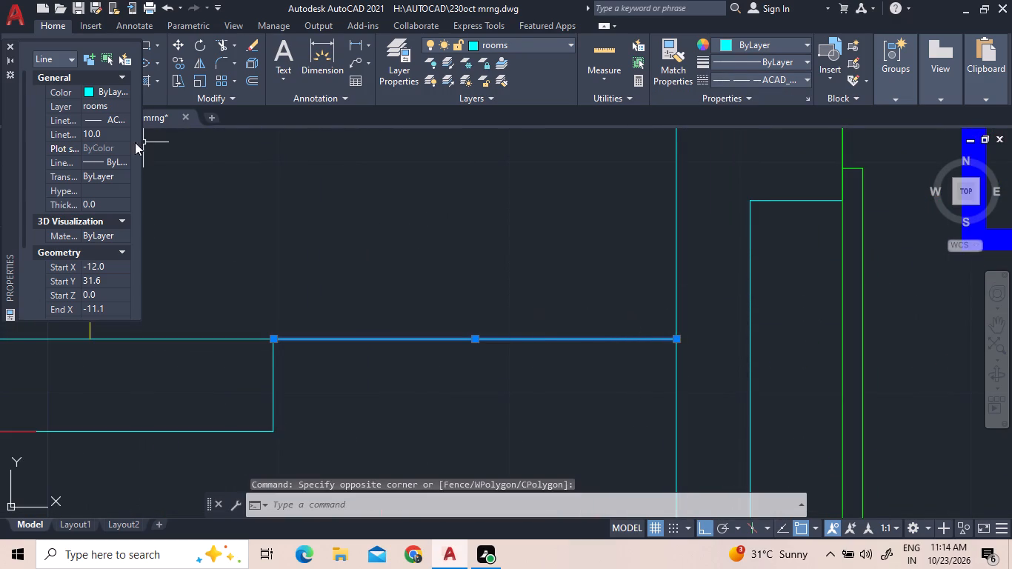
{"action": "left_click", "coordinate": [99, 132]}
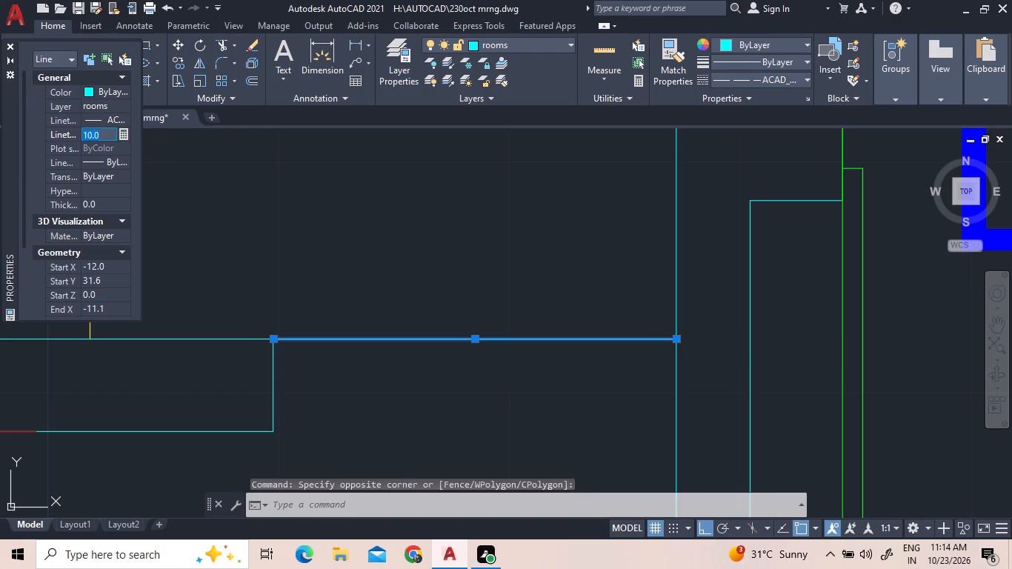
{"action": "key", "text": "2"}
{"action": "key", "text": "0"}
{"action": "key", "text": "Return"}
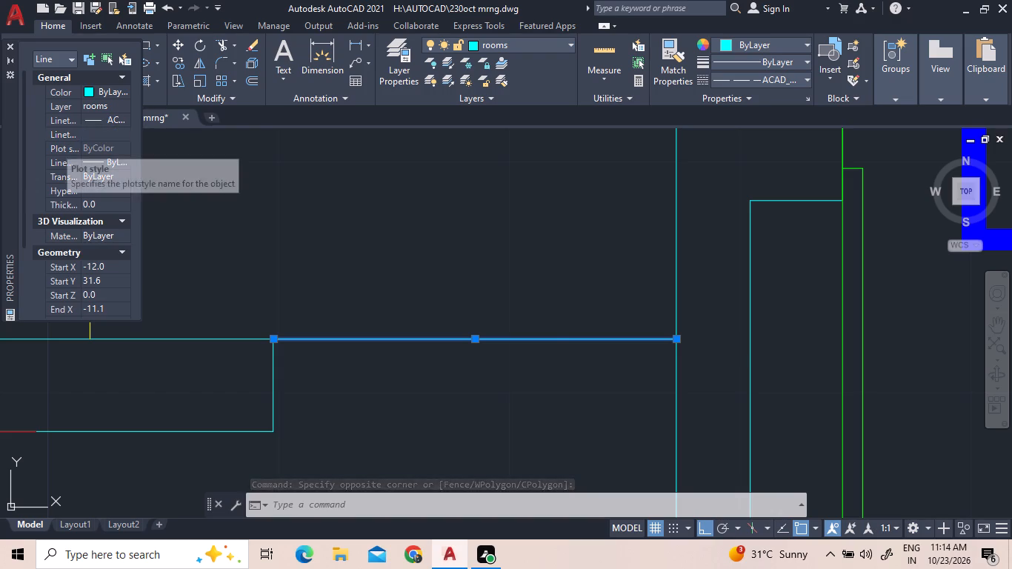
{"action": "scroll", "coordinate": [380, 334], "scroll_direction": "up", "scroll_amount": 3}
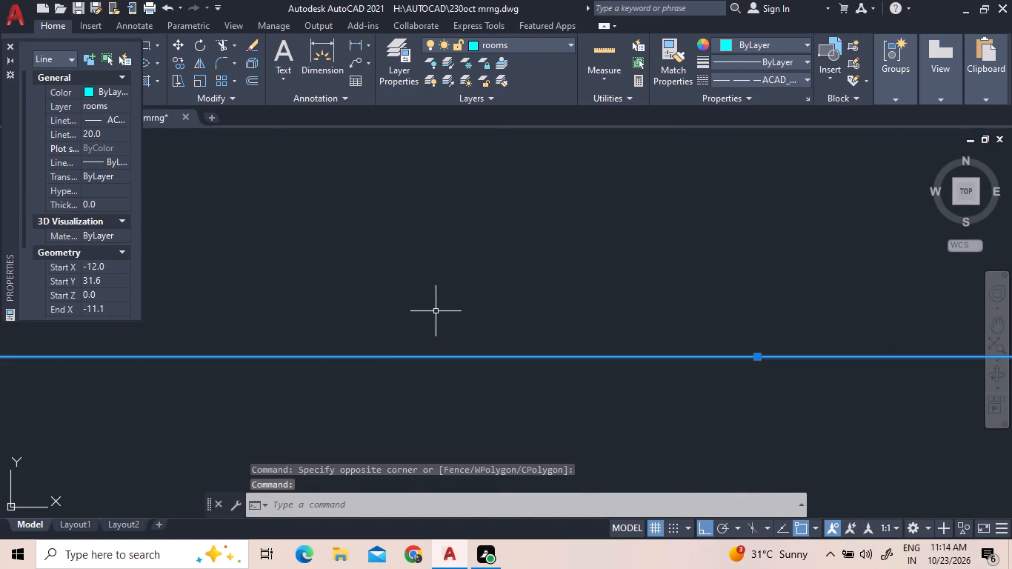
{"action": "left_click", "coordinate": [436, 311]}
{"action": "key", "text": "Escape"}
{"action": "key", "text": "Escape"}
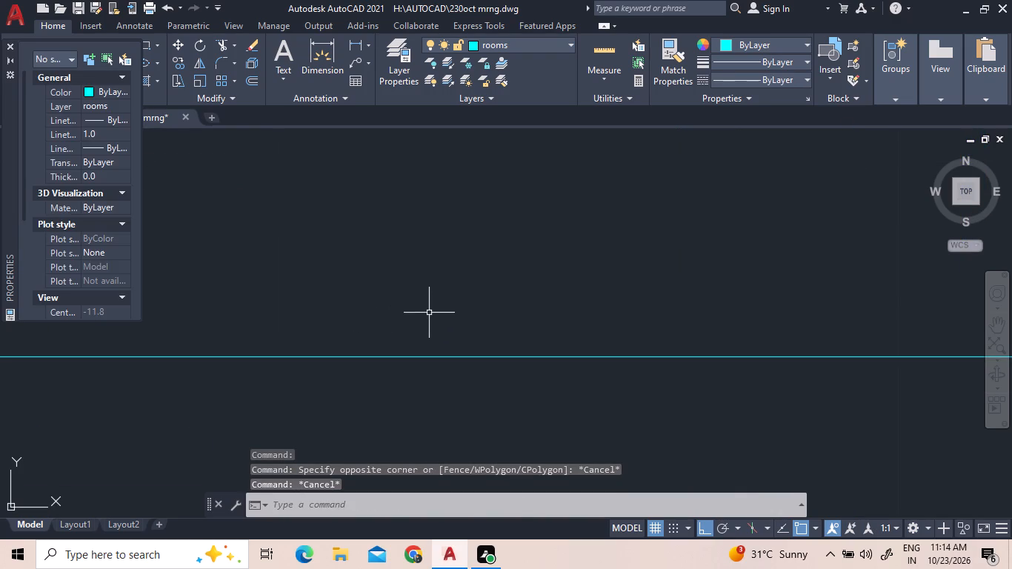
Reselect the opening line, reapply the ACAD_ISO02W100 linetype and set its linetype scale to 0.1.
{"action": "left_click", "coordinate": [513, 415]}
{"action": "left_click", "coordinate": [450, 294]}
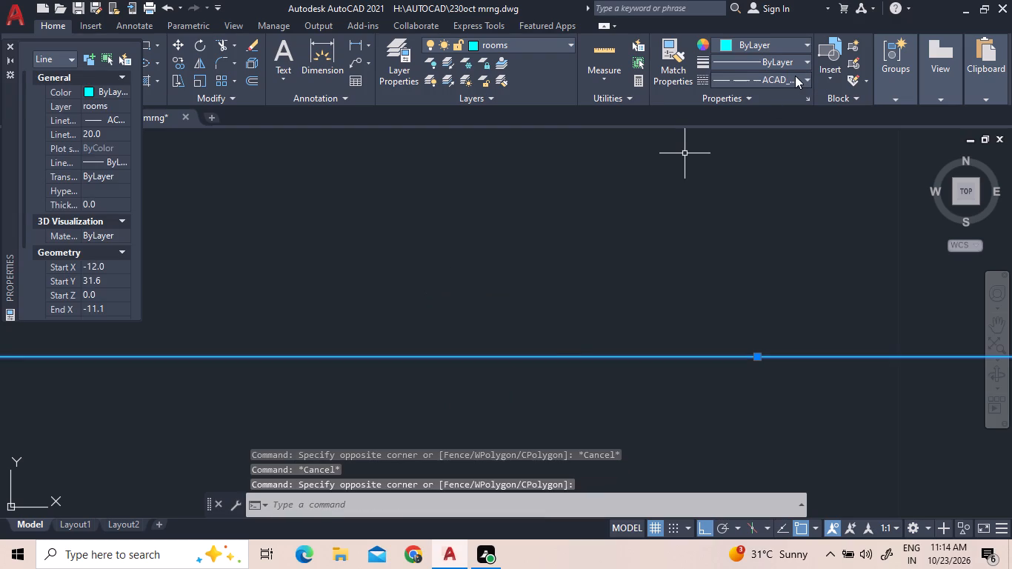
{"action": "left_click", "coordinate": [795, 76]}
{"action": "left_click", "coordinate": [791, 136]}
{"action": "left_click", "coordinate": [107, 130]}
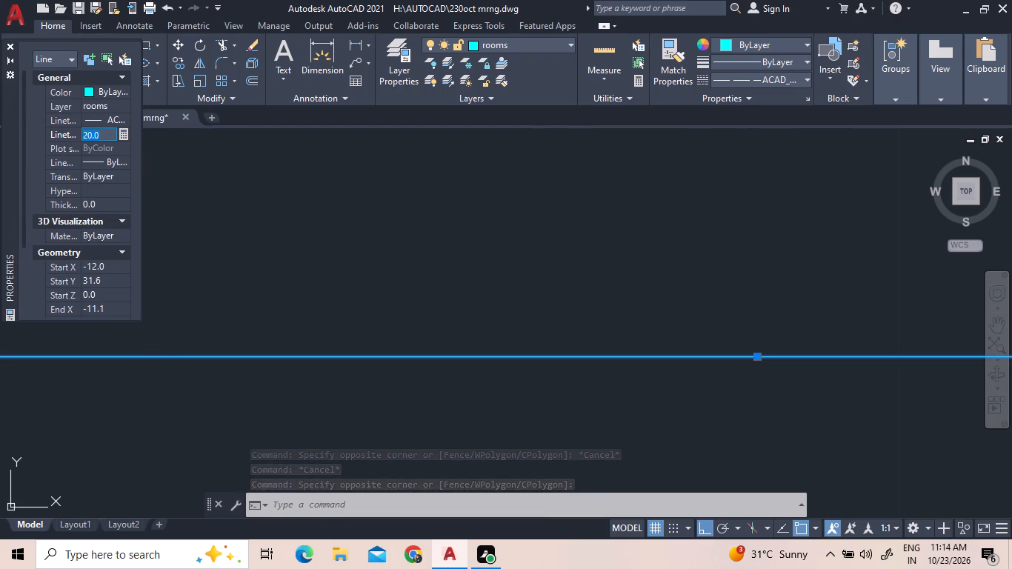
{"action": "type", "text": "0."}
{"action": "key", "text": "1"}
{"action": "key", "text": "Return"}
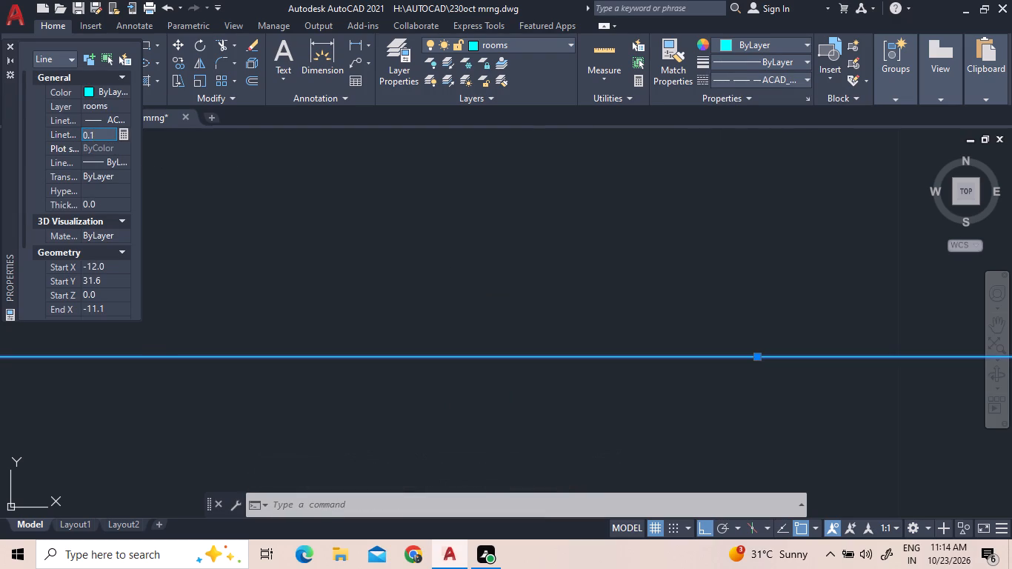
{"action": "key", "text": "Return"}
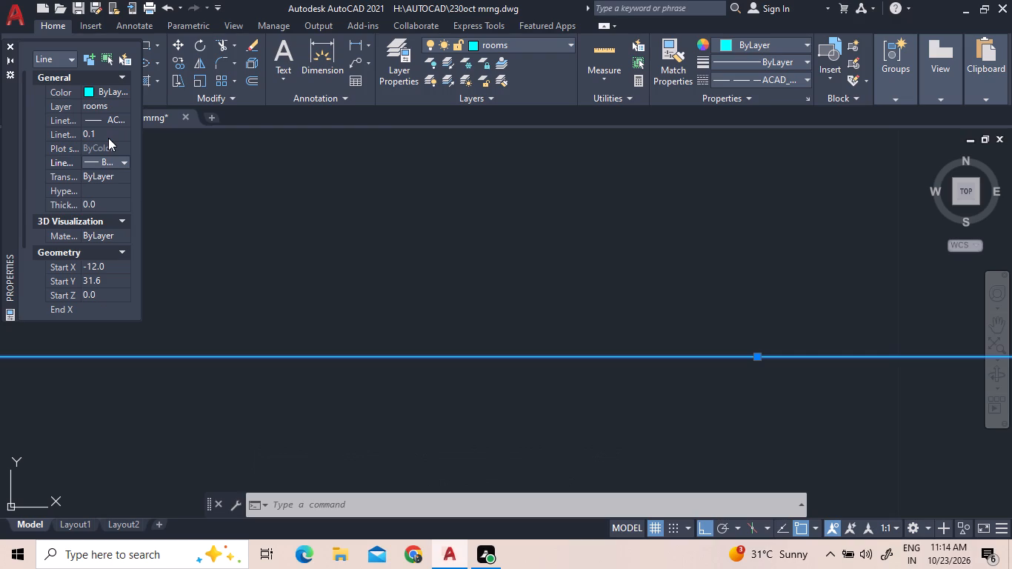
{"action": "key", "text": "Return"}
Set the linetype scale of the opening line beside the stairs to 0.5 and deselect it.
{"action": "scroll", "coordinate": [96, 186], "scroll_direction": "down", "scroll_amount": 5}
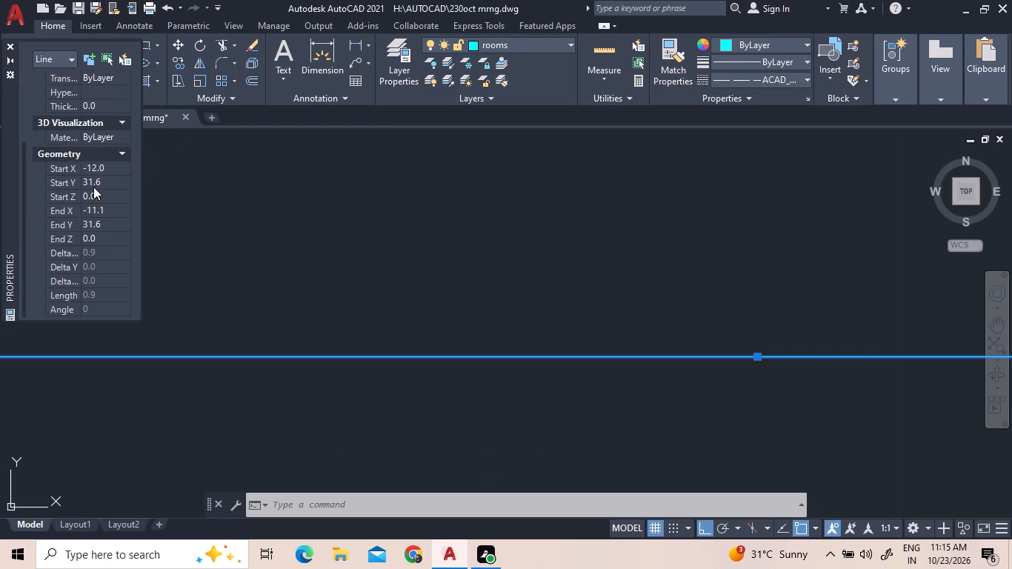
{"action": "scroll", "coordinate": [96, 198], "scroll_direction": "up", "scroll_amount": 3}
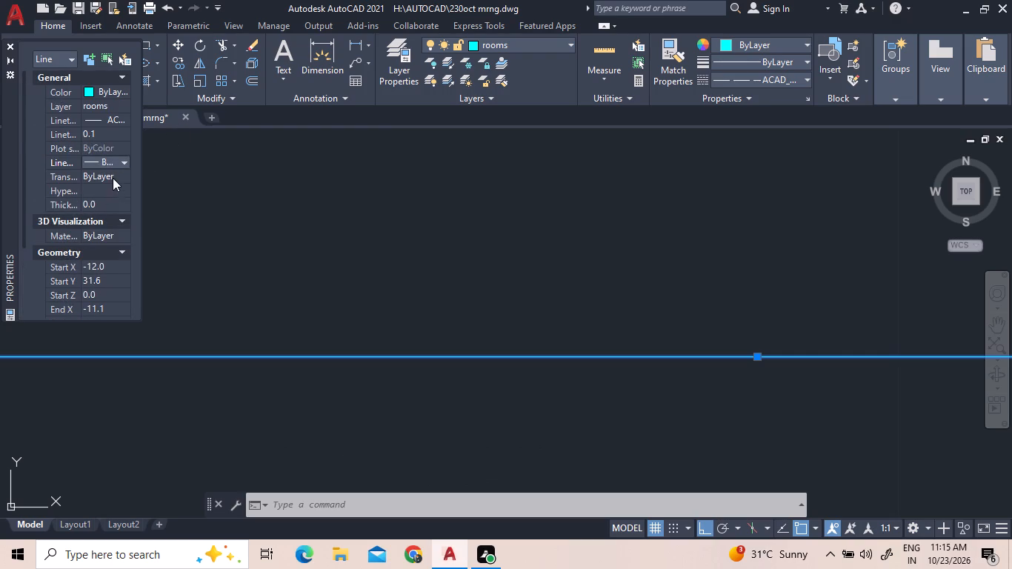
{"action": "left_click", "coordinate": [96, 137]}
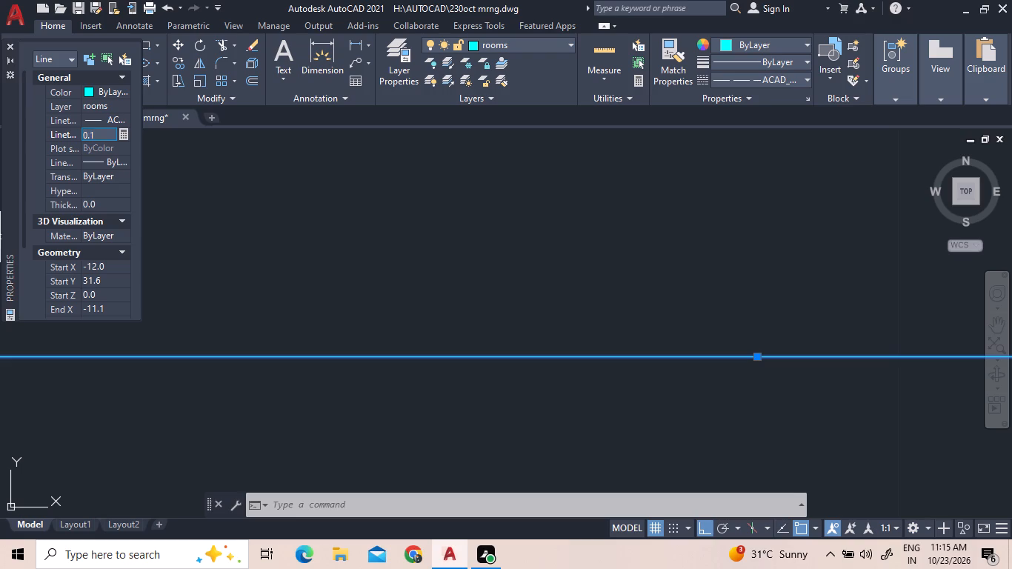
{"action": "key", "text": "0"}
{"action": "key", "text": "period"}
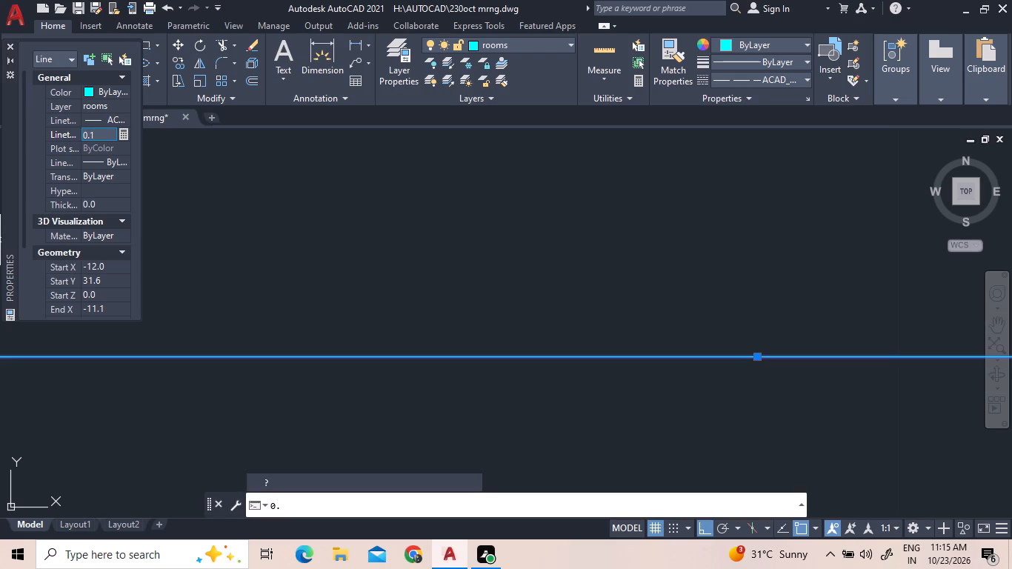
{"action": "key", "text": "BackSpace"}
{"action": "key", "text": "BackSpace"}
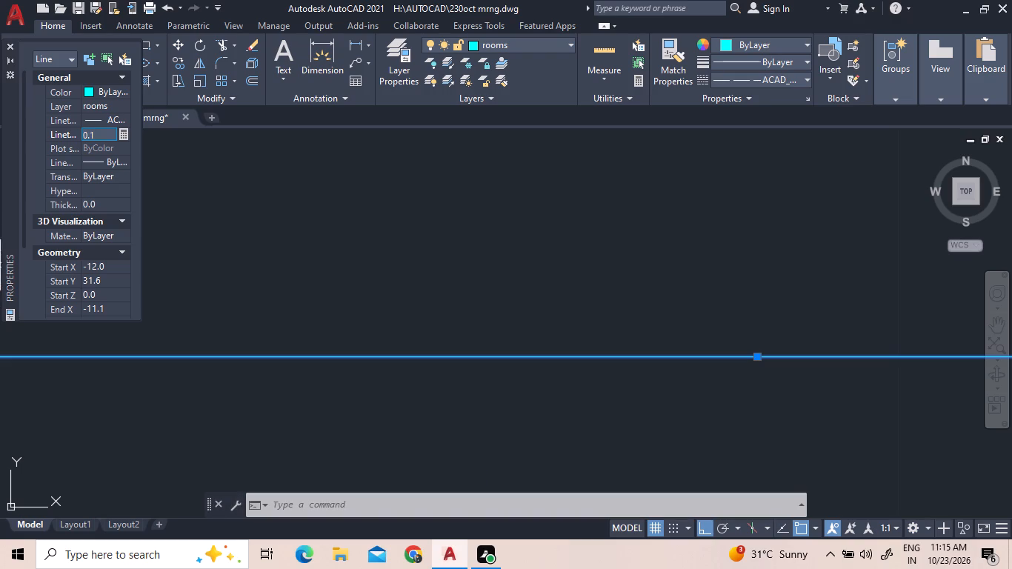
{"action": "left_click", "coordinate": [93, 132]}
{"action": "key", "text": "BackSpace"}
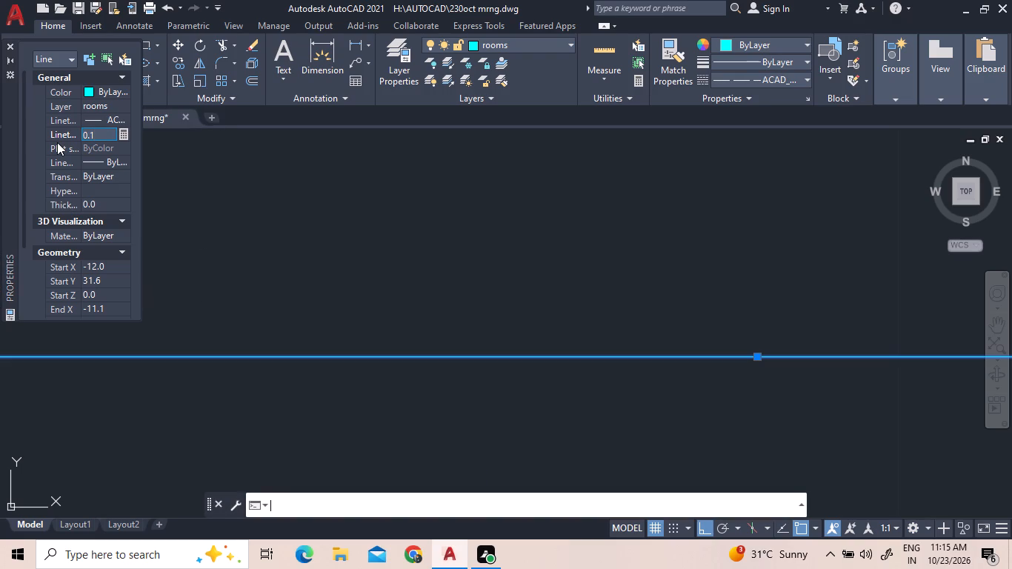
{"action": "key", "text": "4"}
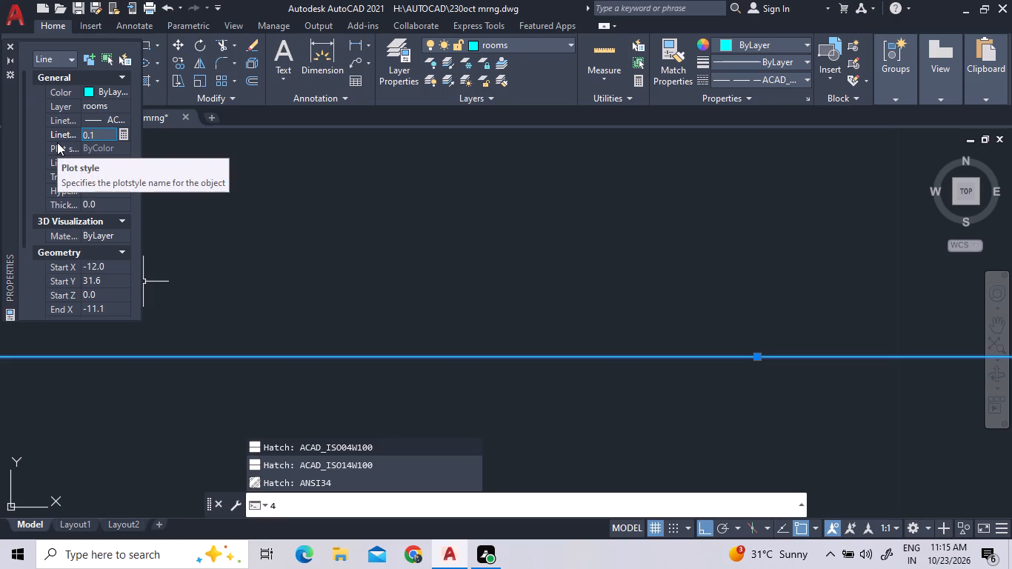
{"action": "key", "text": "BackSpace"}
{"action": "key", "text": "5"}
{"action": "left_click", "coordinate": [93, 137]}
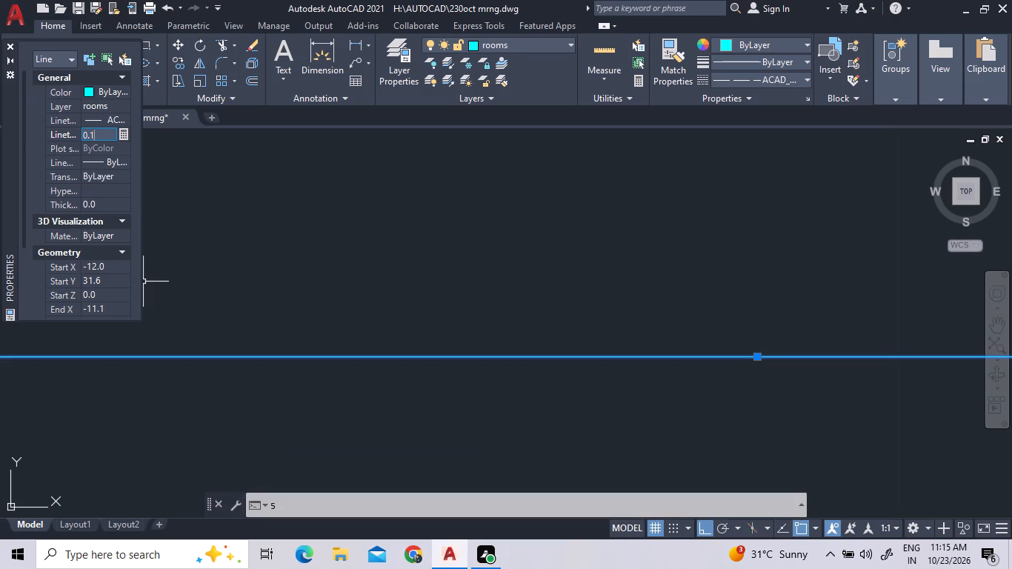
{"action": "key", "text": "BackSpace"}
{"action": "key", "text": "5"}
{"action": "key", "text": "Return"}
{"action": "key", "text": "Return"}
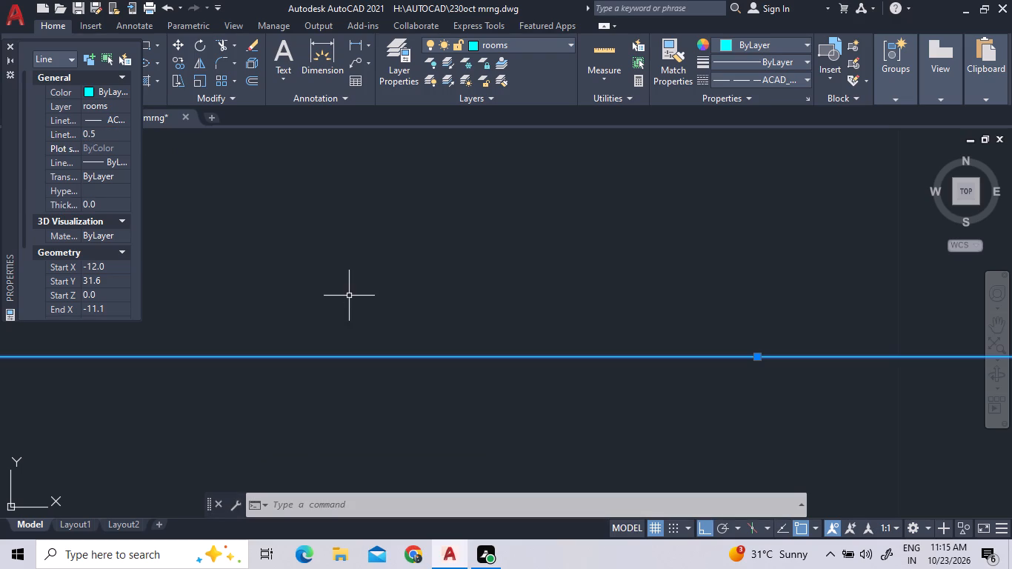
{"action": "key", "text": "Escape"}
{"action": "scroll", "coordinate": [442, 371], "scroll_direction": "down", "scroll_amount": 4}
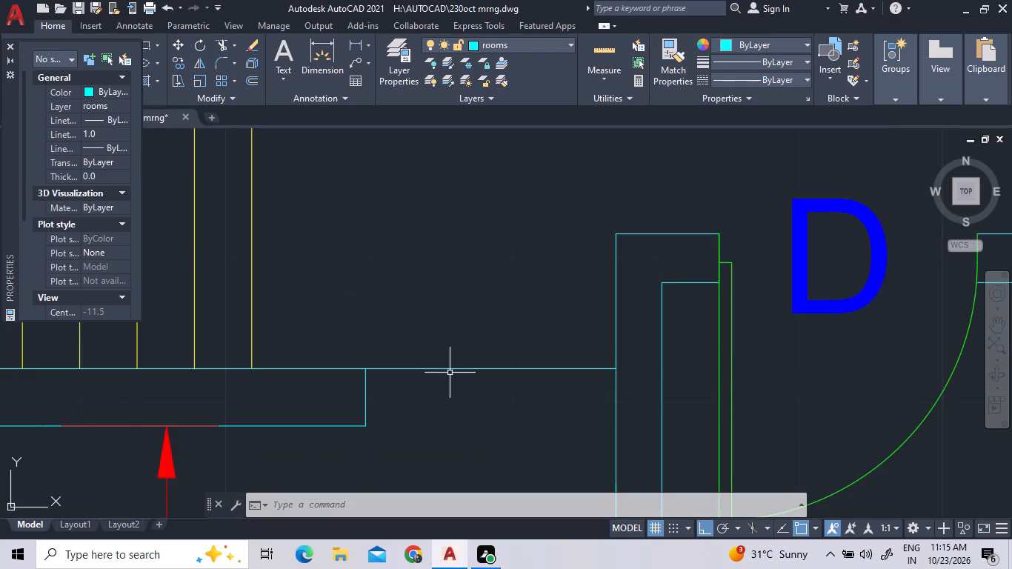
Try a 0.13 mm lineweight on the opening line beside the stairs, and settle on 0.25 mm.
{"action": "left_click", "coordinate": [449, 368]}
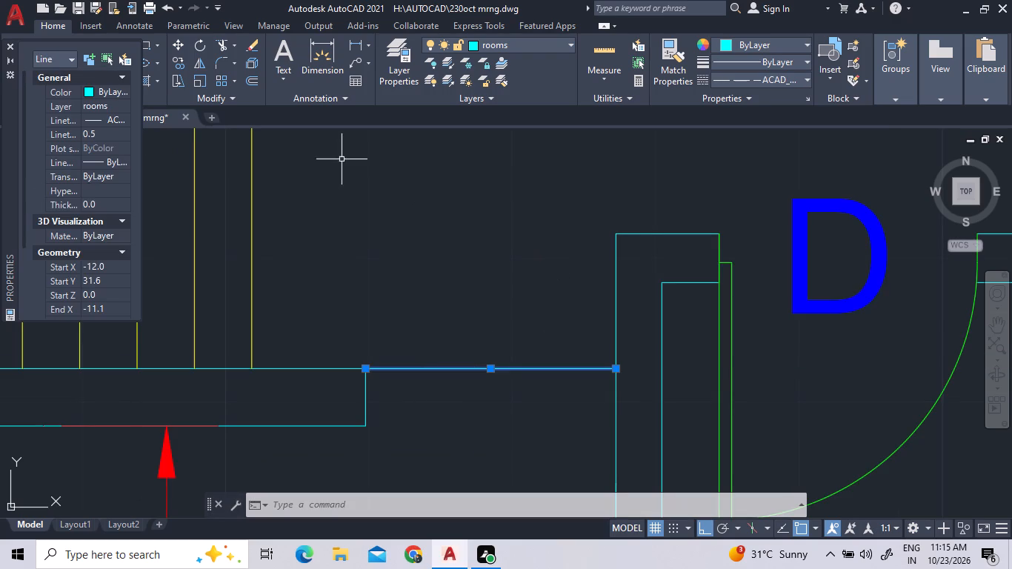
{"action": "left_click", "coordinate": [122, 117]}
{"action": "left_click", "coordinate": [121, 121]}
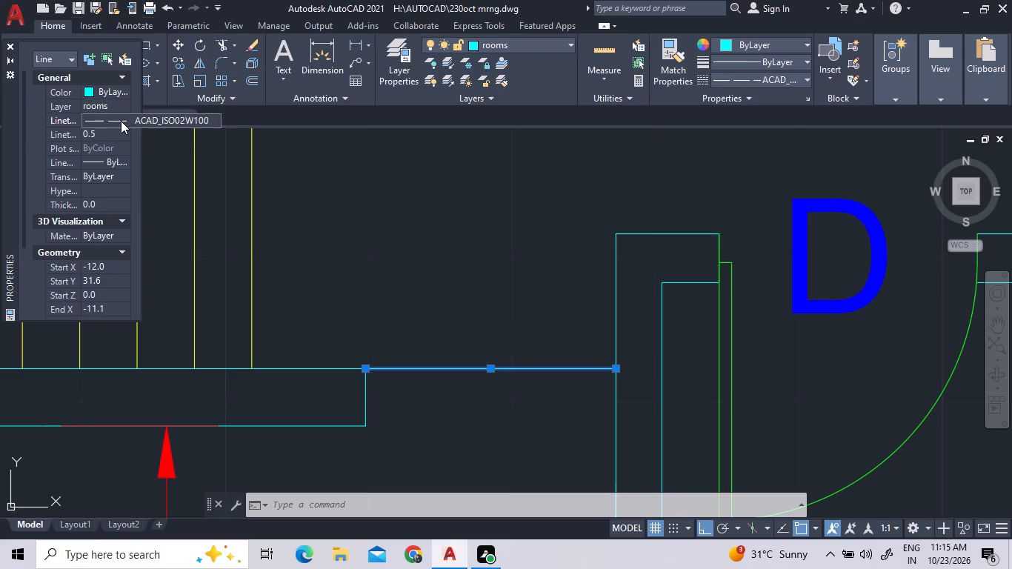
{"action": "left_click", "coordinate": [121, 159]}
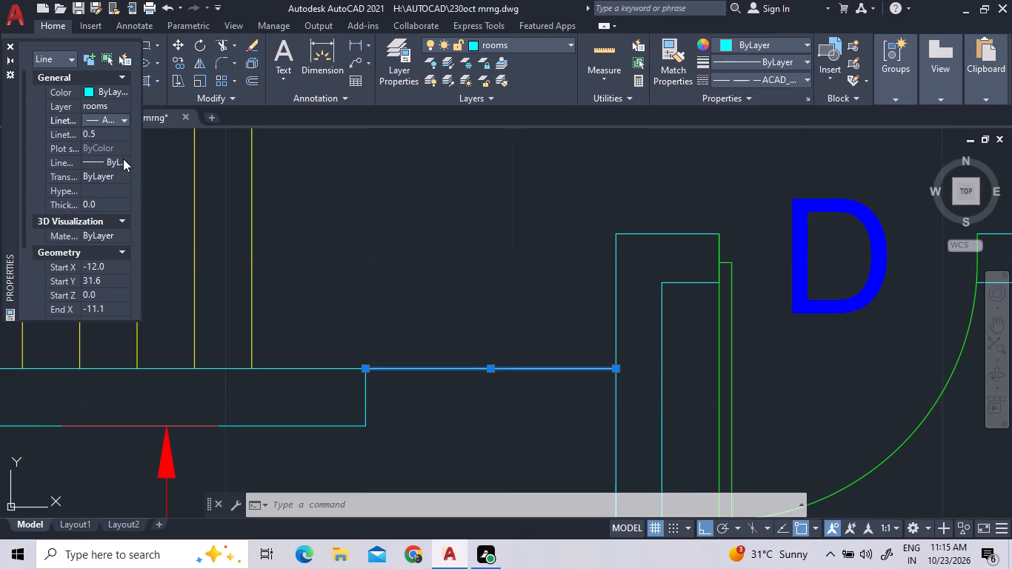
{"action": "left_click", "coordinate": [118, 159]}
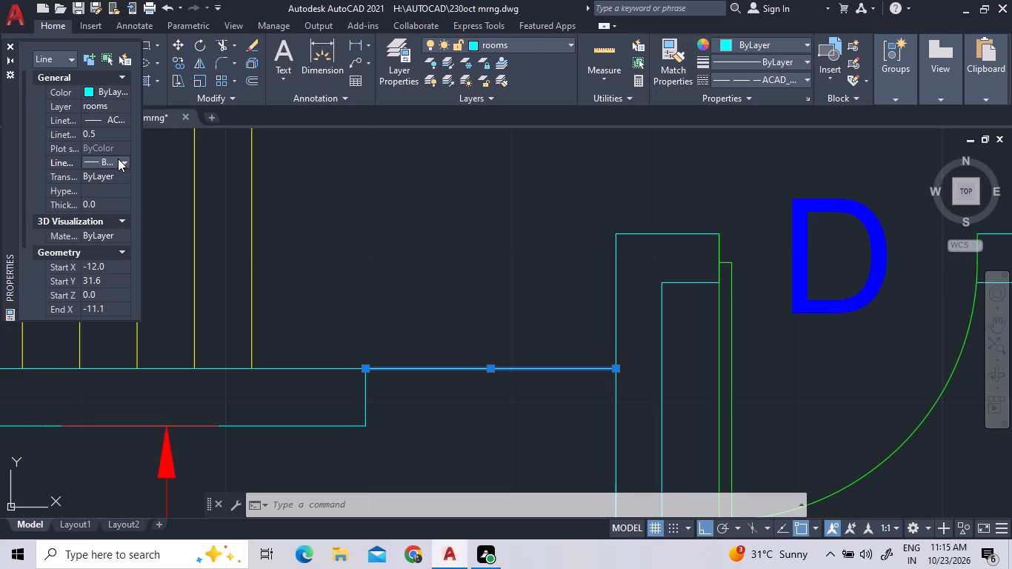
{"action": "left_click", "coordinate": [118, 159]}
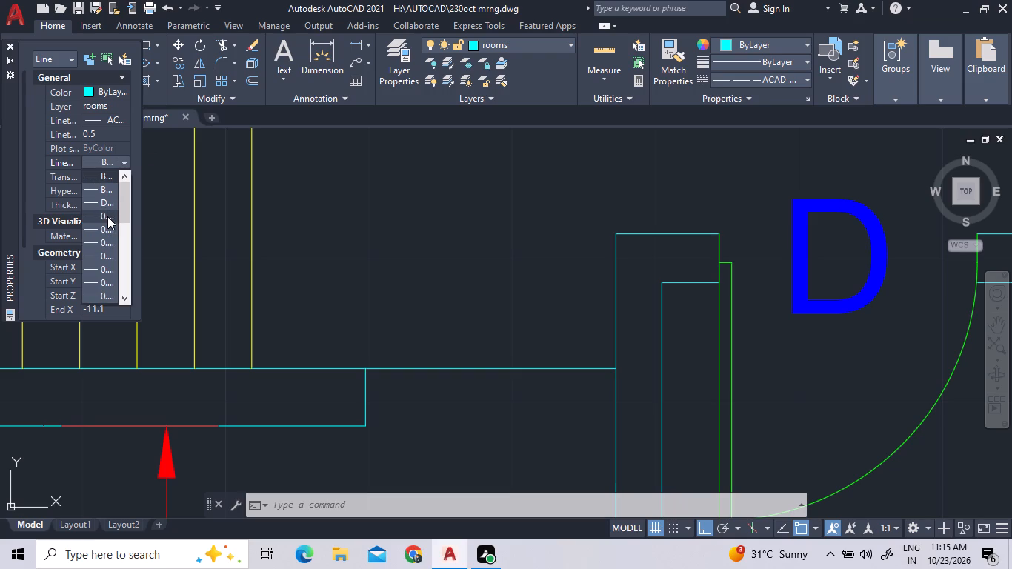
{"action": "left_click", "coordinate": [110, 256]}
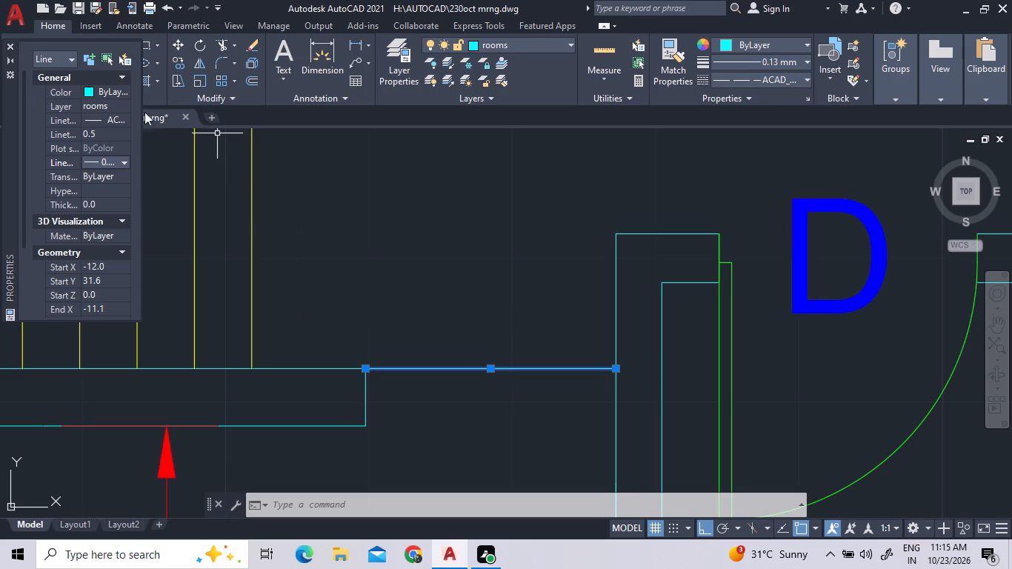
{"action": "left_click", "coordinate": [124, 156]}
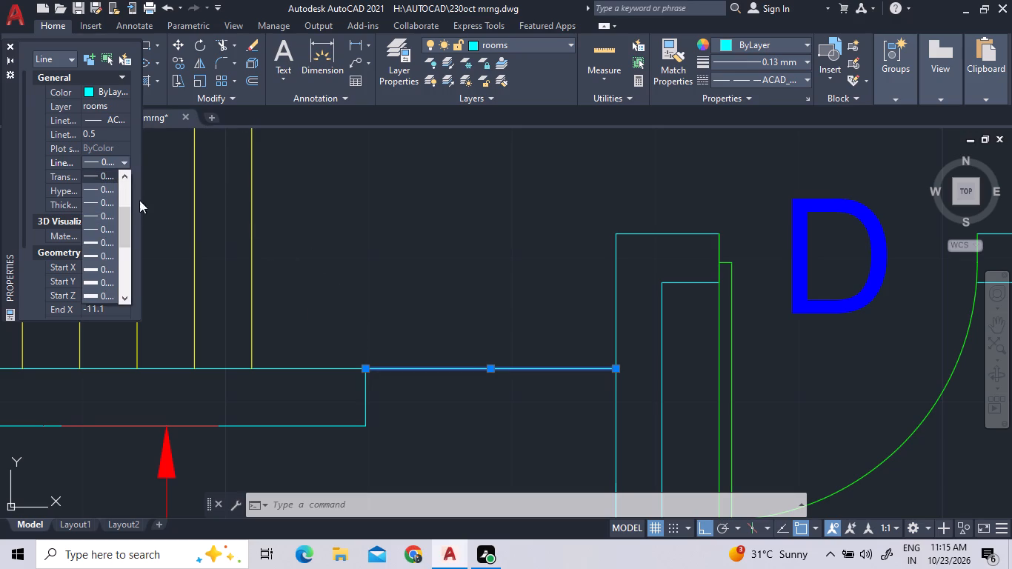
{"action": "left_click", "coordinate": [93, 224]}
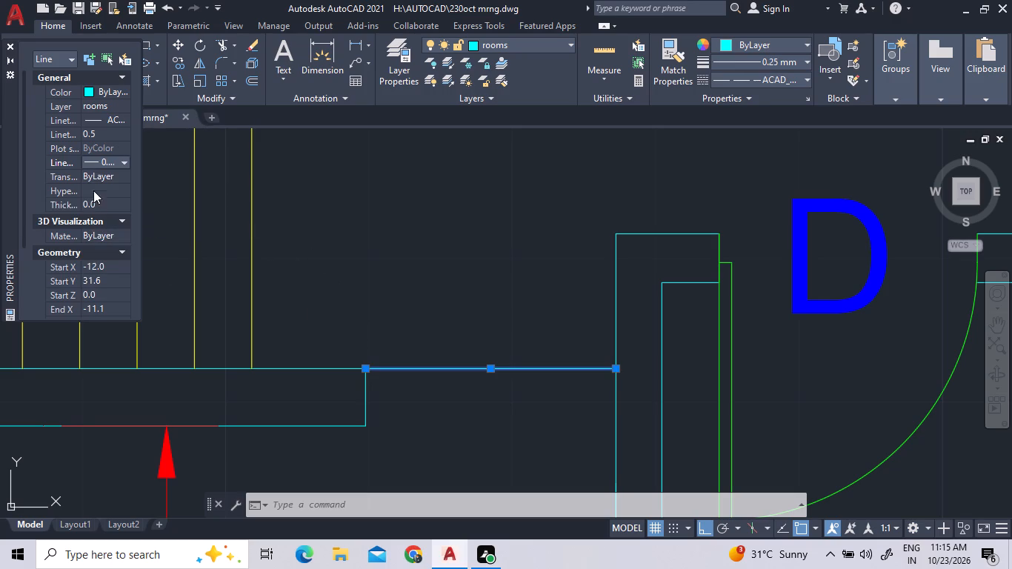
Set the opening line's linetype scale to 1.2, close its properties and deselect it.
{"action": "left_click", "coordinate": [97, 131]}
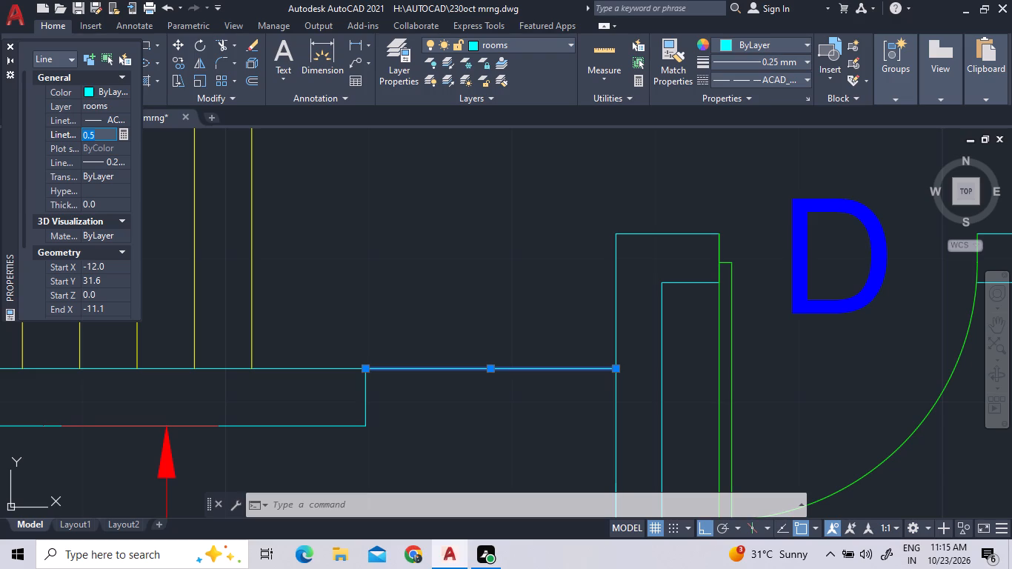
{"action": "type", "text": "1.2"}
{"action": "key", "text": "Return"}
{"action": "key", "text": "Escape"}
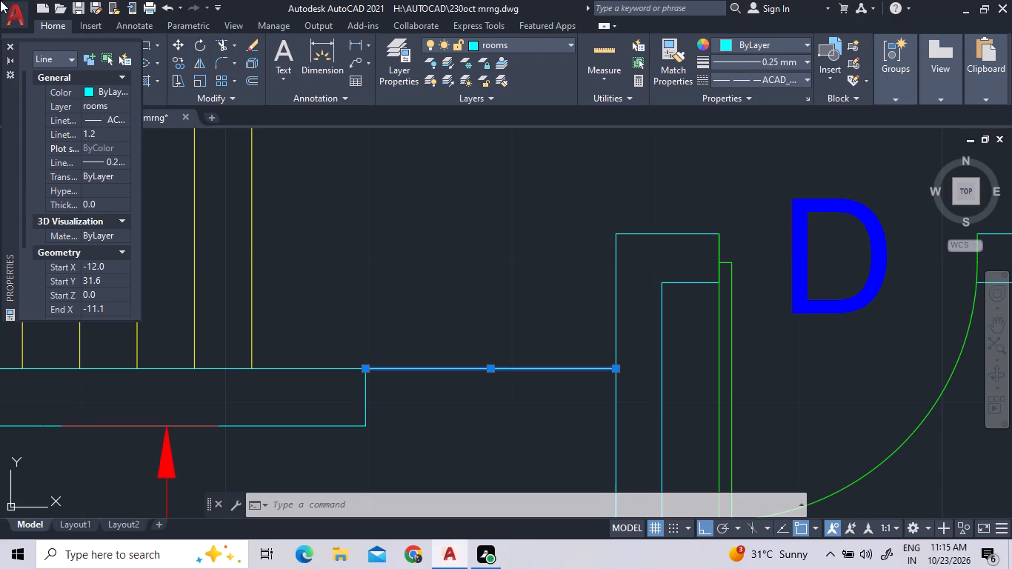
{"action": "left_click", "coordinate": [6, 43]}
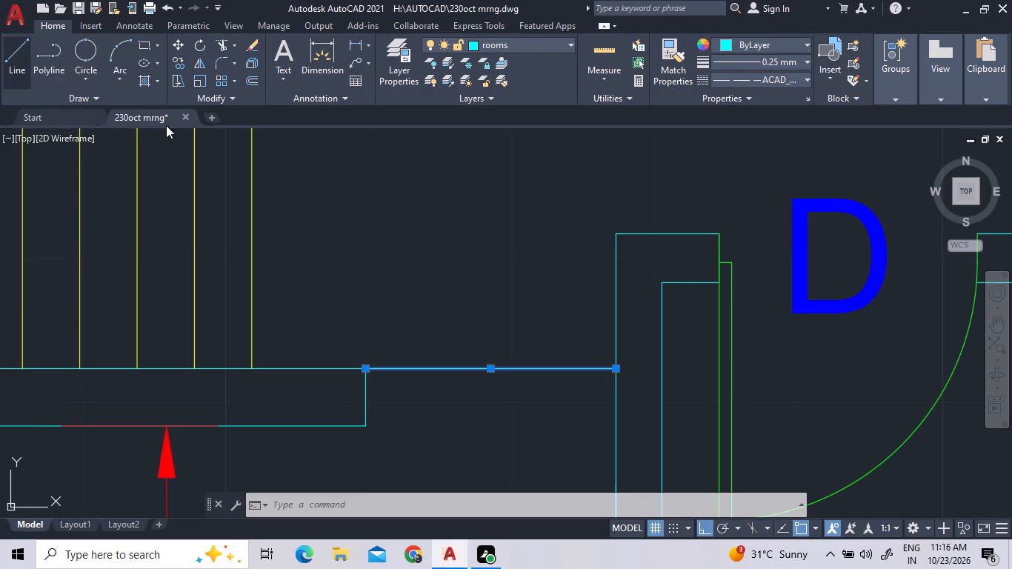
{"action": "key", "text": "Escape"}
Draw two crossing diagonal lines between opposite corners of the column at the upper toilet's outer corner.
{"action": "scroll", "coordinate": [527, 297], "scroll_direction": "down", "scroll_amount": 4}
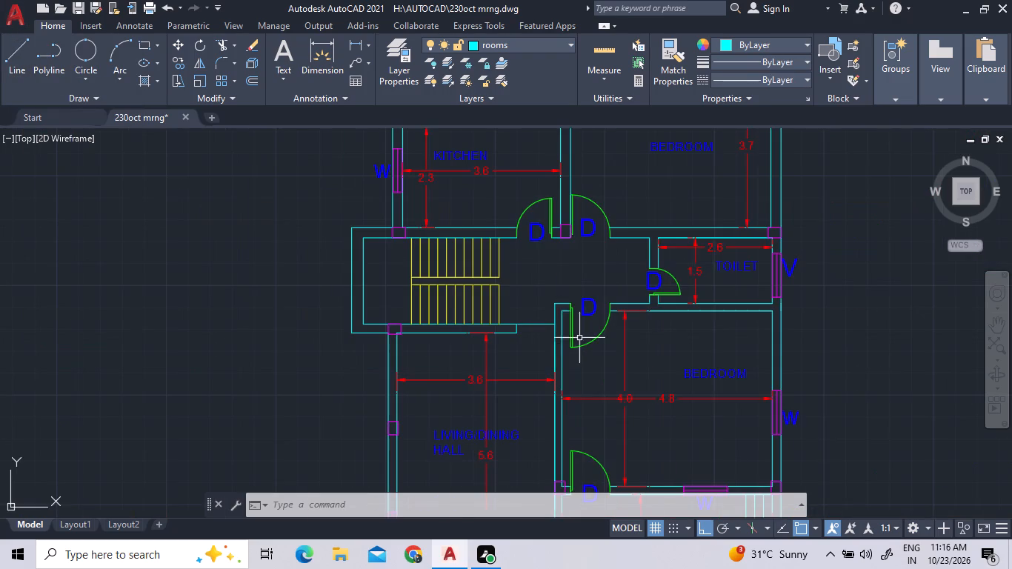
{"action": "scroll", "coordinate": [590, 338], "scroll_direction": "down", "scroll_amount": 1}
{"action": "middle_click_drag", "start_coordinate": [566, 293], "coordinate": [491, 322]}
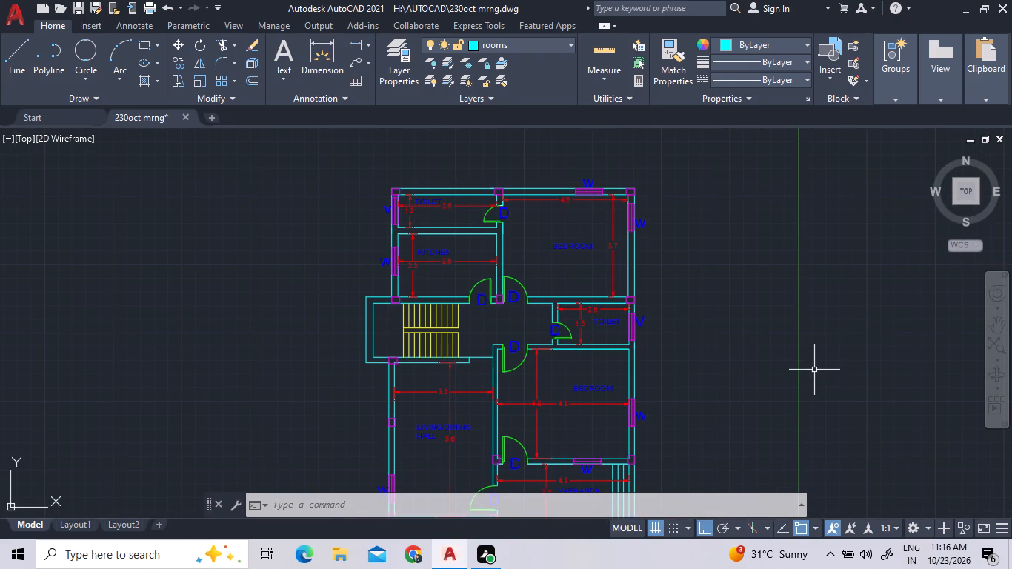
{"action": "scroll", "coordinate": [485, 176], "scroll_direction": "up", "scroll_amount": 2}
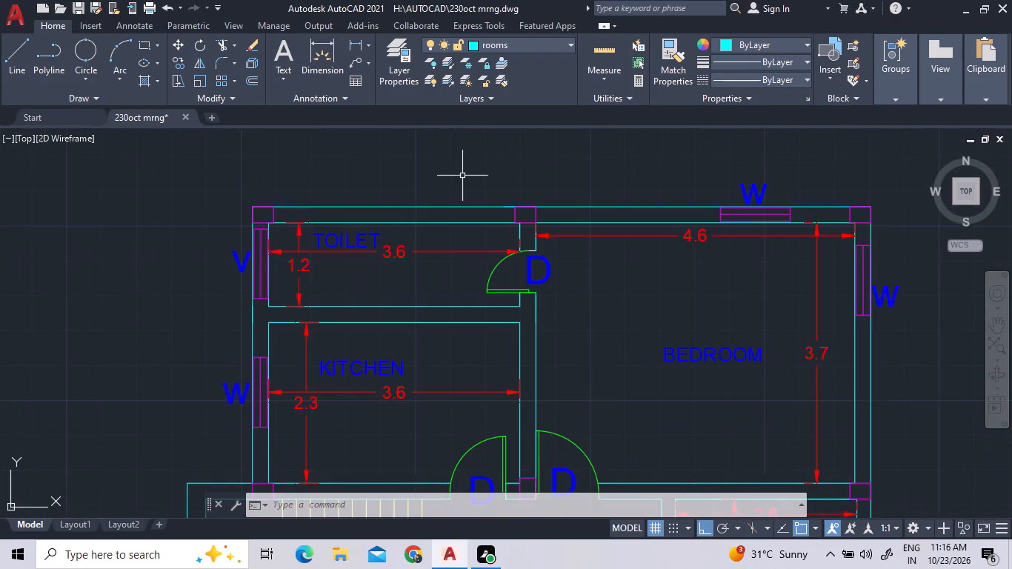
{"action": "scroll", "coordinate": [310, 193], "scroll_direction": "up", "scroll_amount": 1}
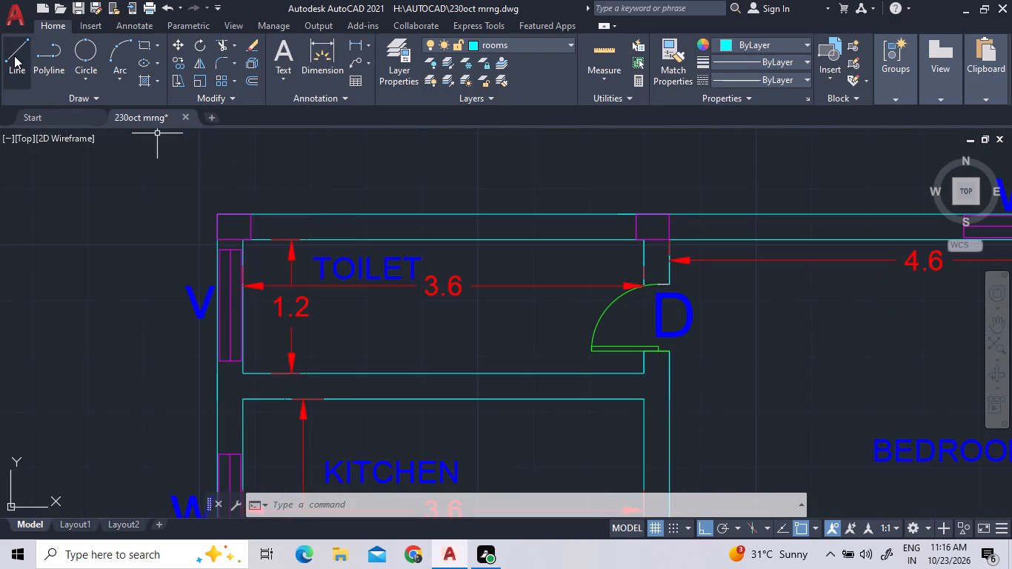
{"action": "left_click", "coordinate": [14, 56]}
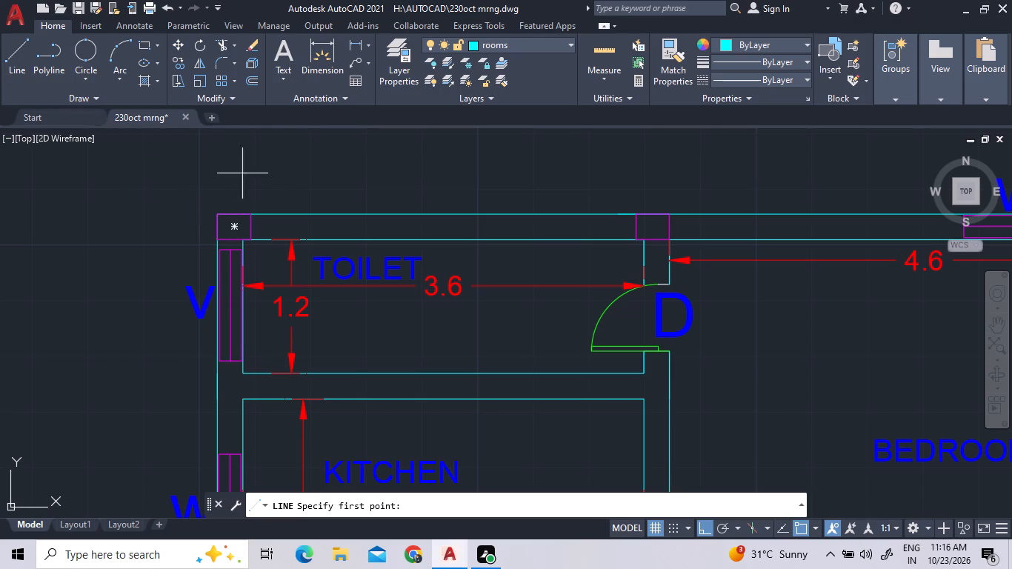
{"action": "left_click", "coordinate": [220, 213]}
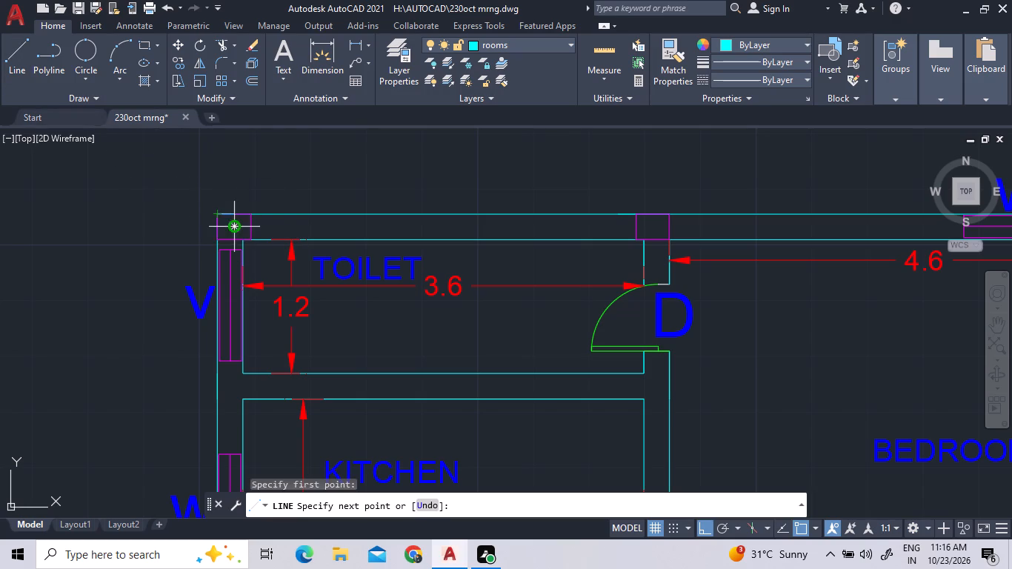
{"action": "left_click", "coordinate": [248, 244]}
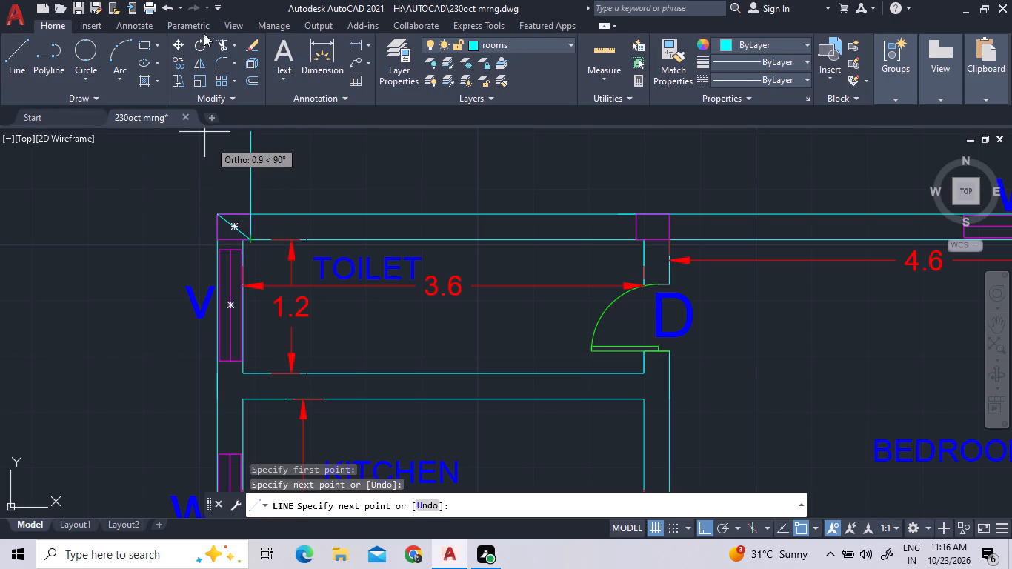
{"action": "left_click", "coordinate": [10, 44]}
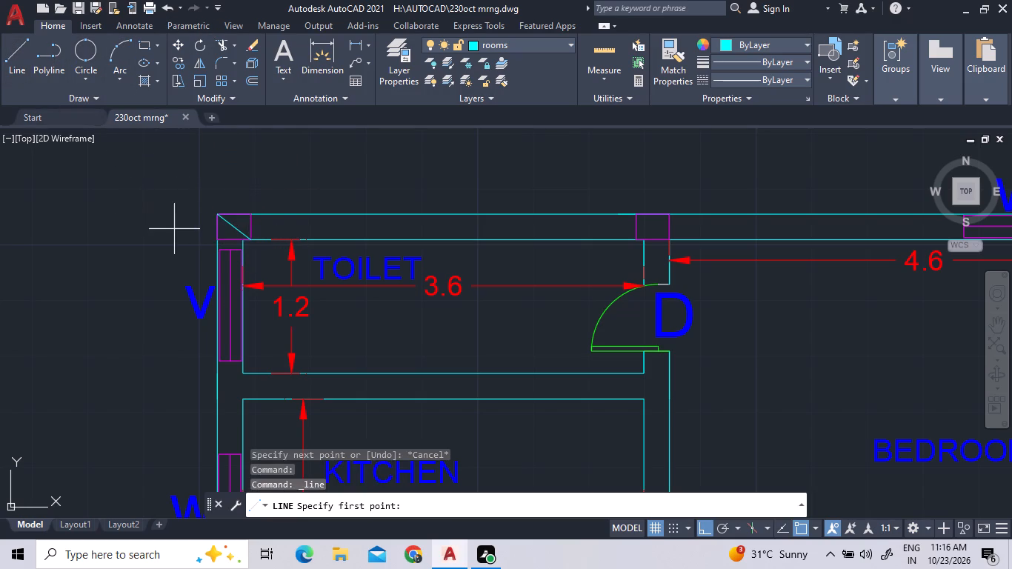
{"action": "left_click", "coordinate": [219, 244]}
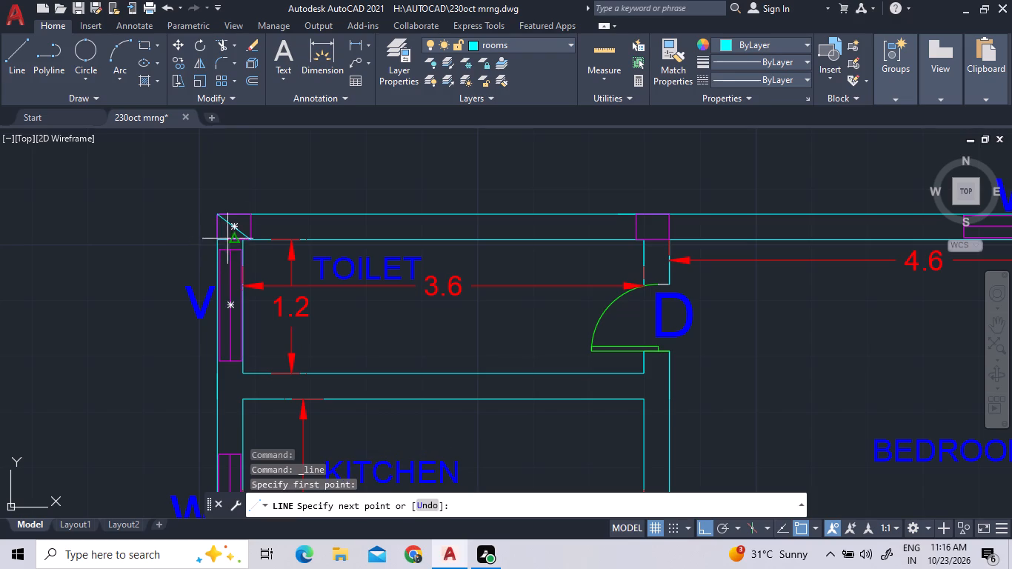
{"action": "left_click", "coordinate": [252, 220]}
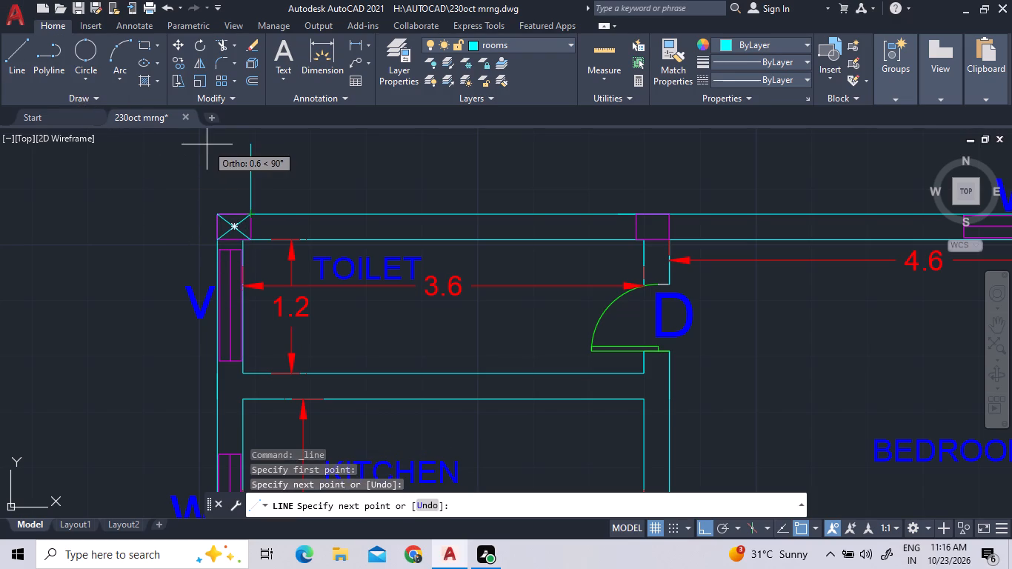
{"action": "key", "text": "Escape"}
Copy the crossed diagonals from their centre onto the other two columns along the plan's upper wall, at the toilet–bedroom junction and far bedroom corner.
{"action": "left_click", "coordinate": [236, 233]}
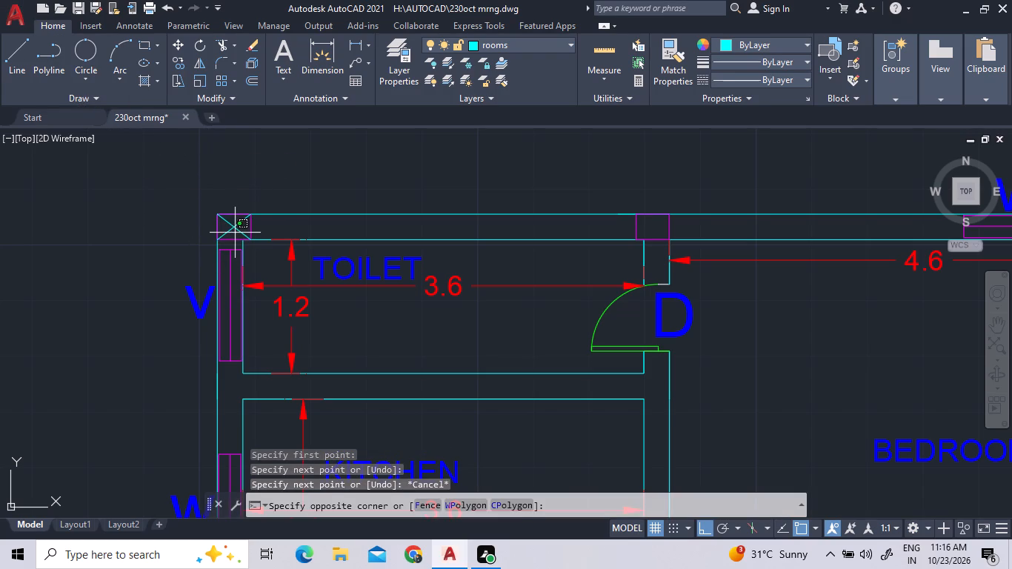
{"action": "left_click", "coordinate": [230, 222]}
{"action": "right_click", "coordinate": [230, 222]}
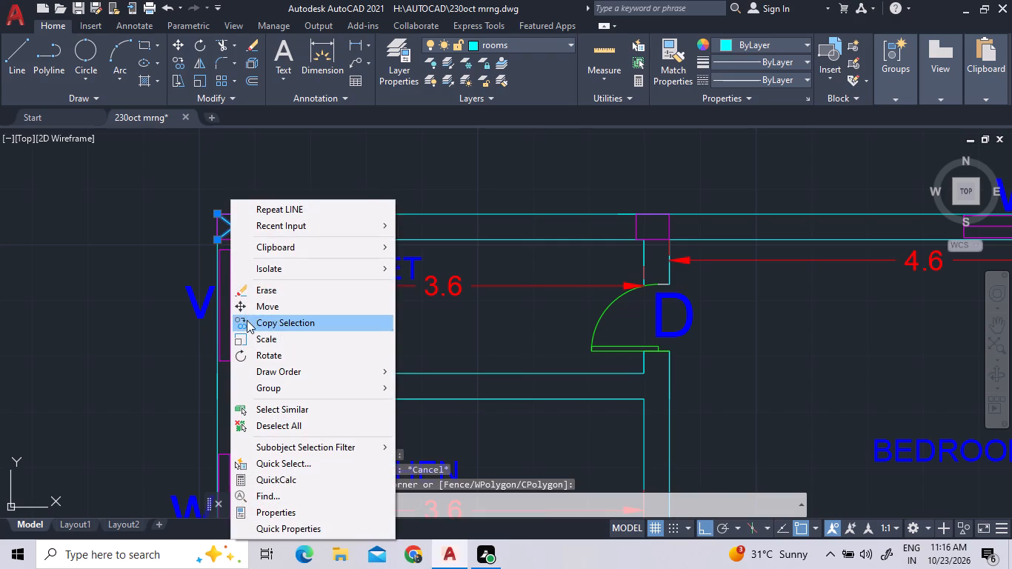
{"action": "left_click", "coordinate": [249, 322]}
{"action": "left_click", "coordinate": [237, 227]}
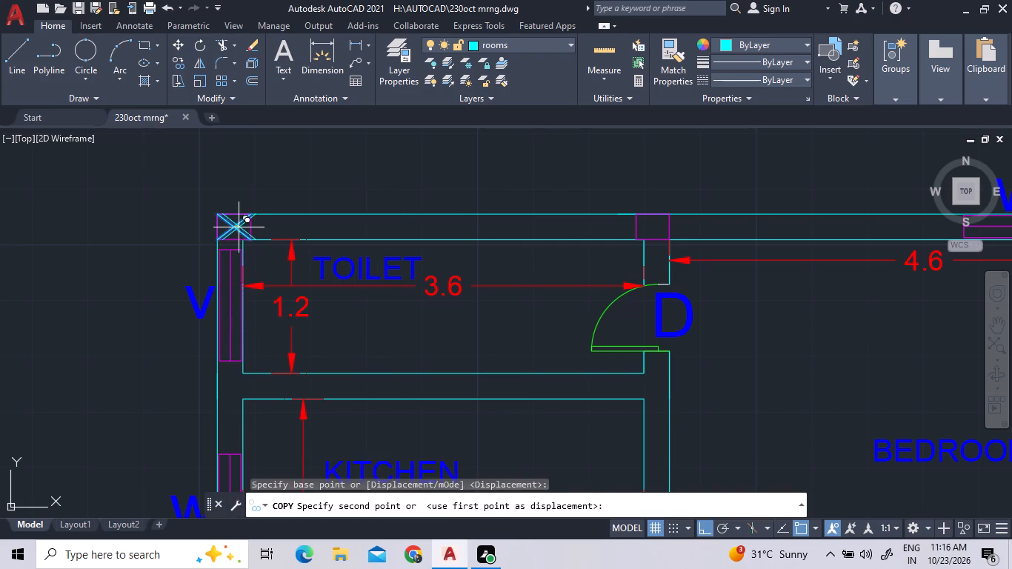
{"action": "scroll", "coordinate": [688, 199], "scroll_direction": "up", "scroll_amount": 4}
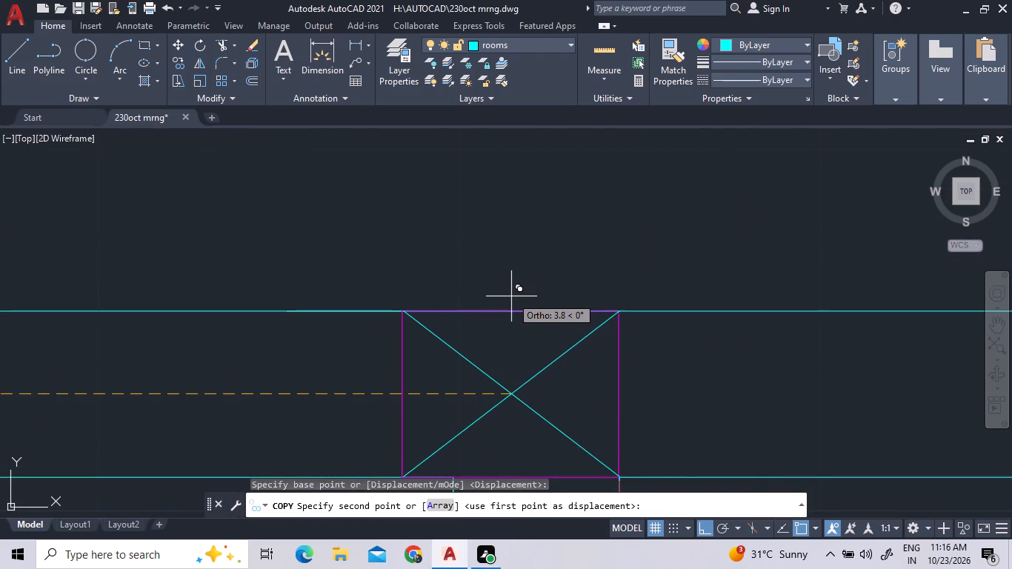
{"action": "left_click", "coordinate": [507, 297]}
{"action": "scroll", "coordinate": [472, 215], "scroll_direction": "down", "scroll_amount": 2}
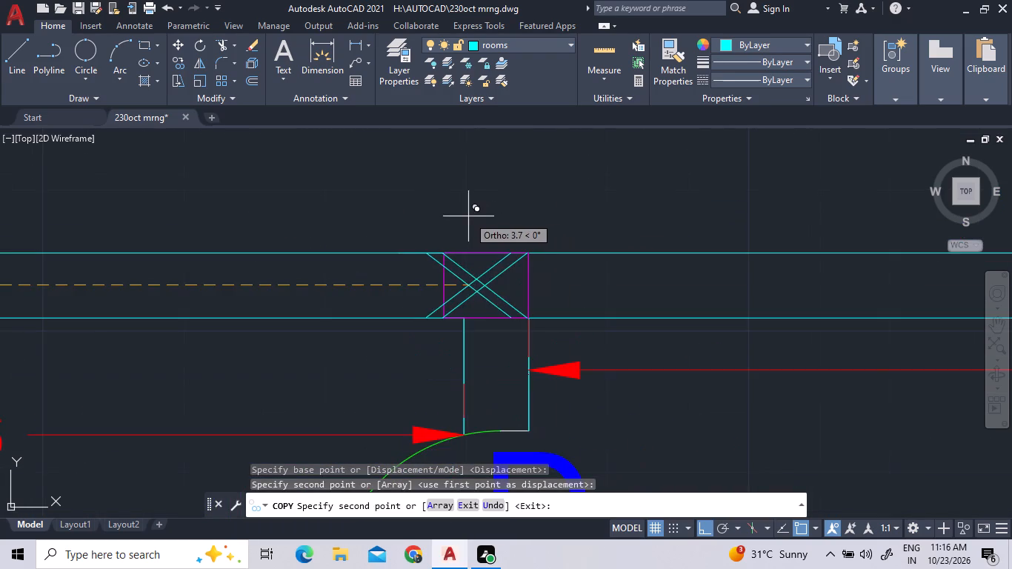
{"action": "scroll", "coordinate": [476, 241], "scroll_direction": "down", "scroll_amount": 3}
{"action": "scroll", "coordinate": [813, 263], "scroll_direction": "up", "scroll_amount": 4}
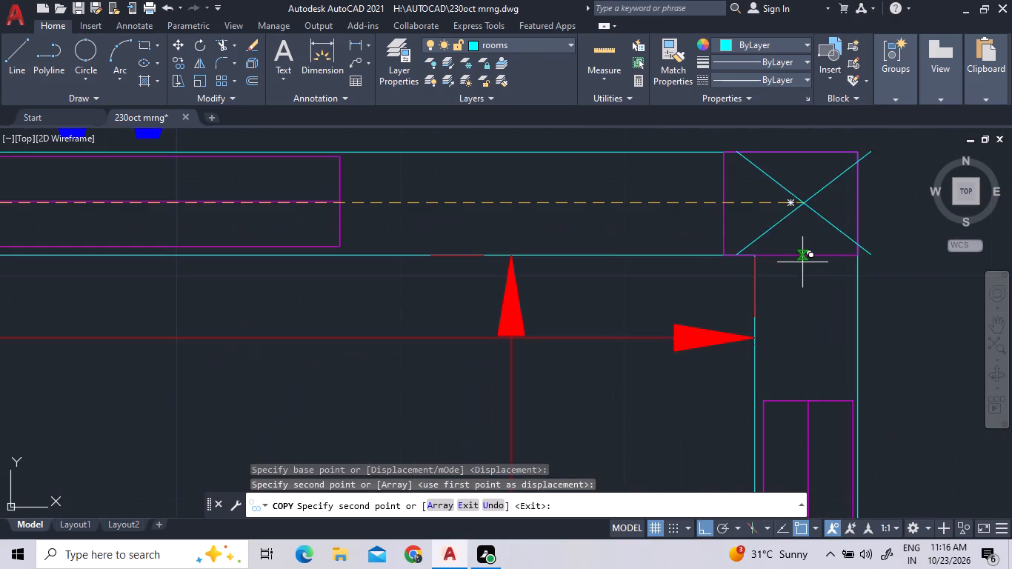
{"action": "scroll", "coordinate": [799, 263], "scroll_direction": "up", "scroll_amount": 2}
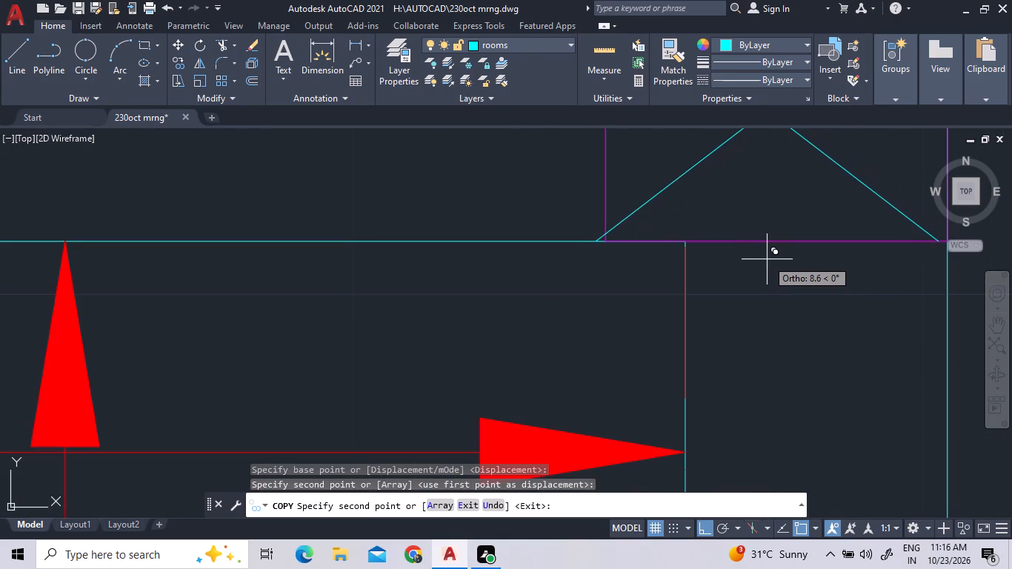
{"action": "left_click", "coordinate": [776, 260]}
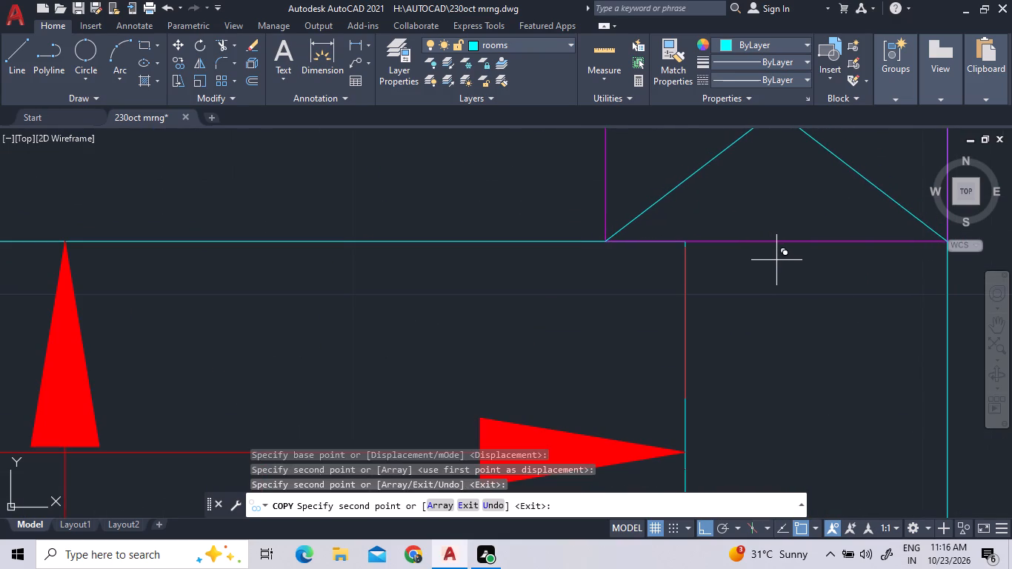
Place another copy of the crossed diagonals on the column where the kitchen's outer wall meets the staircase wall.
{"action": "scroll", "coordinate": [777, 263], "scroll_direction": "down", "scroll_amount": 8}
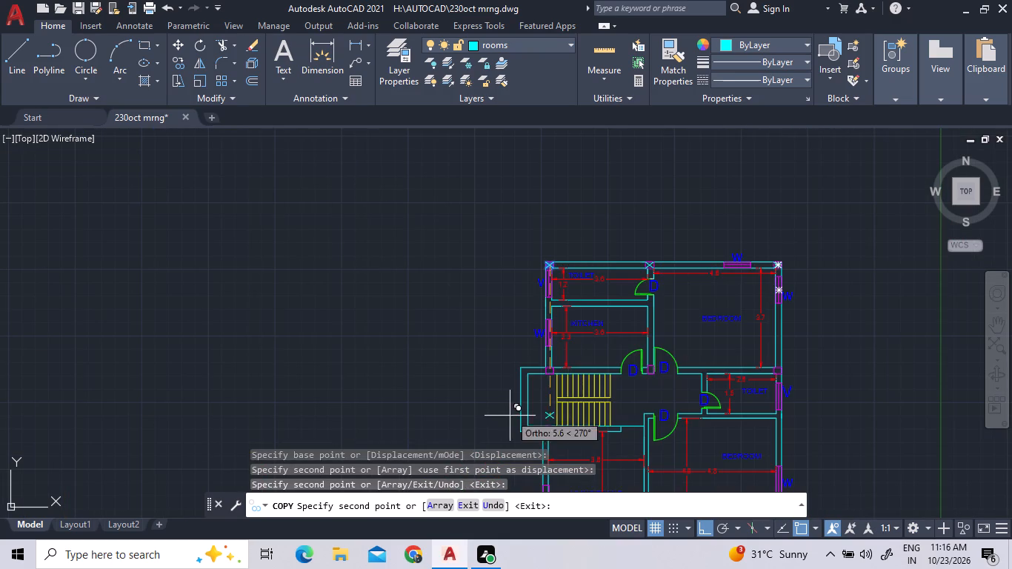
{"action": "scroll", "coordinate": [556, 371], "scroll_direction": "up", "scroll_amount": 5}
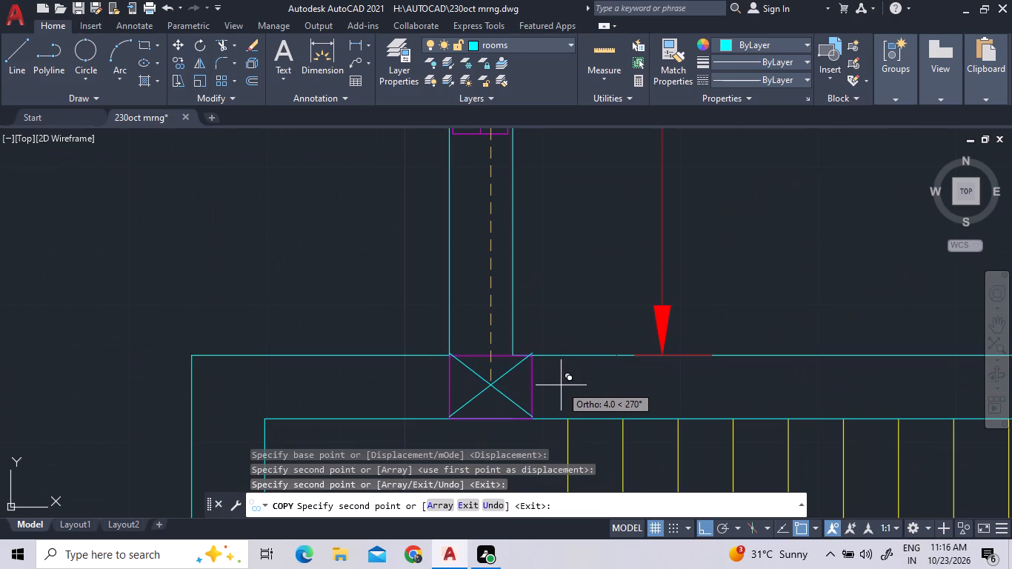
{"action": "left_click", "coordinate": [559, 388]}
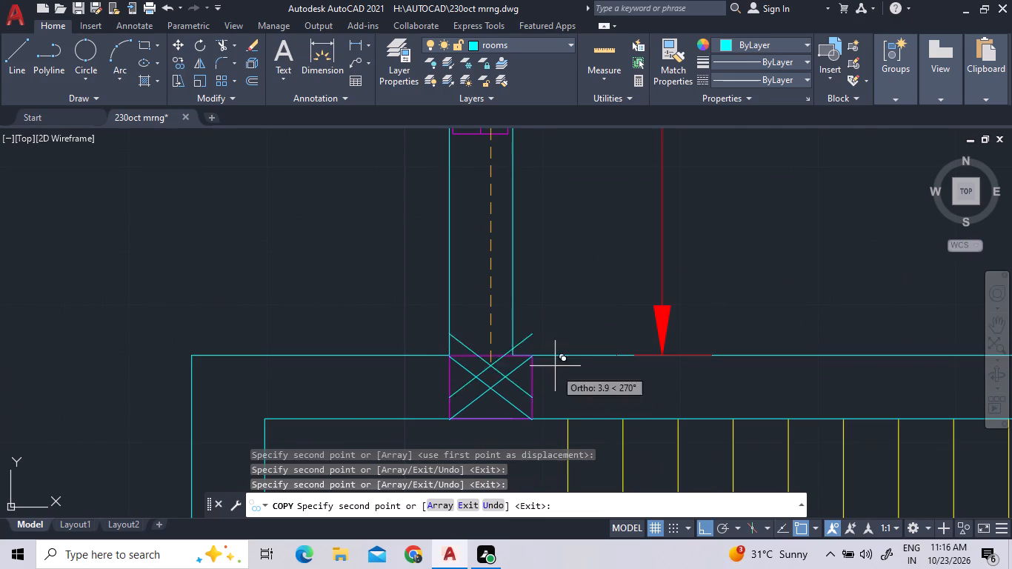
With ortho off, copy the crossed diagonals onto the column where the staircase's lower wall meets the living/dining hall's outer wall.
{"action": "scroll", "coordinate": [557, 323], "scroll_direction": "down", "scroll_amount": 4}
{"action": "scroll", "coordinate": [556, 441], "scroll_direction": "up", "scroll_amount": 3}
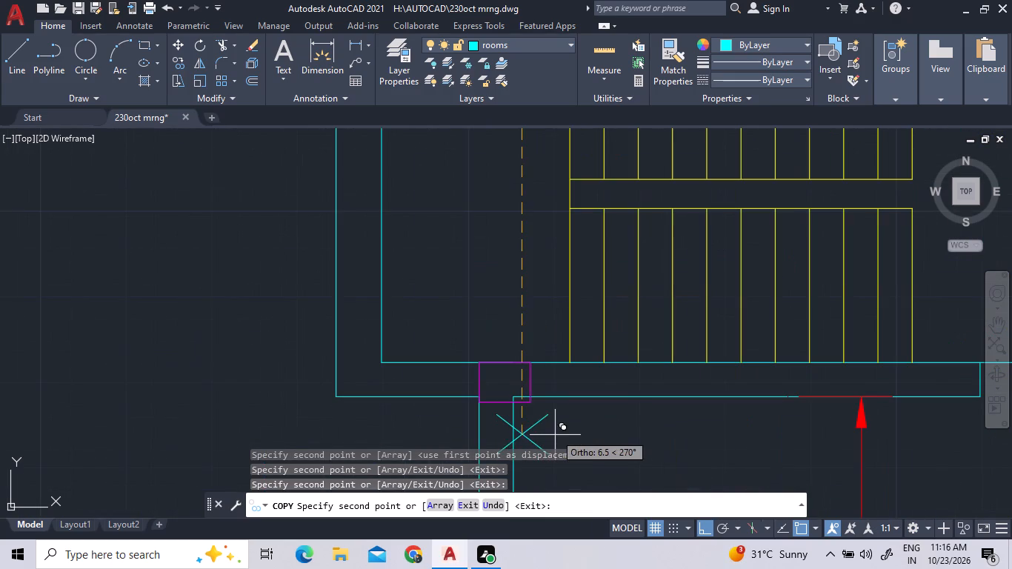
{"action": "scroll", "coordinate": [518, 383], "scroll_direction": "up", "scroll_amount": 3}
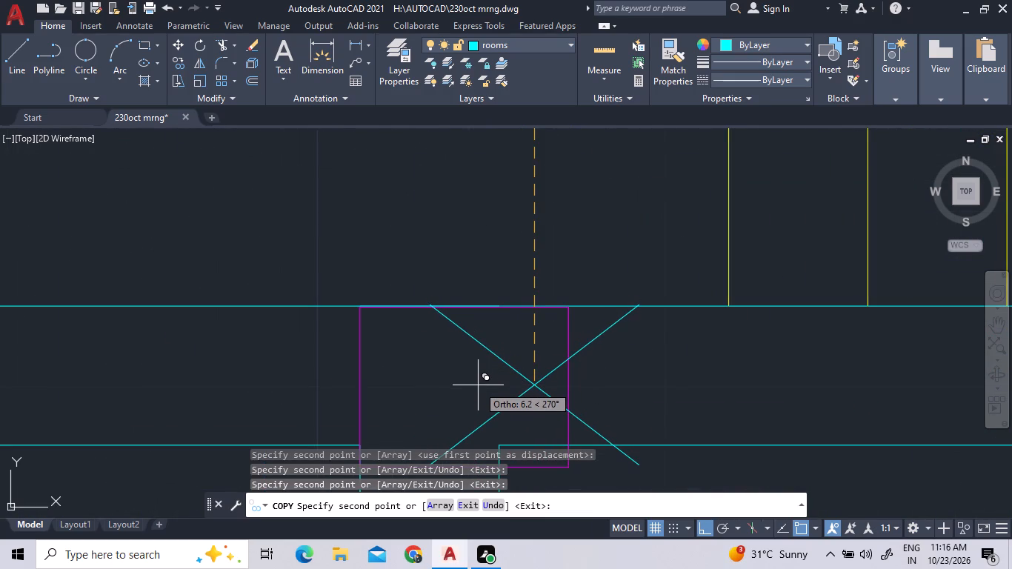
{"action": "key", "text": "F8"}
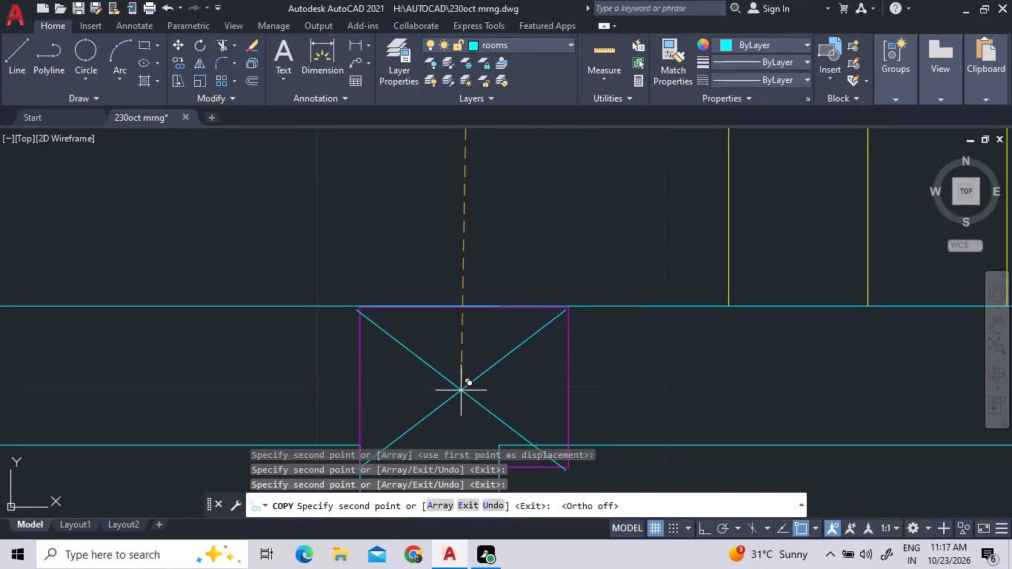
{"action": "left_click", "coordinate": [464, 387]}
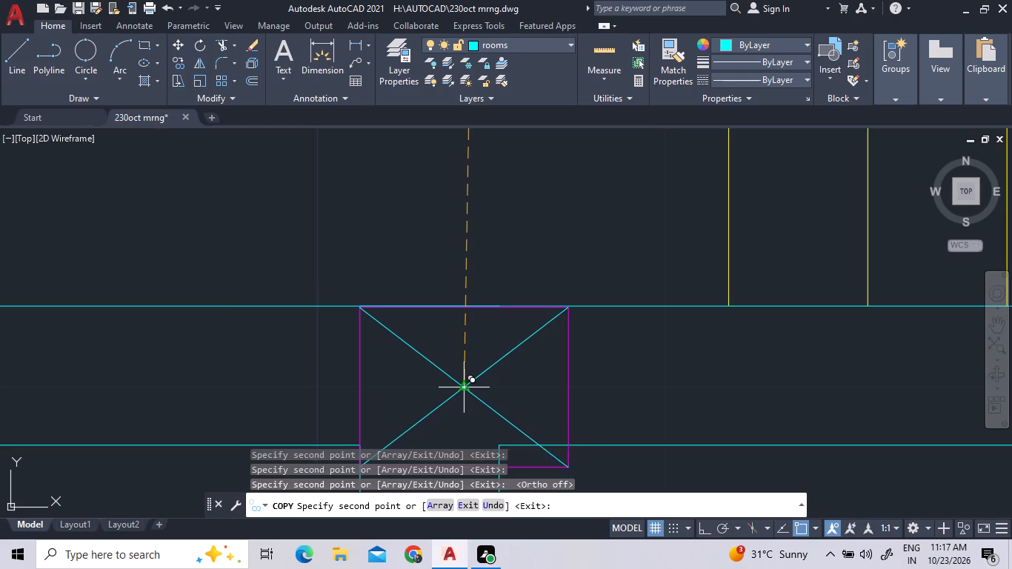
Place another copy of the crossed diagonals on the outer-wall column between the upper bedroom and the 2.6 m wide toilet.
{"action": "scroll", "coordinate": [278, 346], "scroll_direction": "down", "scroll_amount": 4}
{"action": "scroll", "coordinate": [426, 368], "scroll_direction": "down", "scroll_amount": 3}
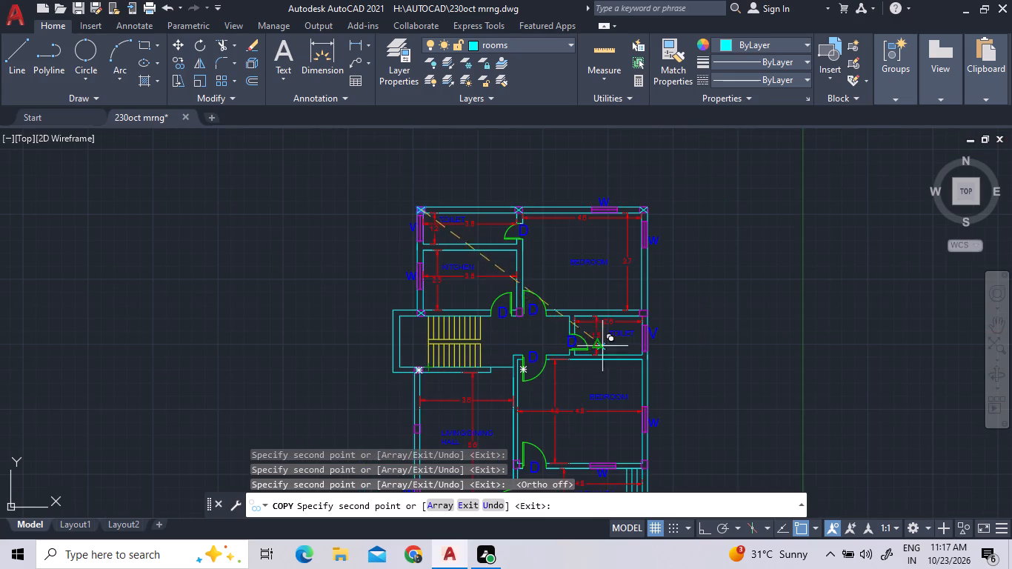
{"action": "scroll", "coordinate": [473, 294], "scroll_direction": "up", "scroll_amount": 3}
{"action": "scroll", "coordinate": [542, 311], "scroll_direction": "down", "scroll_amount": 4}
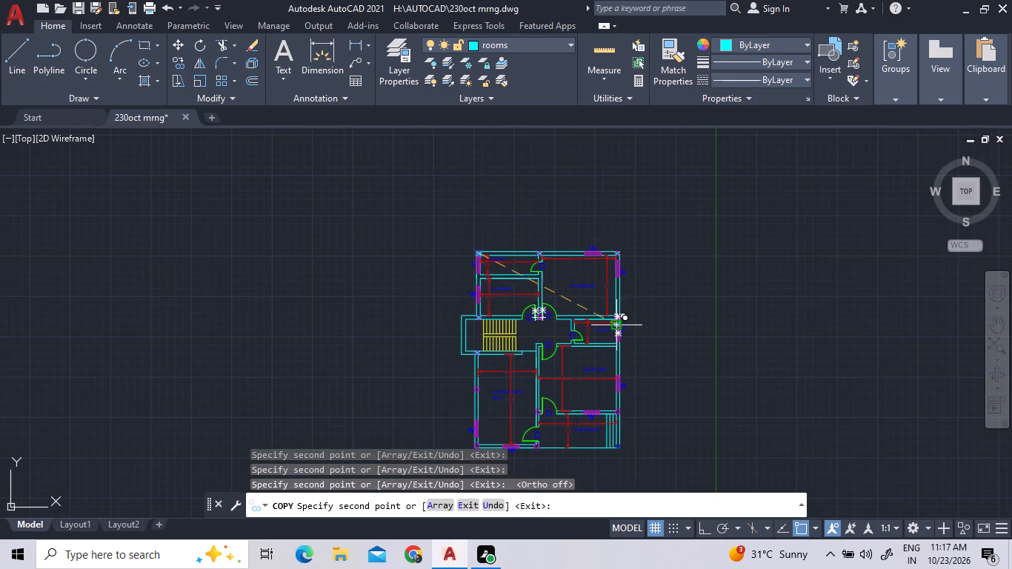
{"action": "scroll", "coordinate": [616, 326], "scroll_direction": "up", "scroll_amount": 9}
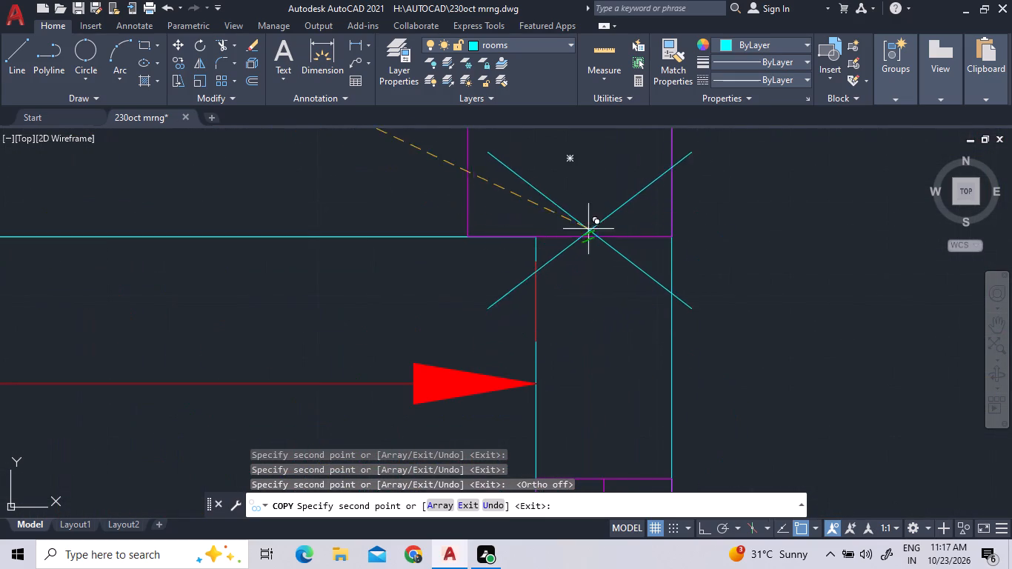
{"action": "scroll", "coordinate": [566, 254], "scroll_direction": "down", "scroll_amount": 2}
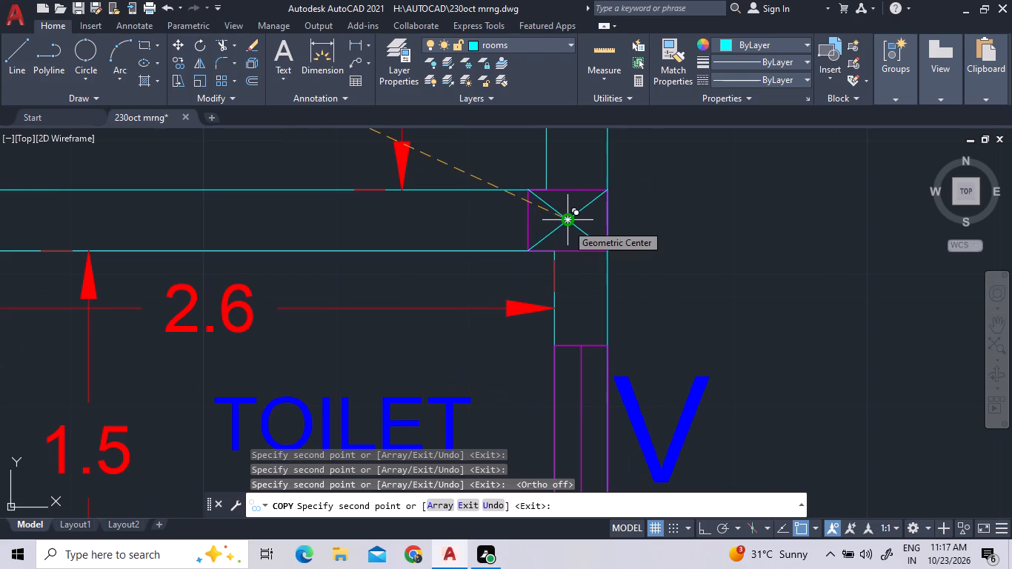
{"action": "left_click", "coordinate": [567, 224]}
Copy the crossed diagonals onto the column at the living/dining hall's lower corner beside the verandah door, and finish copying.
{"action": "scroll", "coordinate": [628, 199], "scroll_direction": "down", "scroll_amount": 5}
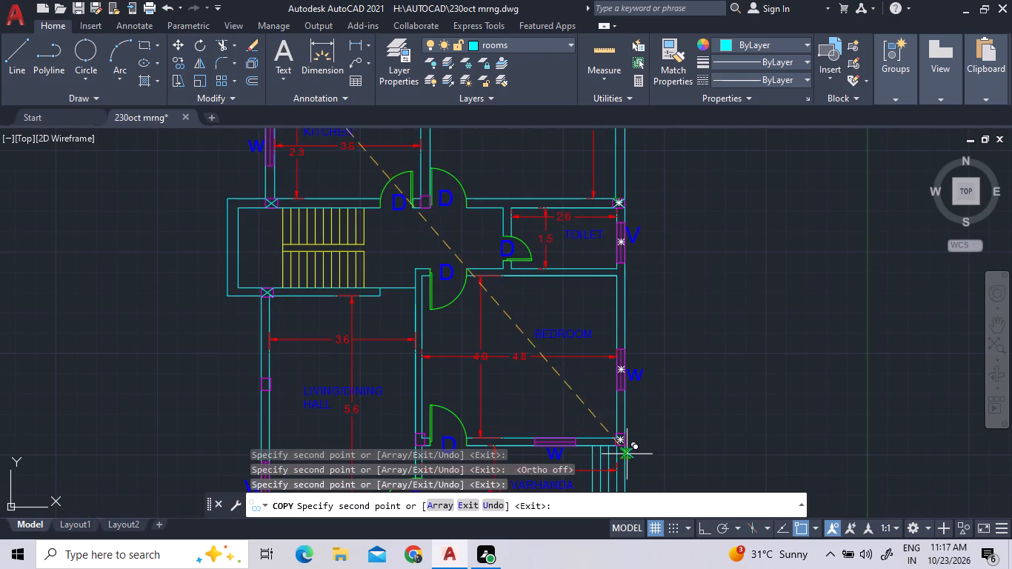
{"action": "scroll", "coordinate": [628, 462], "scroll_direction": "up", "scroll_amount": 3}
{"action": "scroll", "coordinate": [618, 257], "scroll_direction": "down", "scroll_amount": 4}
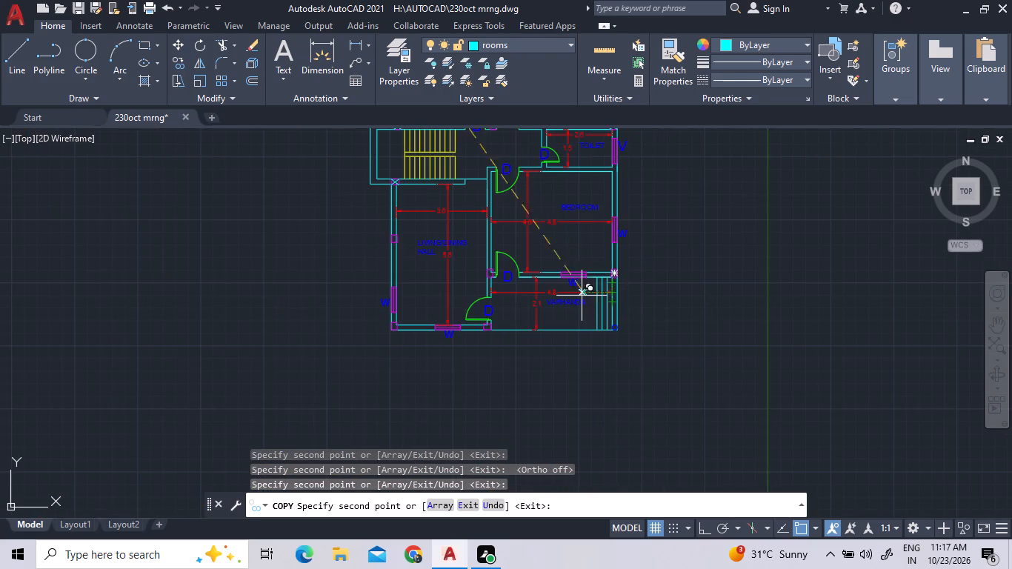
{"action": "scroll", "coordinate": [485, 335], "scroll_direction": "up", "scroll_amount": 7}
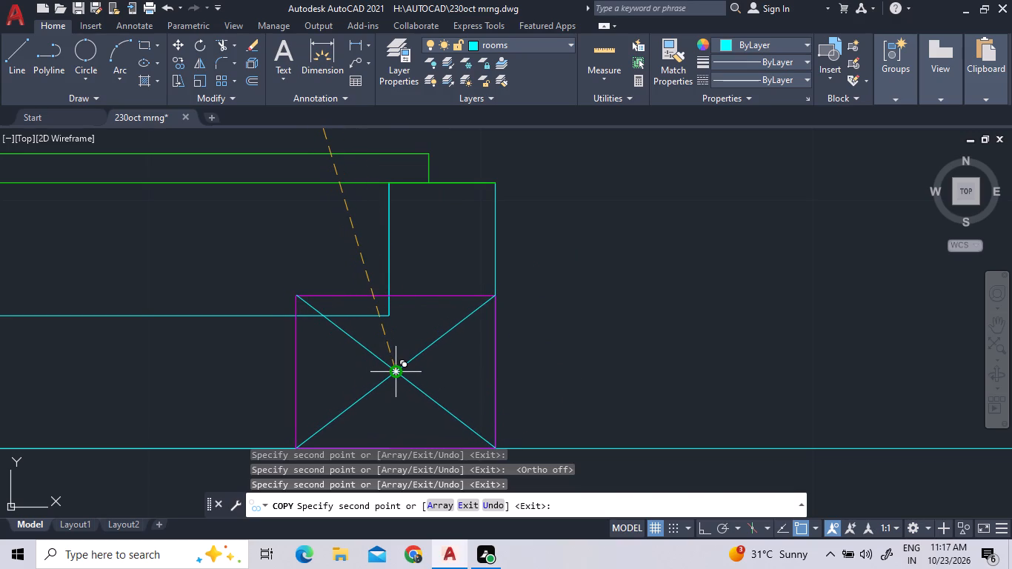
{"action": "left_click", "coordinate": [396, 373]}
{"action": "scroll", "coordinate": [523, 319], "scroll_direction": "down", "scroll_amount": 3}
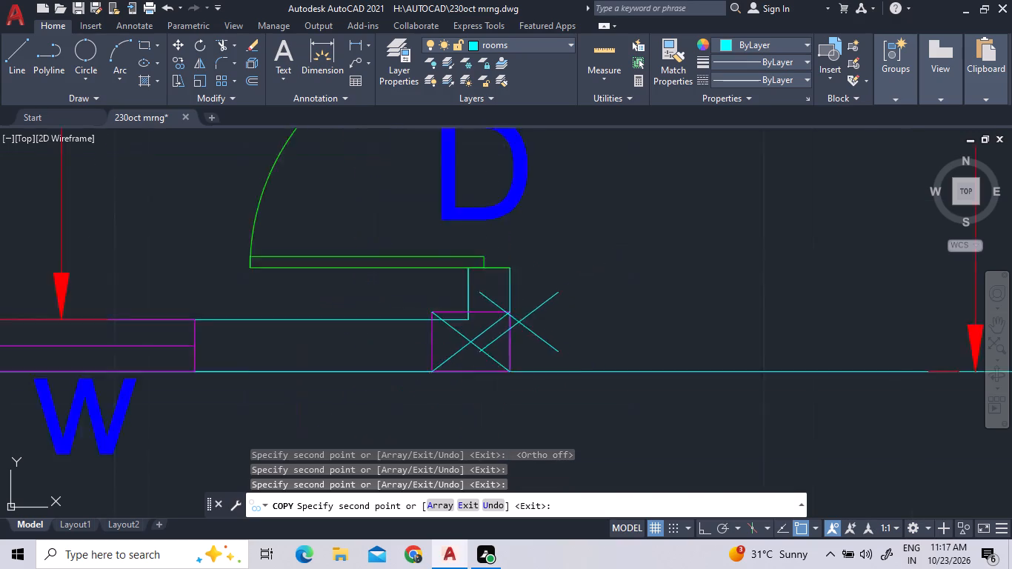
{"action": "scroll", "coordinate": [509, 337], "scroll_direction": "down", "scroll_amount": 4}
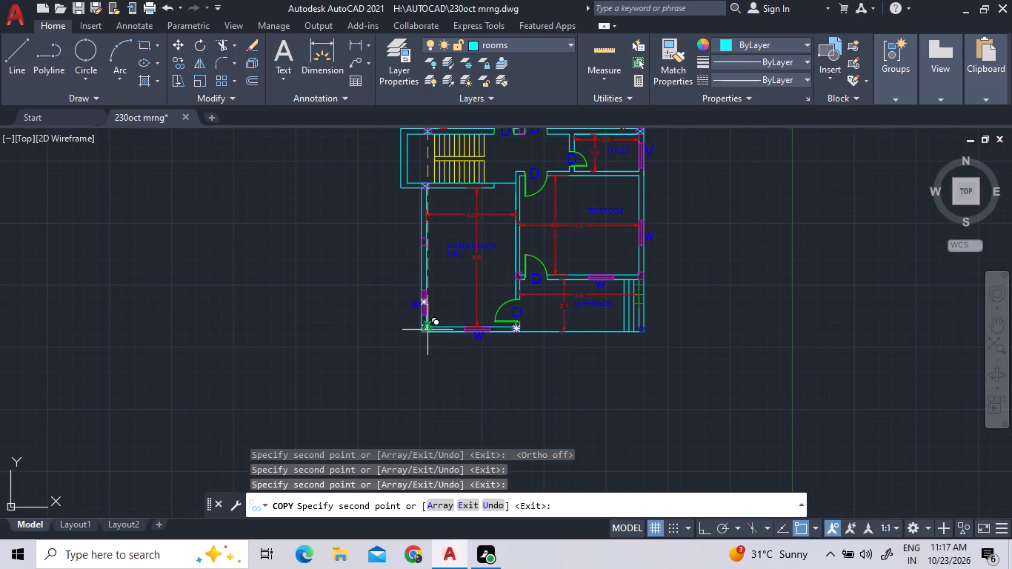
{"action": "scroll", "coordinate": [426, 252], "scroll_direction": "up", "scroll_amount": 6}
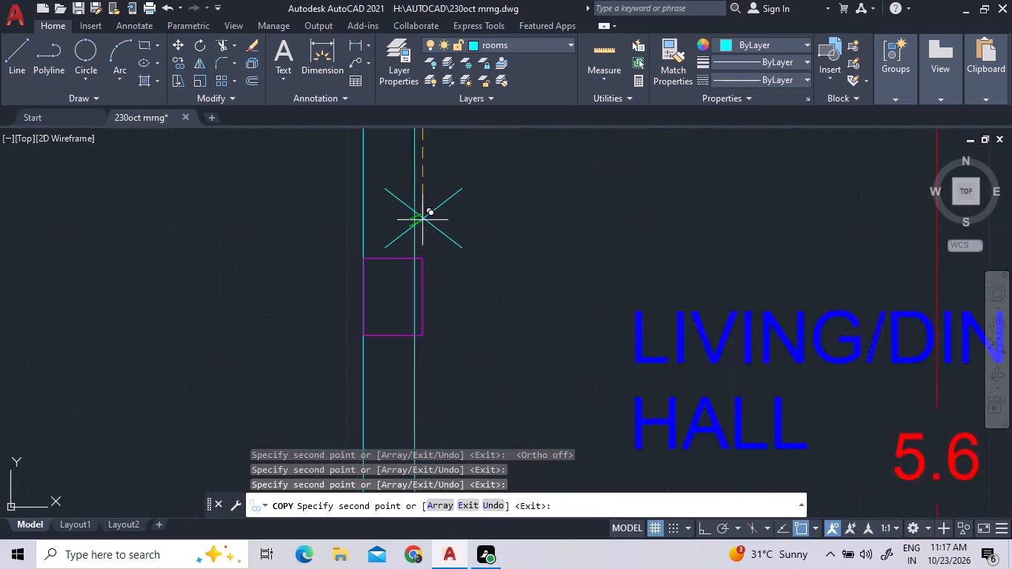
{"action": "right_click", "coordinate": [130, 301]}
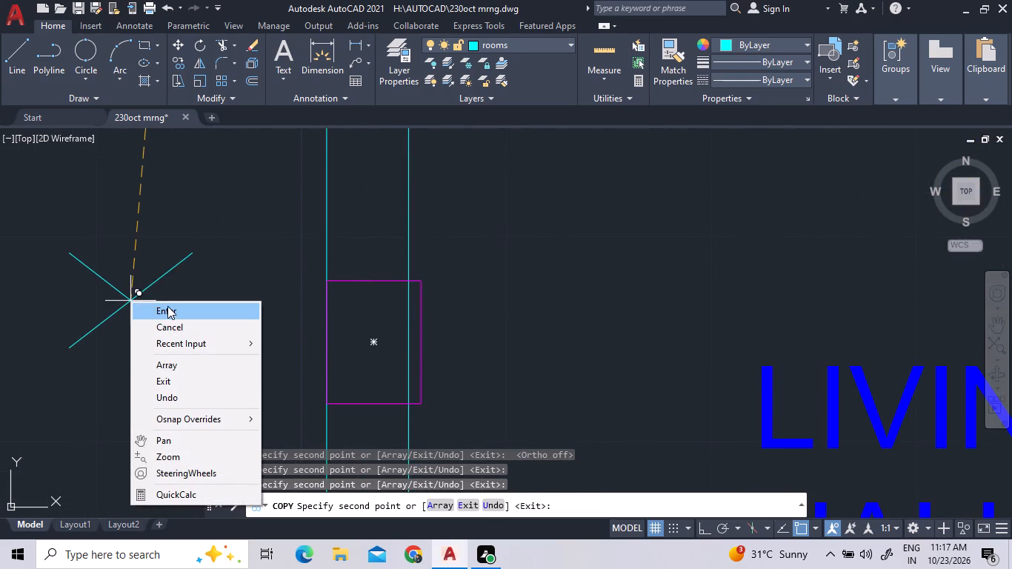
{"action": "left_click", "coordinate": [173, 310]}
Draw two crossing diagonal lines between opposite corners of the upright column between the kitchen door and the upper bedroom door.
{"action": "scroll", "coordinate": [185, 312], "scroll_direction": "down", "scroll_amount": 5}
{"action": "scroll", "coordinate": [270, 351], "scroll_direction": "down", "scroll_amount": 1}
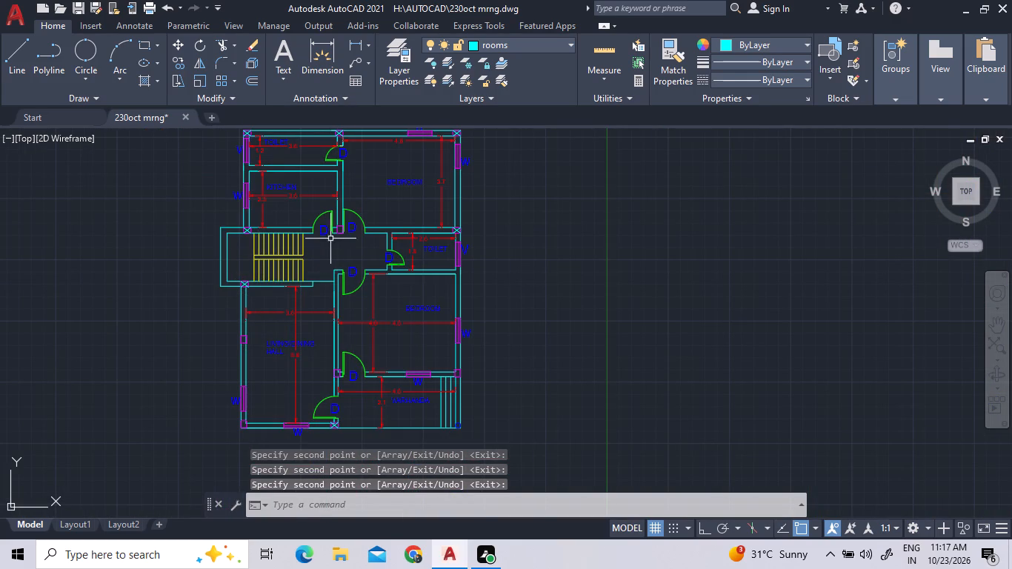
{"action": "scroll", "coordinate": [344, 124], "scroll_direction": "up", "scroll_amount": 6}
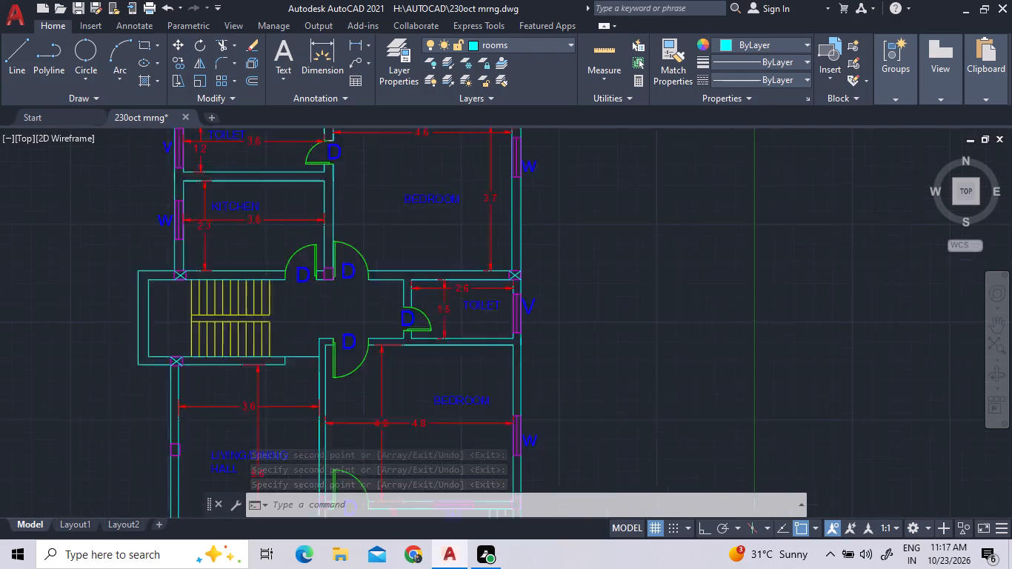
{"action": "scroll", "coordinate": [349, 182], "scroll_direction": "up", "scroll_amount": 1}
{"action": "scroll", "coordinate": [331, 284], "scroll_direction": "down", "scroll_amount": 3}
{"action": "scroll", "coordinate": [322, 215], "scroll_direction": "up", "scroll_amount": 3}
{"action": "scroll", "coordinate": [322, 215], "scroll_direction": "down", "scroll_amount": 2}
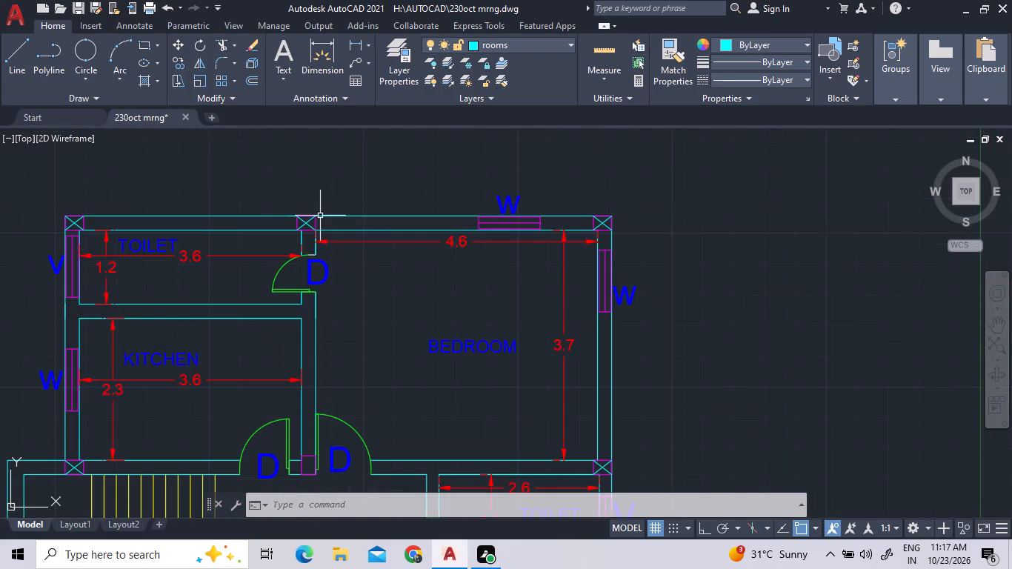
{"action": "scroll", "coordinate": [321, 242], "scroll_direction": "down", "scroll_amount": 2}
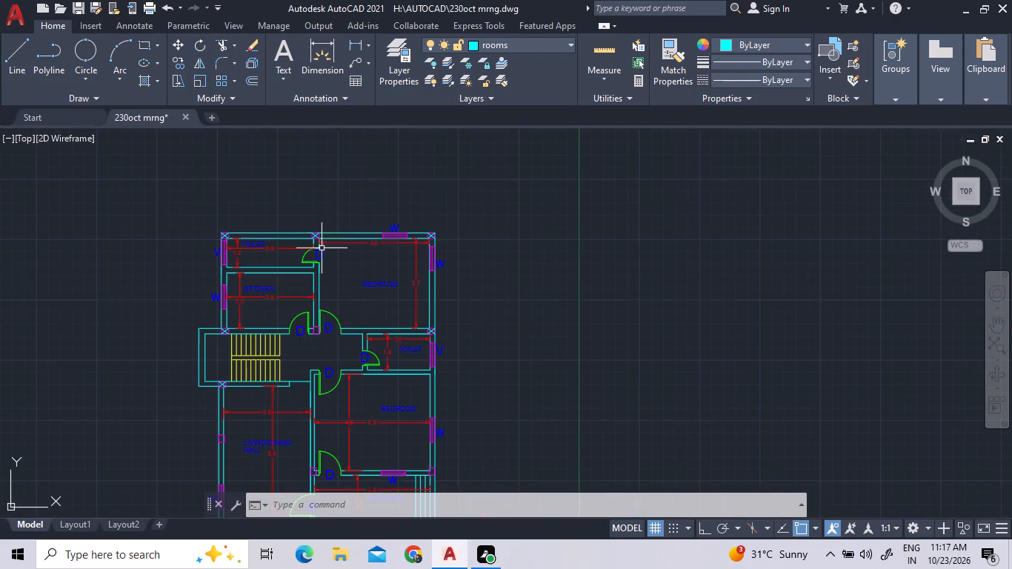
{"action": "scroll", "coordinate": [323, 340], "scroll_direction": "up", "scroll_amount": 6}
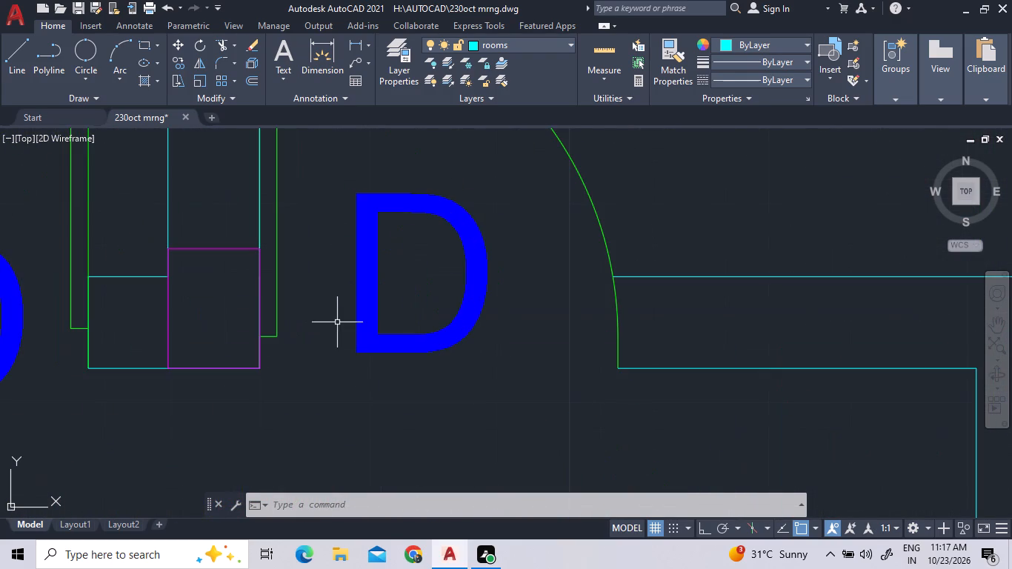
{"action": "left_click", "coordinate": [27, 65]}
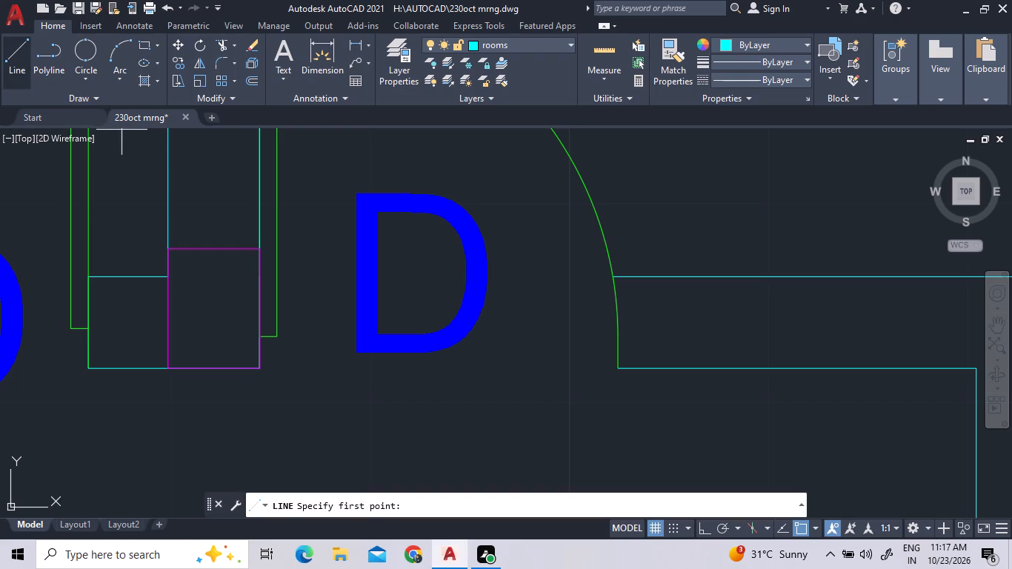
{"action": "left_click", "coordinate": [170, 368]}
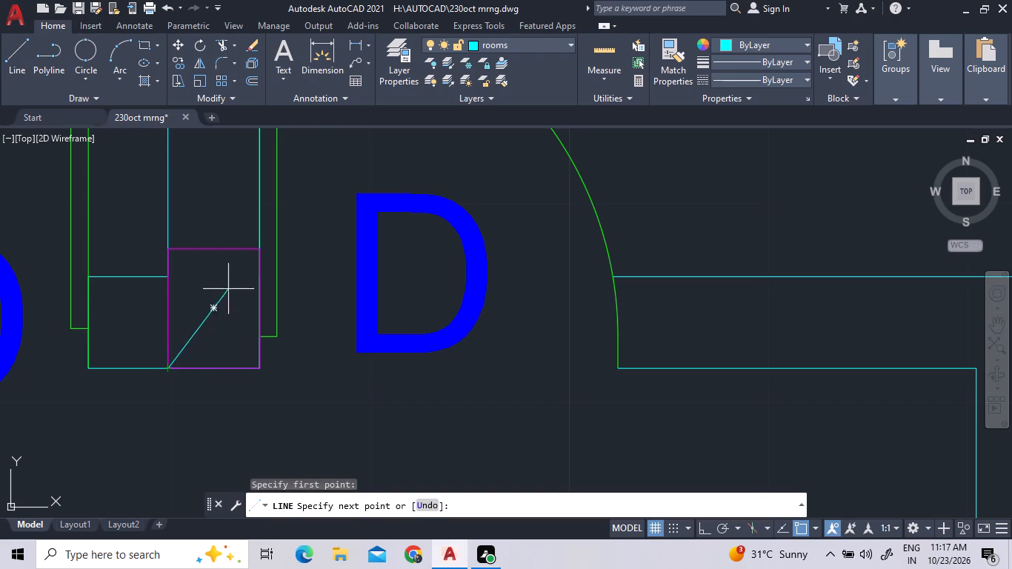
{"action": "left_click", "coordinate": [257, 250]}
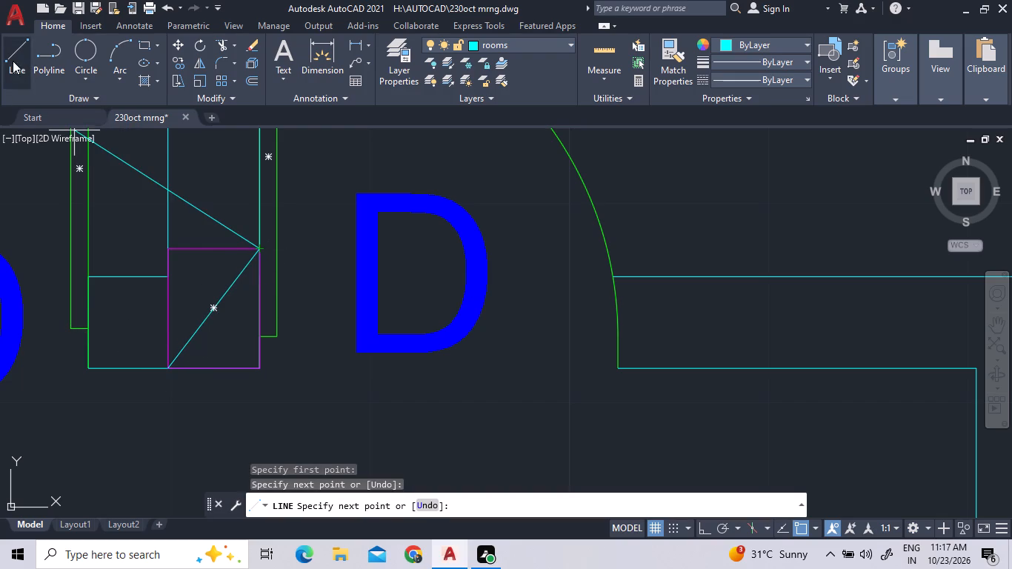
{"action": "left_click", "coordinate": [16, 60]}
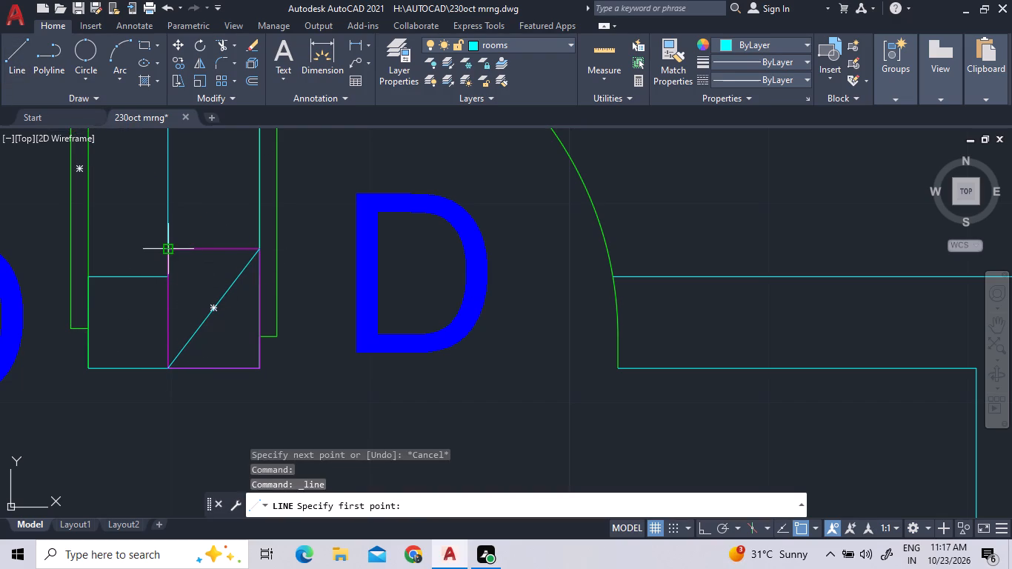
{"action": "left_click", "coordinate": [169, 251]}
{"action": "left_click", "coordinate": [264, 371]}
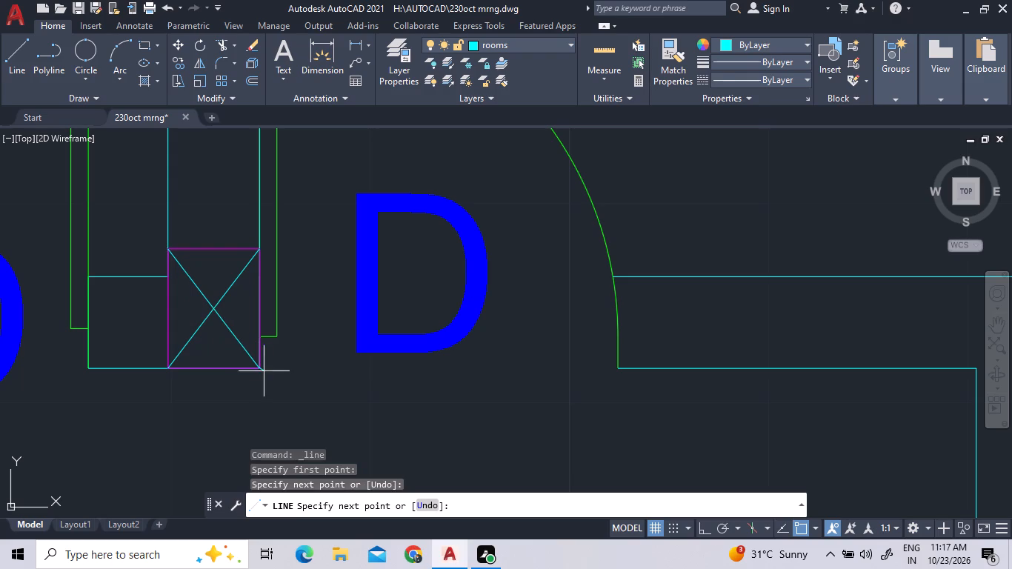
{"action": "right_click", "coordinate": [233, 310]}
{"action": "left_click", "coordinate": [253, 323]}
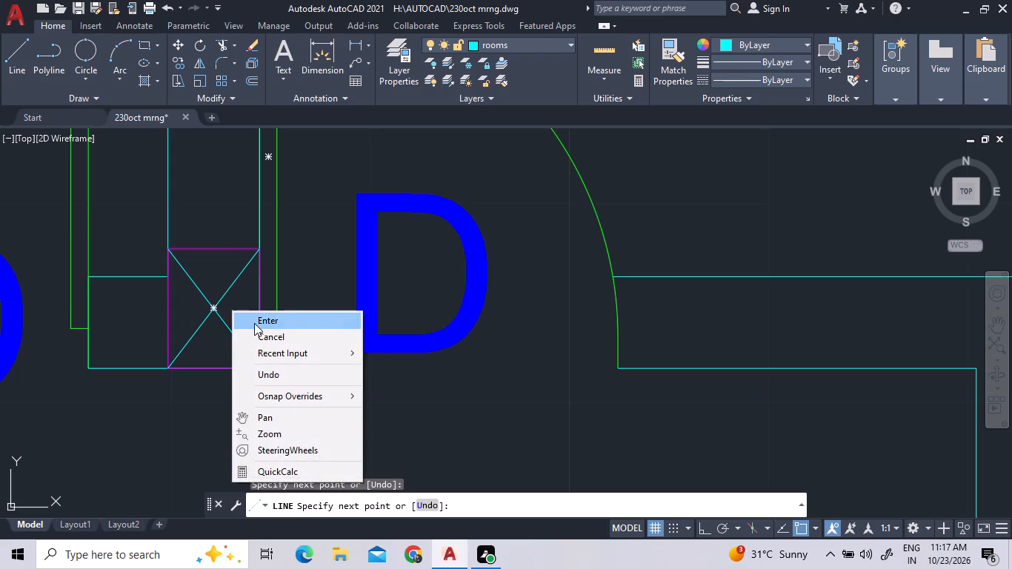
Copy the new upright crossed diagonals onto the column where the hall, lower bedroom and verandah walls meet.
{"action": "left_click", "coordinate": [246, 322]}
{"action": "left_click", "coordinate": [210, 302]}
{"action": "right_click", "coordinate": [195, 293]}
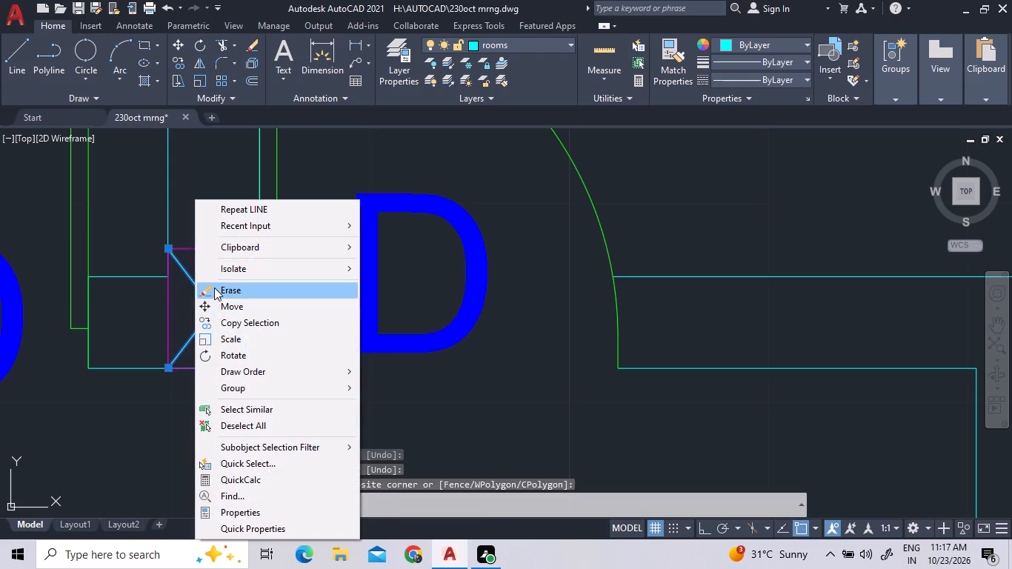
{"action": "double_click", "coordinate": [229, 320]}
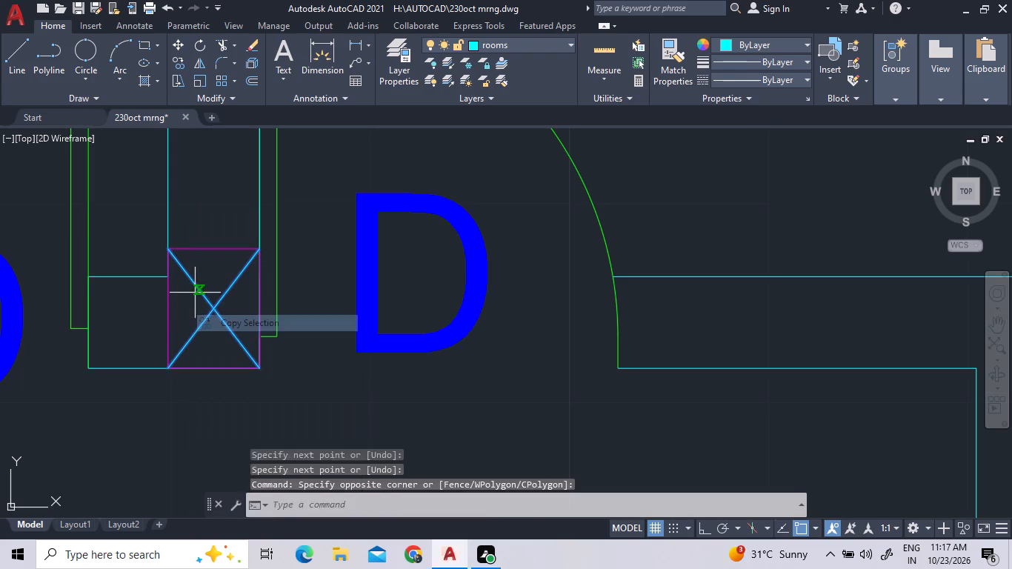
{"action": "scroll", "coordinate": [293, 305], "scroll_direction": "down", "scroll_amount": 4}
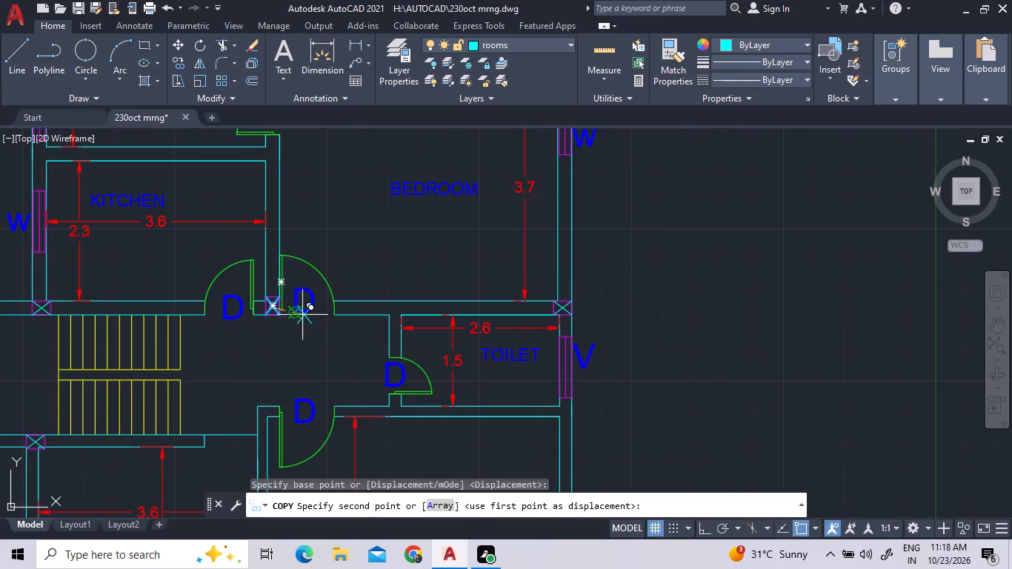
{"action": "scroll", "coordinate": [267, 334], "scroll_direction": "down", "scroll_amount": 3}
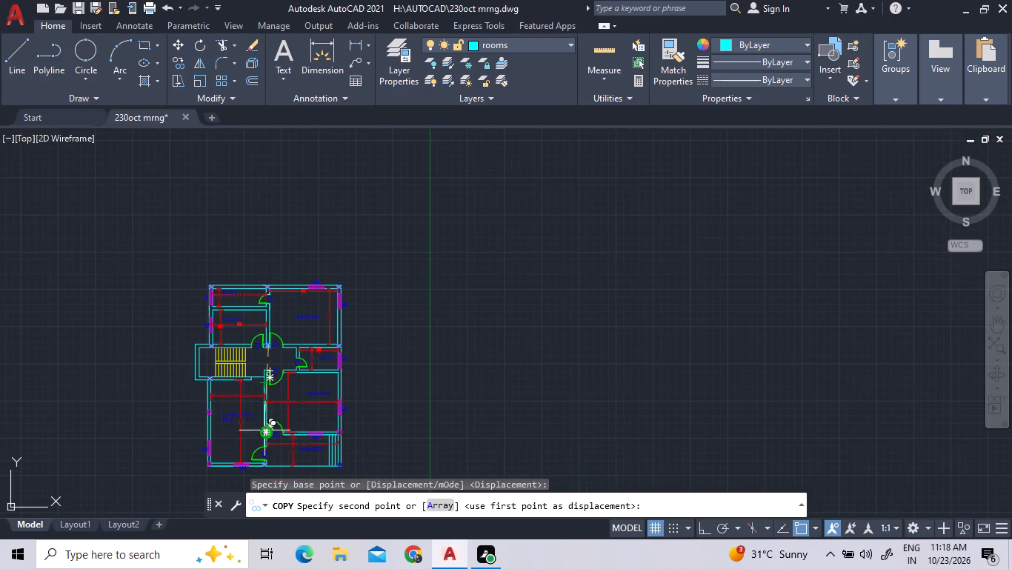
{"action": "scroll", "coordinate": [259, 453], "scroll_direction": "up", "scroll_amount": 3}
{"action": "scroll", "coordinate": [290, 384], "scroll_direction": "up", "scroll_amount": 6}
{"action": "scroll", "coordinate": [273, 385], "scroll_direction": "down", "scroll_amount": 3}
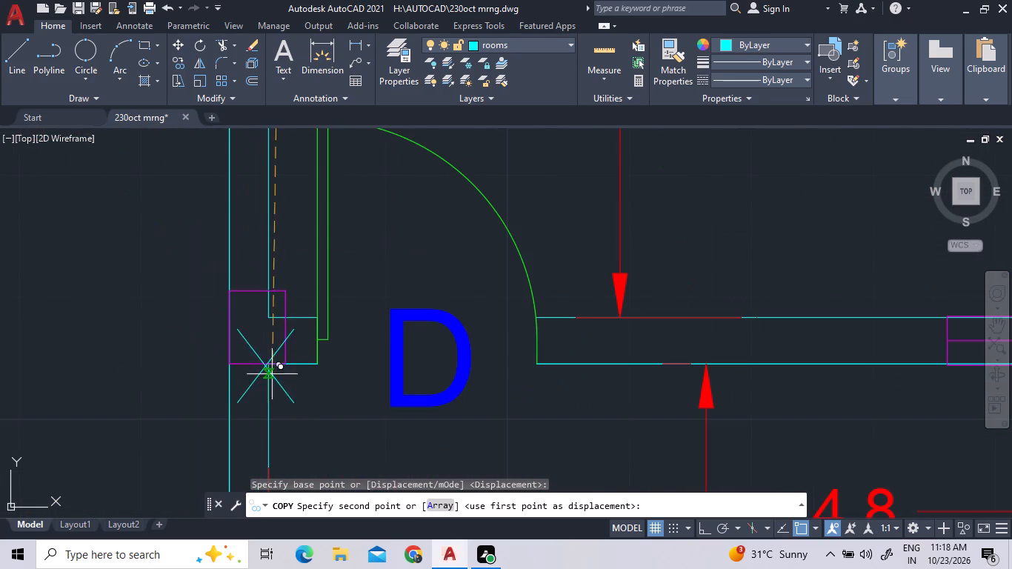
{"action": "scroll", "coordinate": [262, 339], "scroll_direction": "up", "scroll_amount": 3}
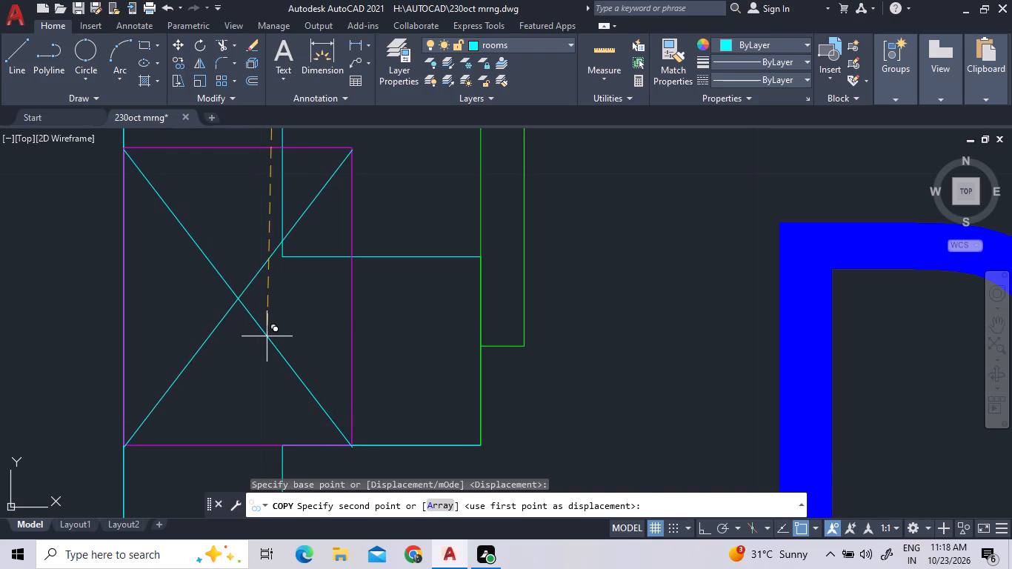
{"action": "left_click", "coordinate": [267, 336]}
Place another copy of the upright crossed diagonals on the lower bedroom's outer corner column above the verandah steps.
{"action": "scroll", "coordinate": [267, 336], "scroll_direction": "down", "scroll_amount": 7}
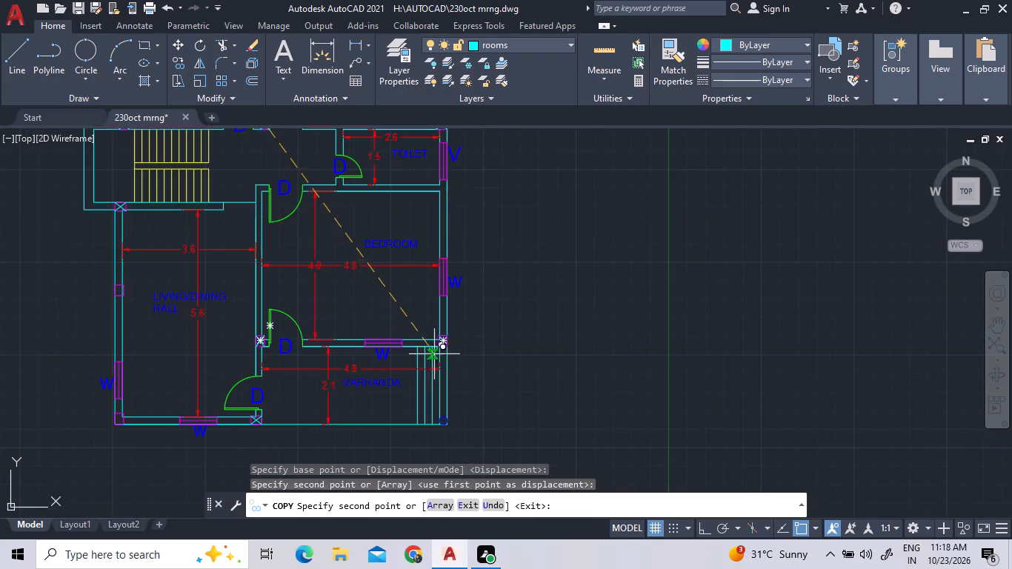
{"action": "scroll", "coordinate": [440, 343], "scroll_direction": "up", "scroll_amount": 4}
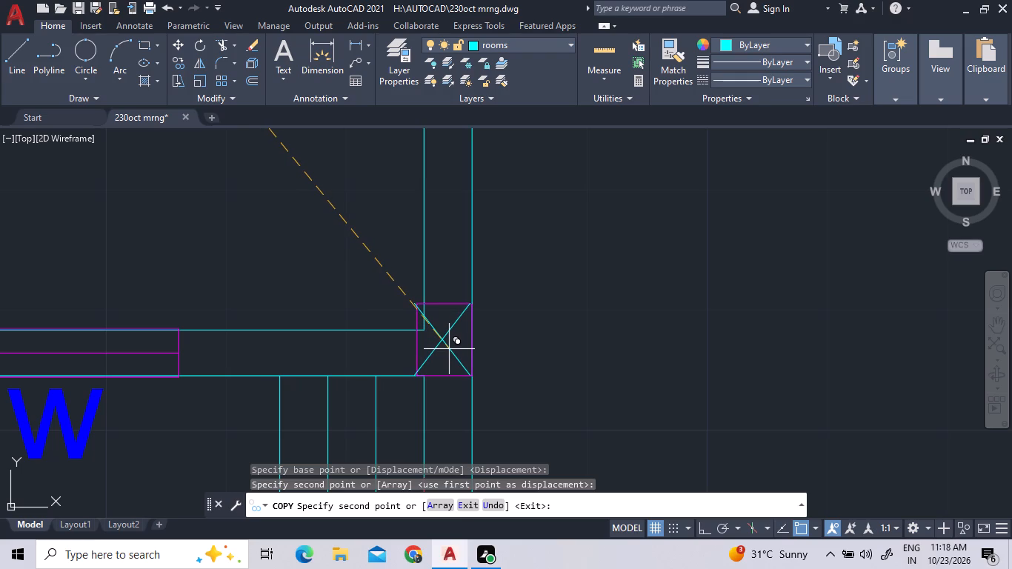
{"action": "left_click", "coordinate": [449, 349]}
{"action": "scroll", "coordinate": [375, 345], "scroll_direction": "down", "scroll_amount": 4}
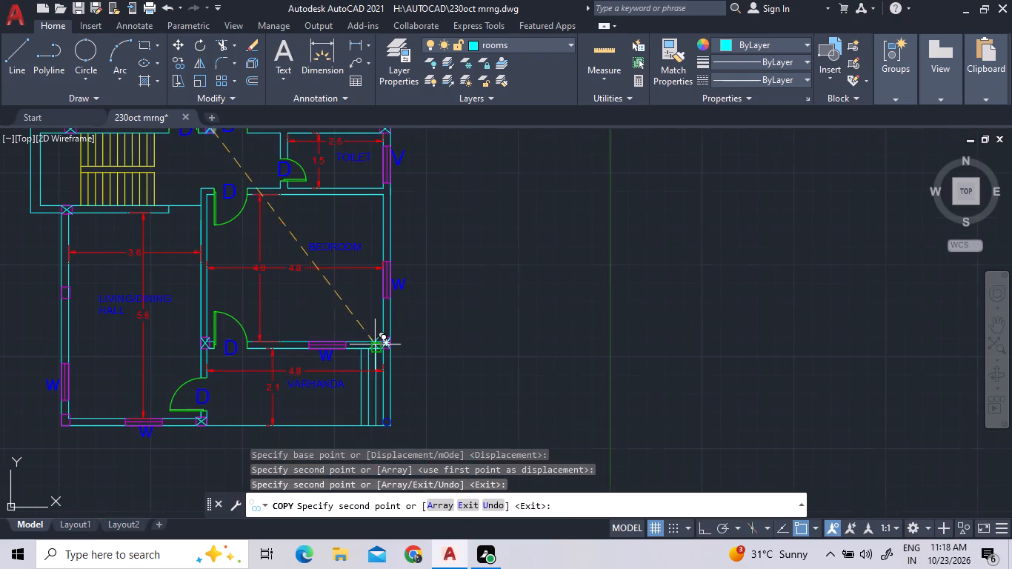
Copy the upright crossed diagonals onto the column at the living/dining hall's lower outer corner.
{"action": "scroll", "coordinate": [66, 437], "scroll_direction": "up", "scroll_amount": 6}
{"action": "scroll", "coordinate": [221, 495], "scroll_direction": "down", "scroll_amount": 3}
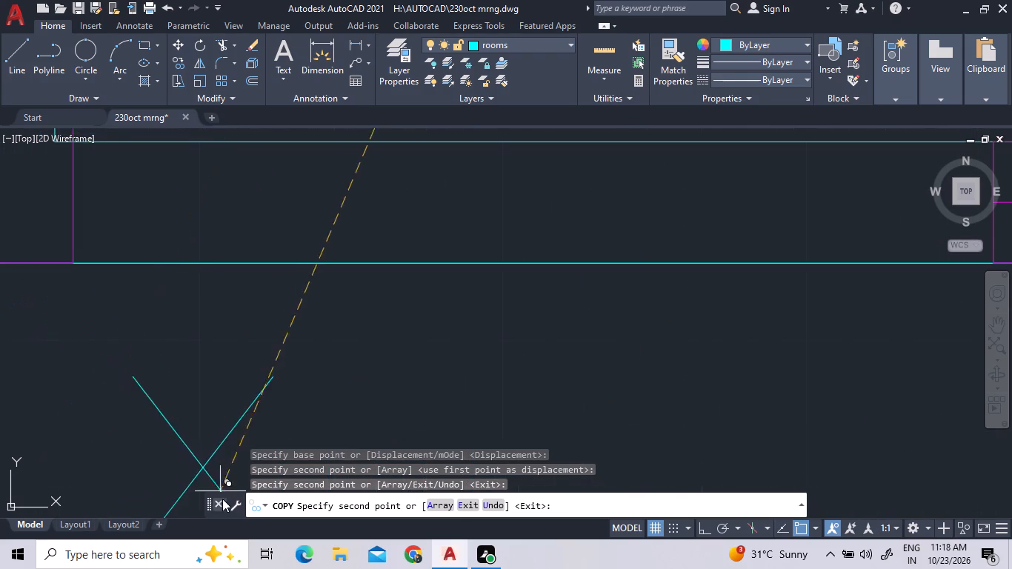
{"action": "scroll", "coordinate": [133, 424], "scroll_direction": "down", "scroll_amount": 3}
{"action": "scroll", "coordinate": [116, 350], "scroll_direction": "up", "scroll_amount": 2}
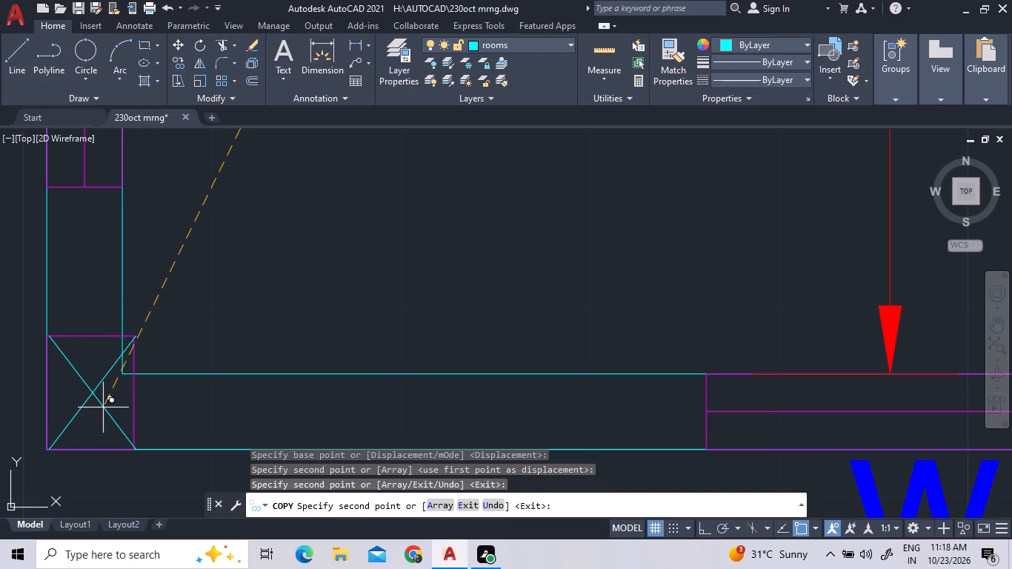
{"action": "left_click", "coordinate": [103, 407]}
Copy the upright crossed diagonals onto the column midway along the living/dining hall's outer wall, and finish copying.
{"action": "scroll", "coordinate": [208, 415], "scroll_direction": "down", "scroll_amount": 4}
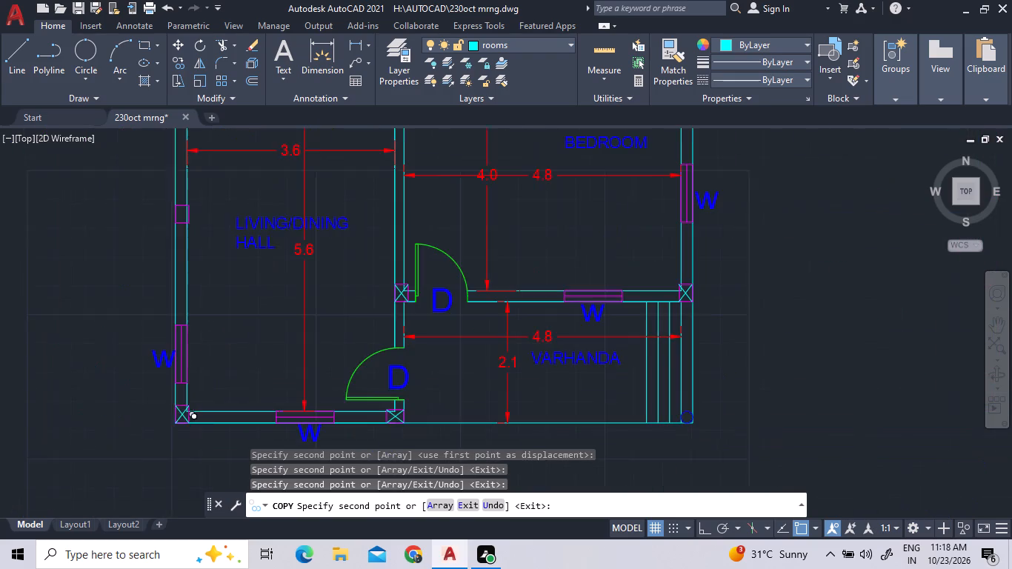
{"action": "scroll", "coordinate": [185, 423], "scroll_direction": "down", "scroll_amount": 1}
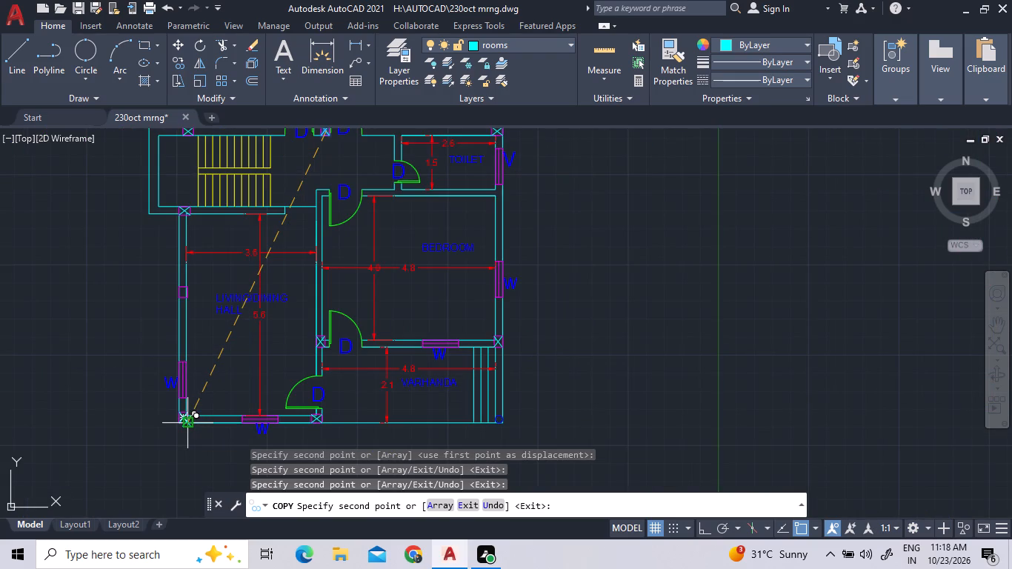
{"action": "scroll", "coordinate": [202, 282], "scroll_direction": "up", "scroll_amount": 3}
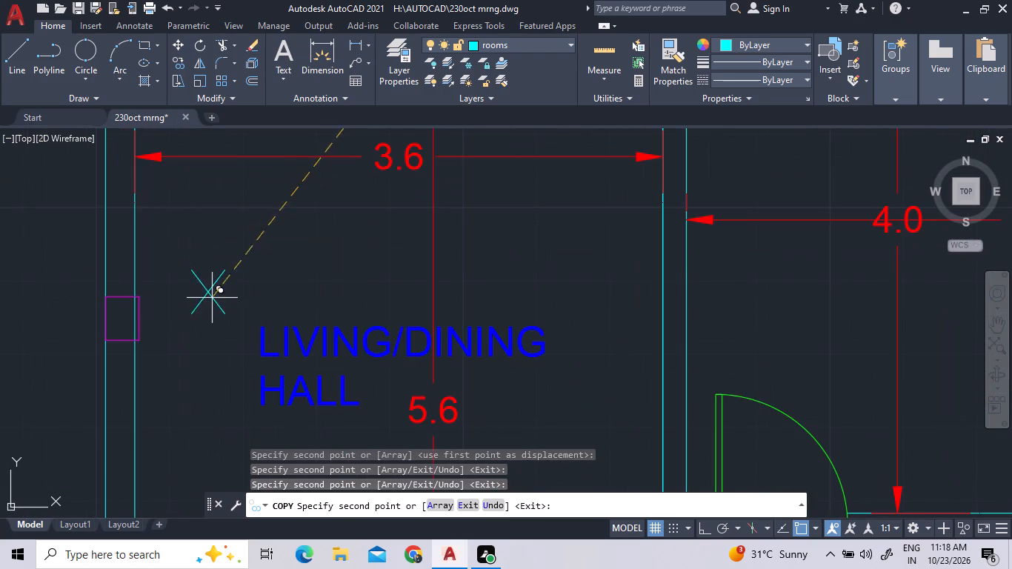
{"action": "scroll", "coordinate": [127, 312], "scroll_direction": "up", "scroll_amount": 3}
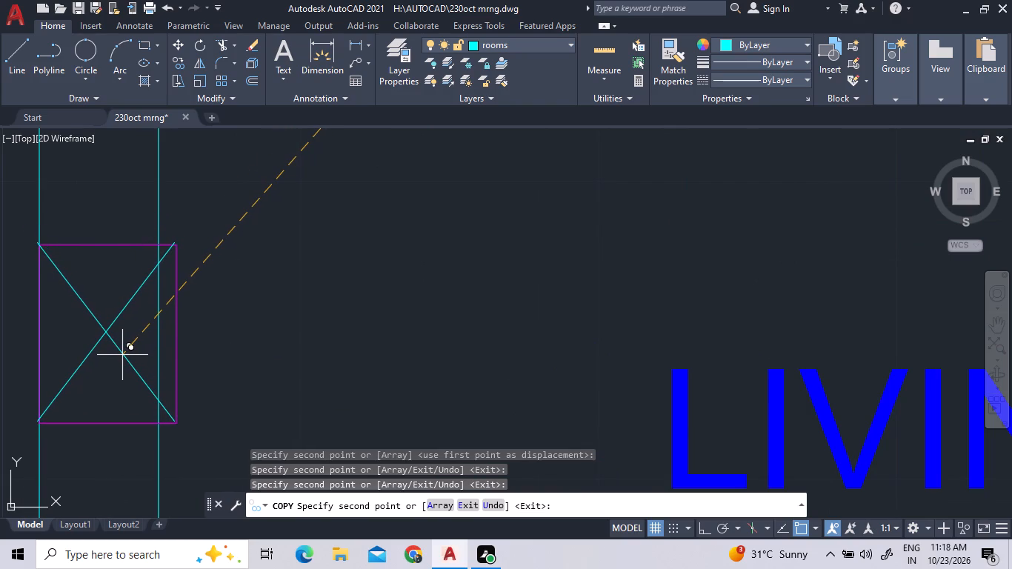
{"action": "left_click", "coordinate": [124, 355]}
{"action": "scroll", "coordinate": [232, 379], "scroll_direction": "down", "scroll_amount": 3}
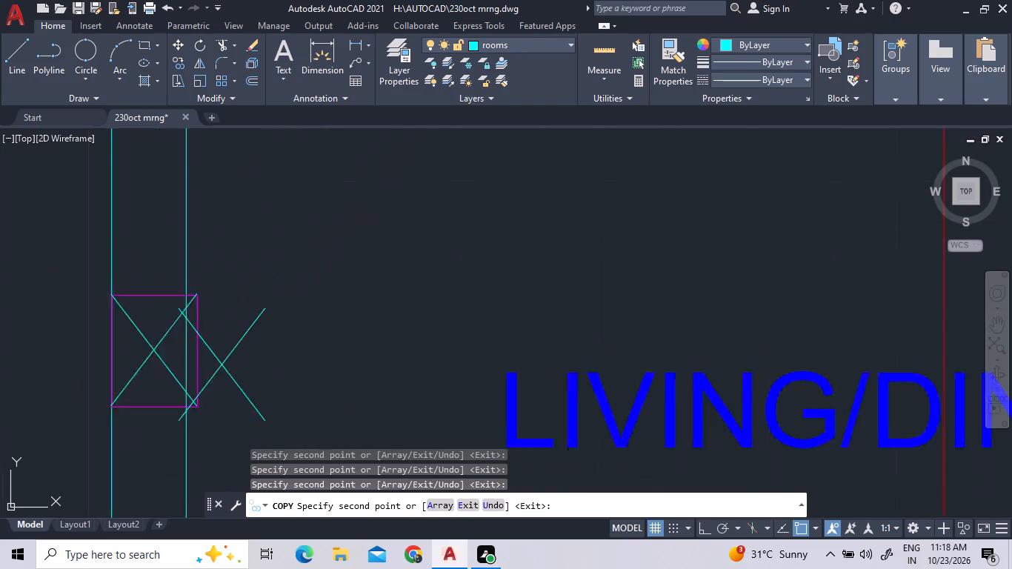
{"action": "scroll", "coordinate": [232, 382], "scroll_direction": "down", "scroll_amount": 4}
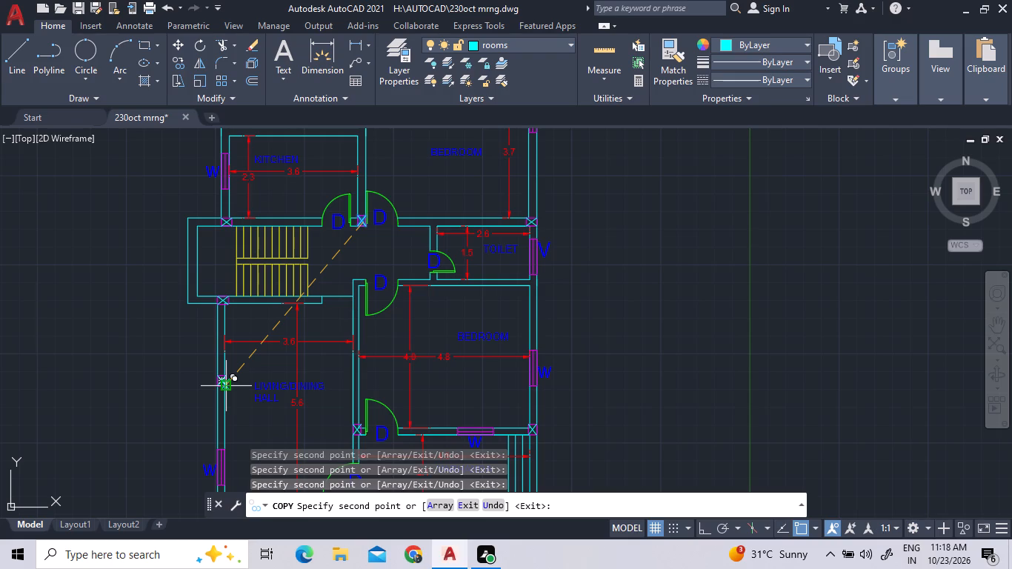
{"action": "scroll", "coordinate": [222, 393], "scroll_direction": "down", "scroll_amount": 1}
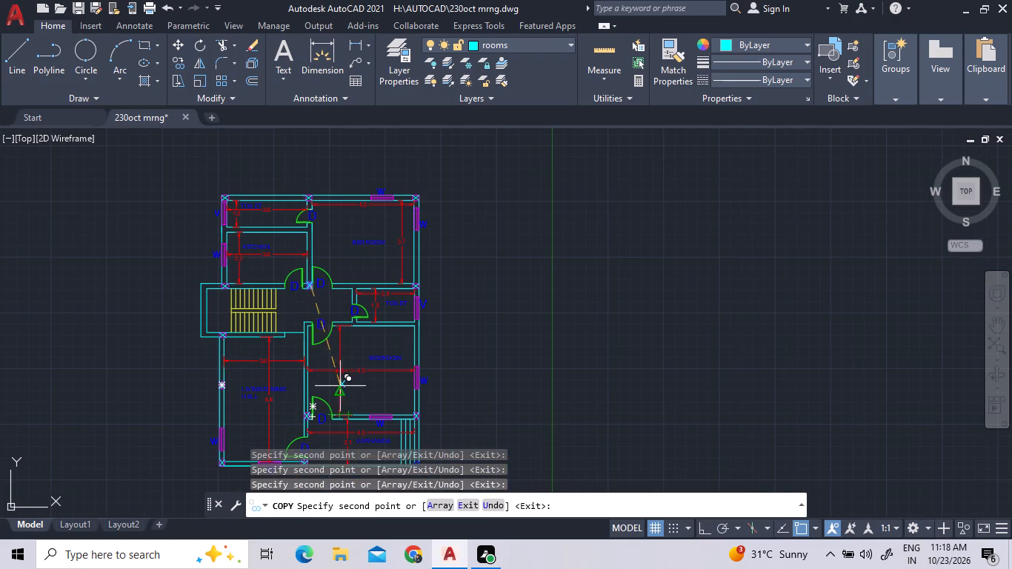
{"action": "key", "text": "Escape"}
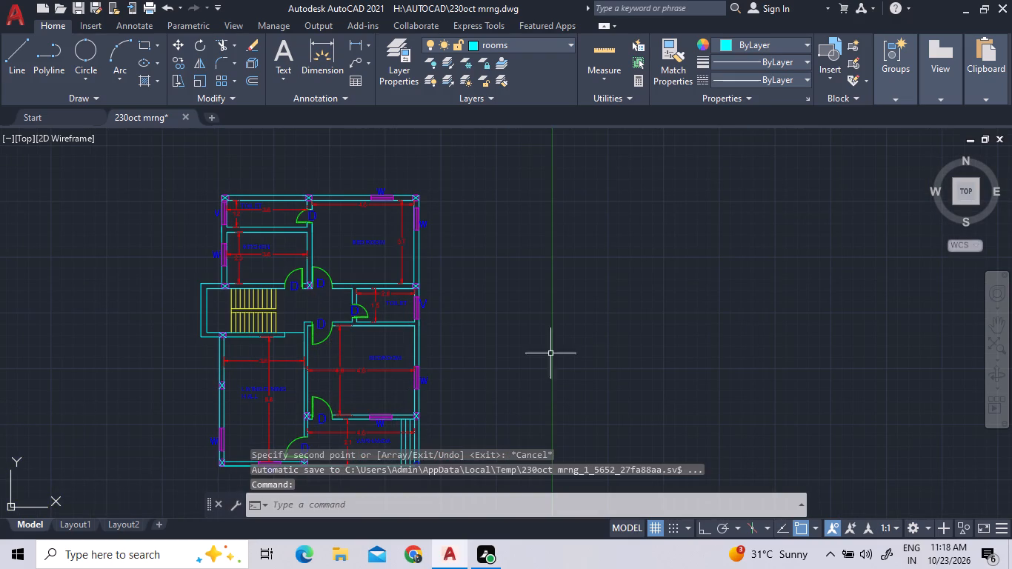
Add the multiline text title PLAN above the floor plan and enlarge its text height.
{"action": "scroll", "coordinate": [373, 288], "scroll_direction": "up", "scroll_amount": 2}
{"action": "scroll", "coordinate": [387, 295], "scroll_direction": "down", "scroll_amount": 2}
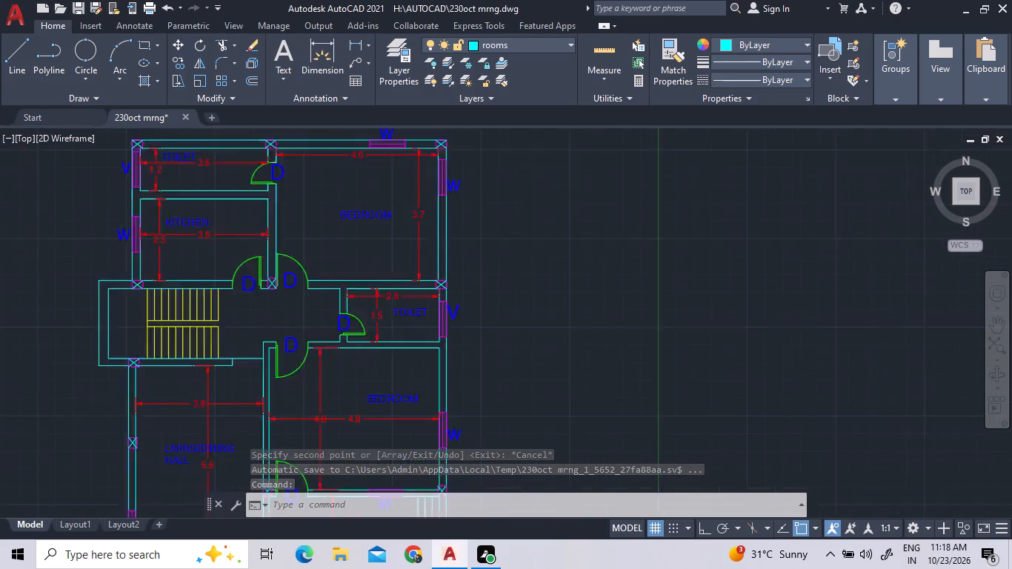
{"action": "scroll", "coordinate": [323, 129], "scroll_direction": "up", "scroll_amount": 2}
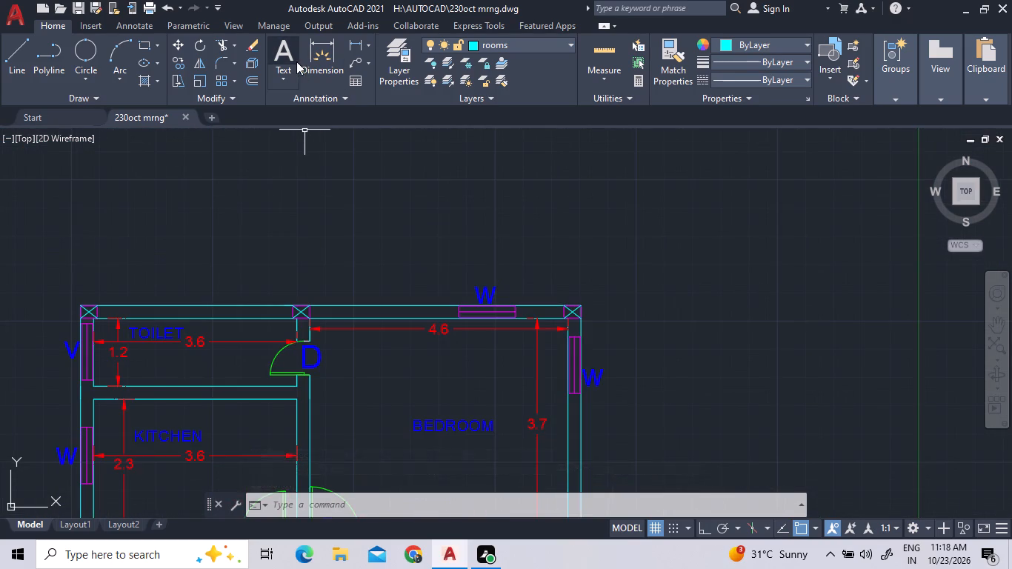
{"action": "left_click", "coordinate": [289, 56]}
{"action": "left_click", "coordinate": [247, 190]}
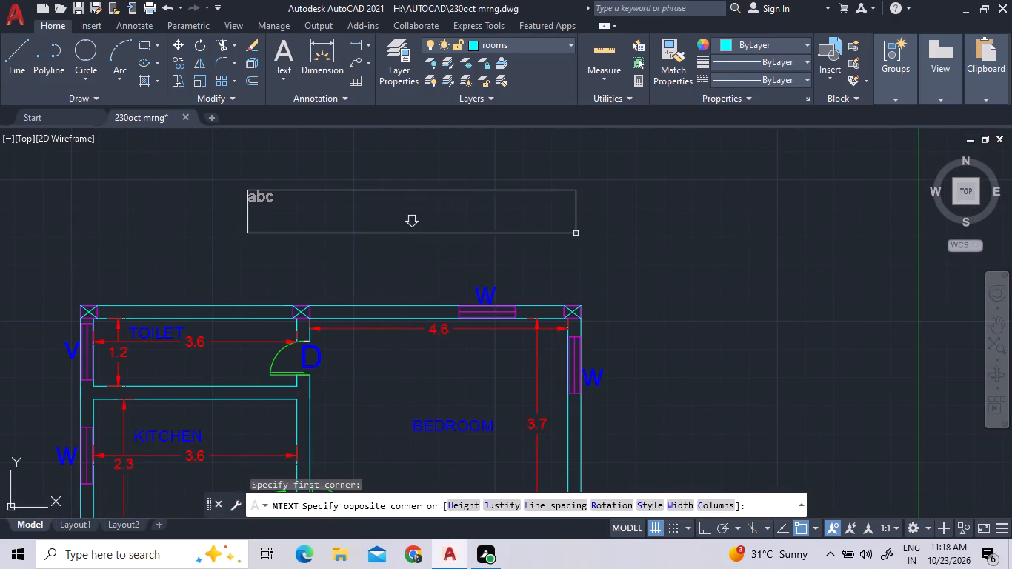
{"action": "left_click", "coordinate": [559, 276]}
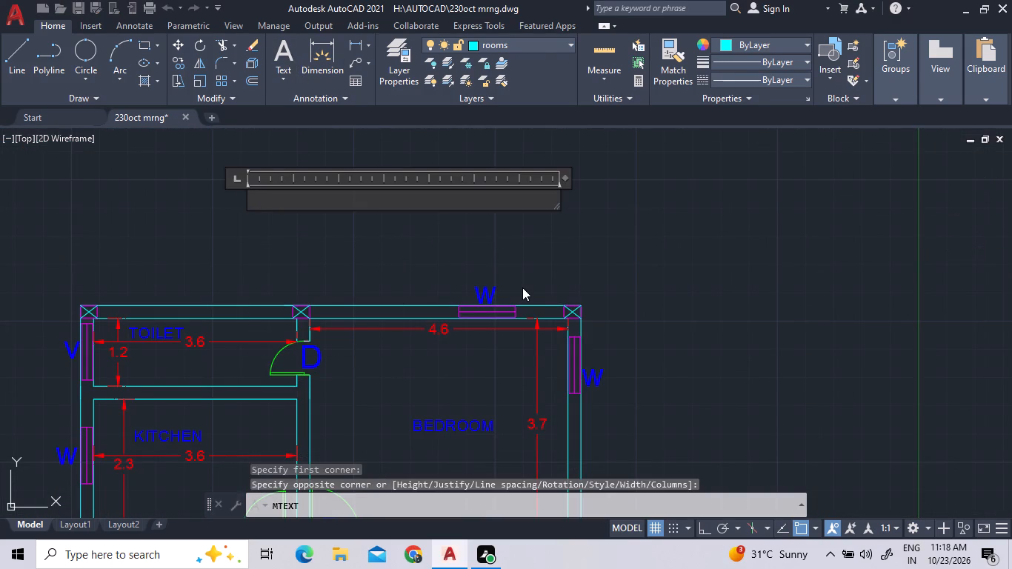
{"action": "type", "text": "PL"}
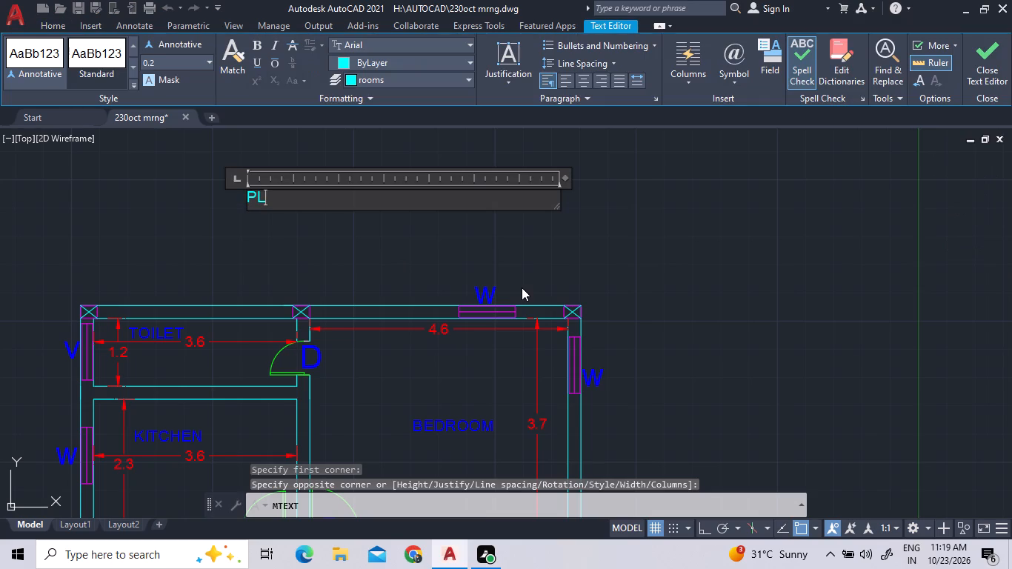
{"action": "key", "text": "a"}
{"action": "key", "text": "n"}
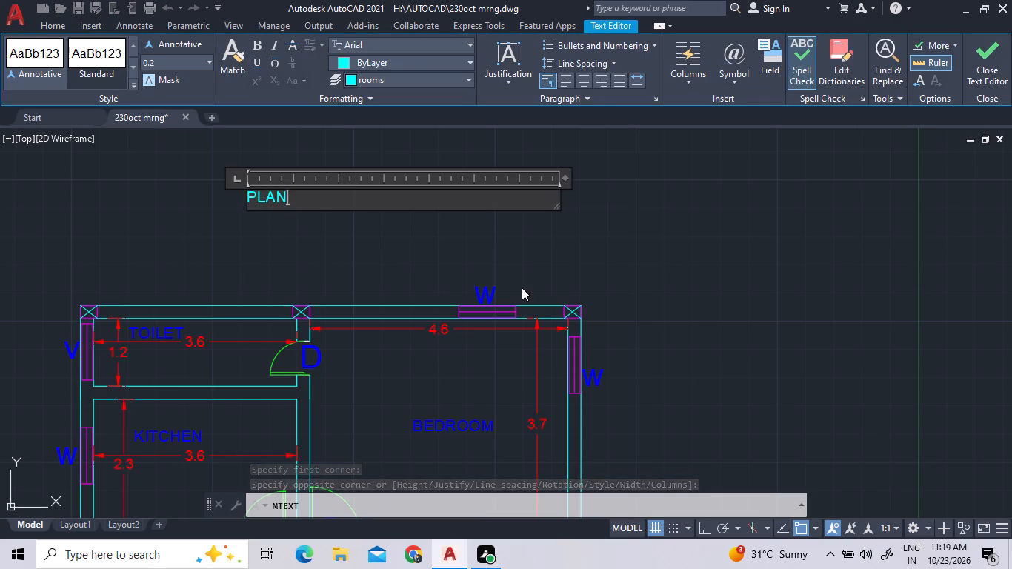
{"action": "double_click", "coordinate": [315, 193]}
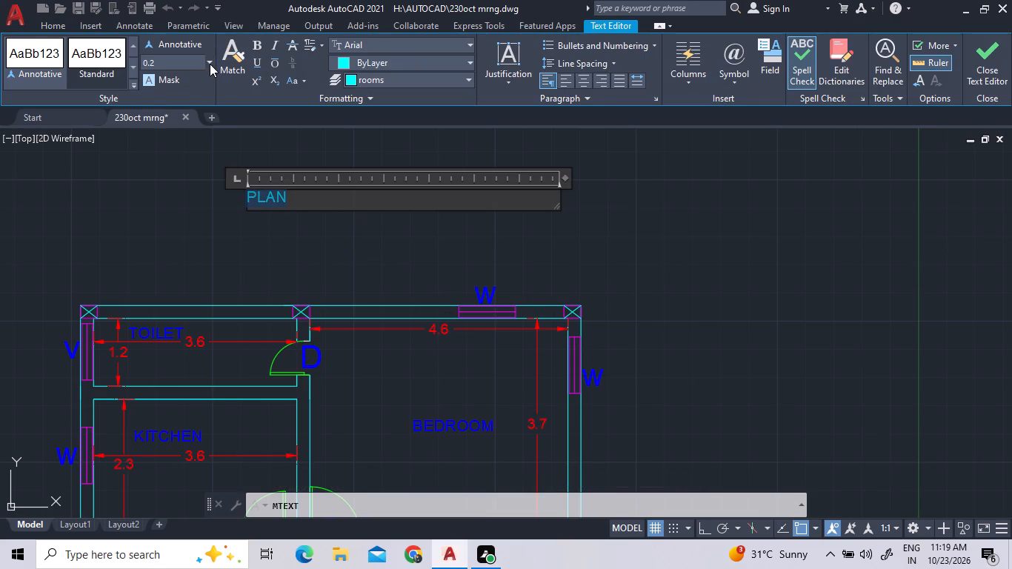
{"action": "left_click", "coordinate": [210, 64]}
{"action": "left_click", "coordinate": [205, 77]}
{"action": "left_click", "coordinate": [177, 186]}
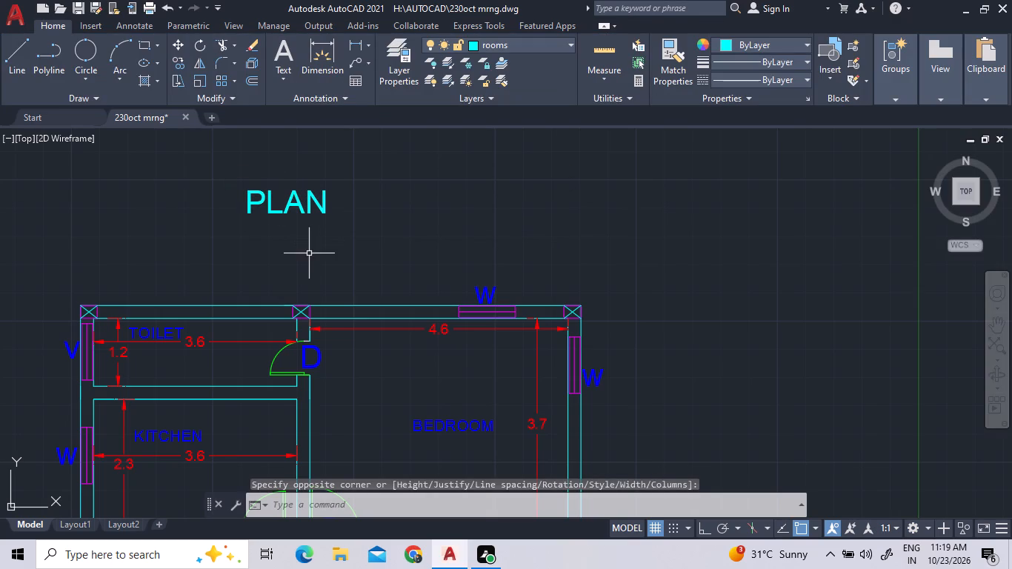
Draw a rectangular border on layer 0 around the floor plan and its PLAN title.
{"action": "scroll", "coordinate": [319, 278], "scroll_direction": "down", "scroll_amount": 1}
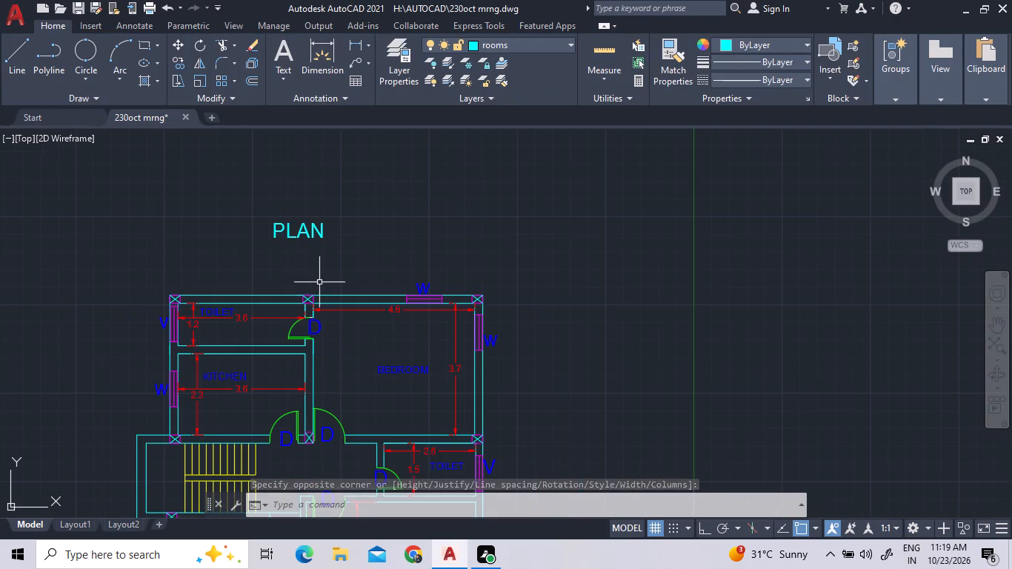
{"action": "scroll", "coordinate": [353, 219], "scroll_direction": "down", "scroll_amount": 3}
{"action": "scroll", "coordinate": [384, 299], "scroll_direction": "up", "scroll_amount": 3}
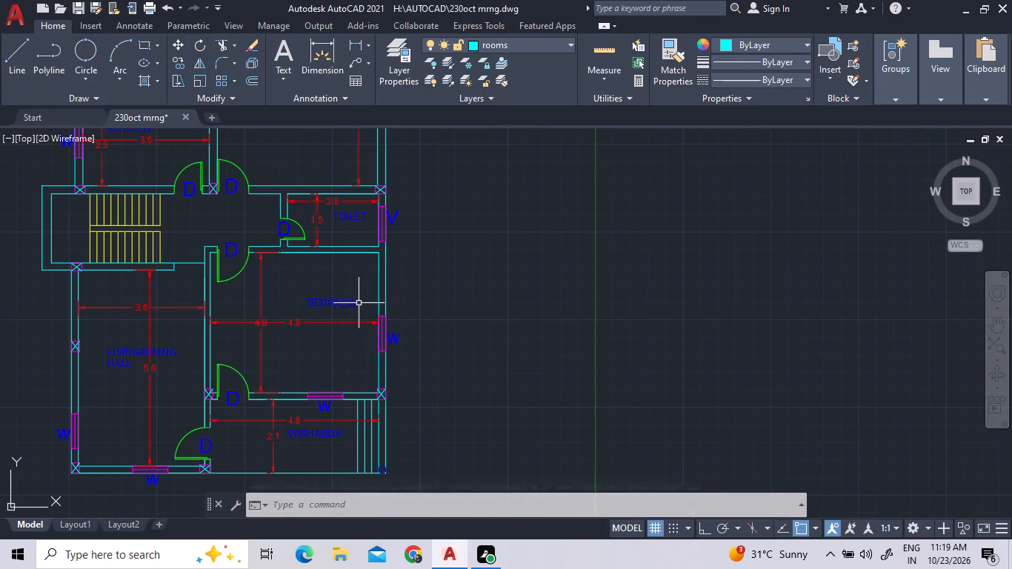
{"action": "scroll", "coordinate": [326, 327], "scroll_direction": "down", "scroll_amount": 1}
{"action": "scroll", "coordinate": [270, 250], "scroll_direction": "down", "scroll_amount": 2}
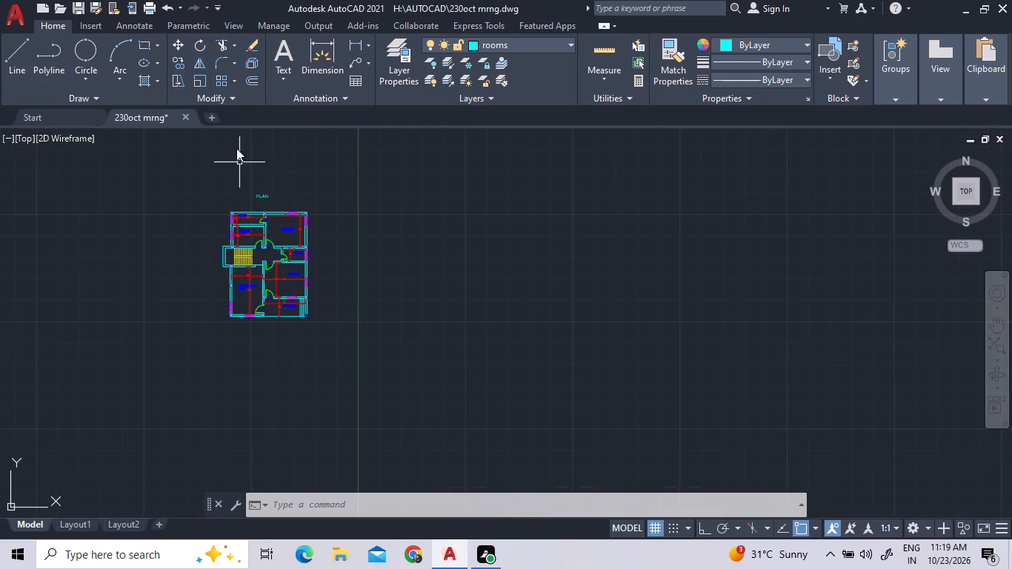
{"action": "left_click", "coordinate": [137, 39]}
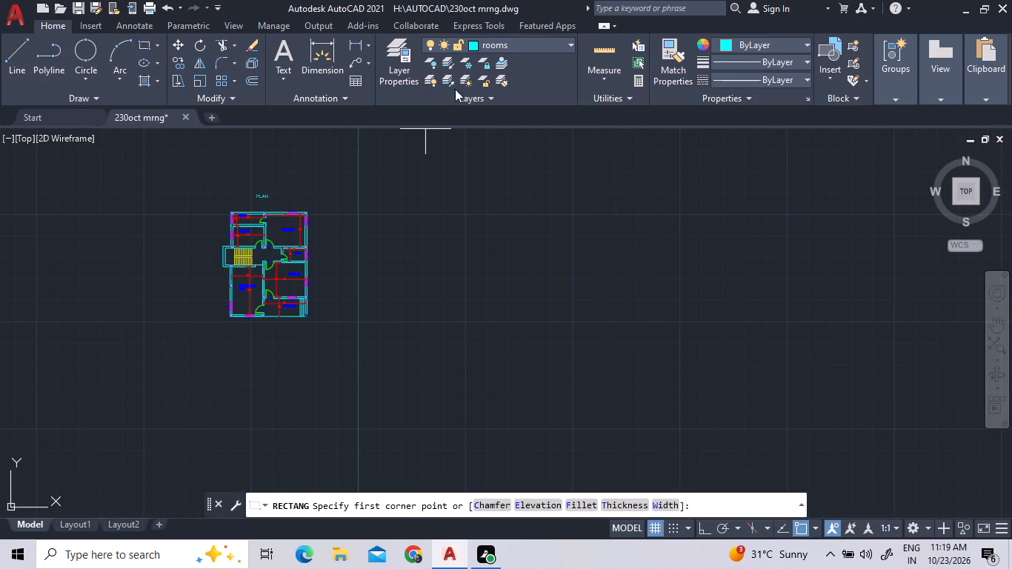
{"action": "left_click", "coordinate": [491, 47]}
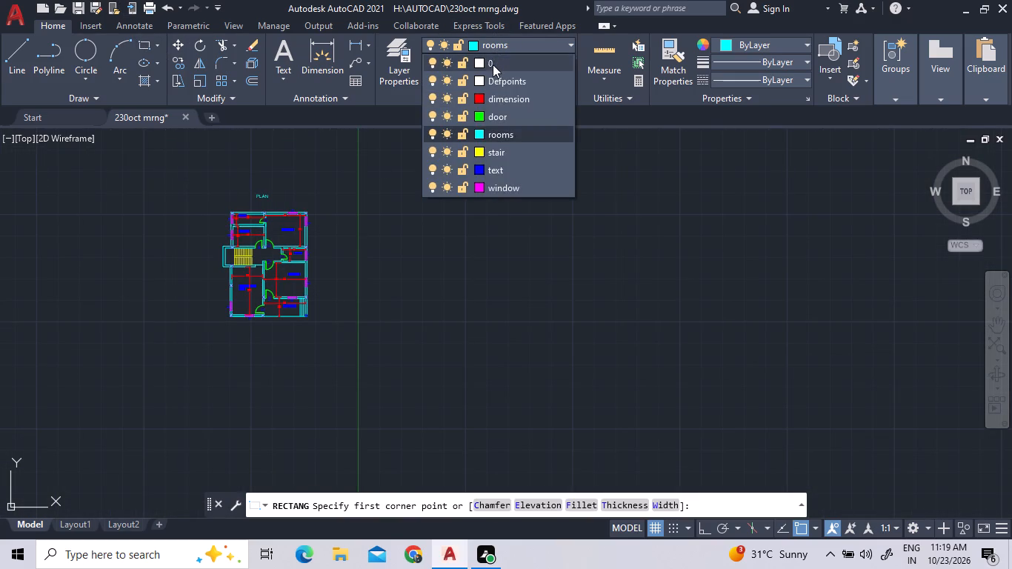
{"action": "left_click", "coordinate": [493, 64]}
{"action": "left_click", "coordinate": [492, 44]}
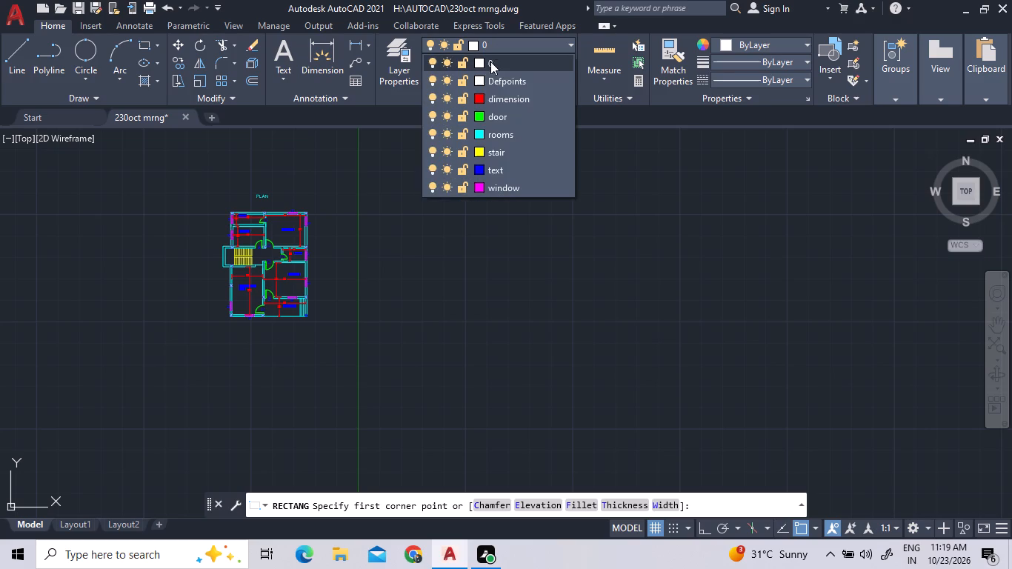
{"action": "left_click", "coordinate": [485, 81]}
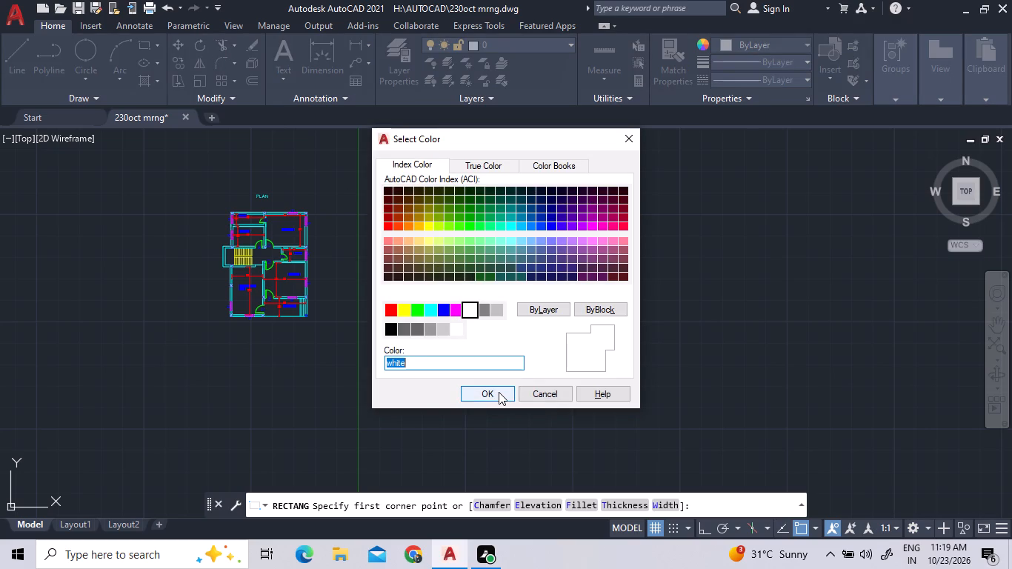
{"action": "left_click", "coordinate": [499, 392]}
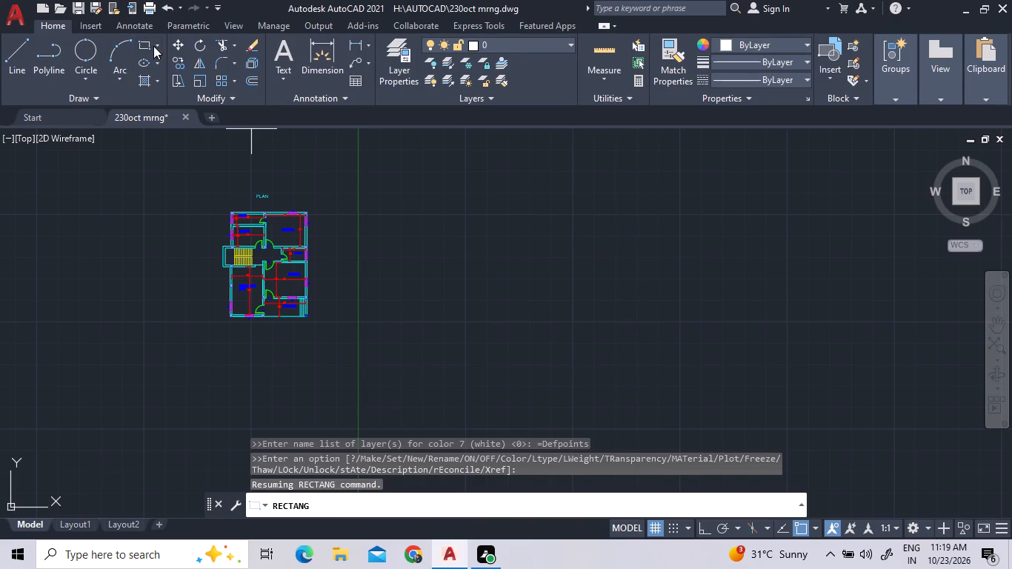
{"action": "left_click", "coordinate": [147, 40]}
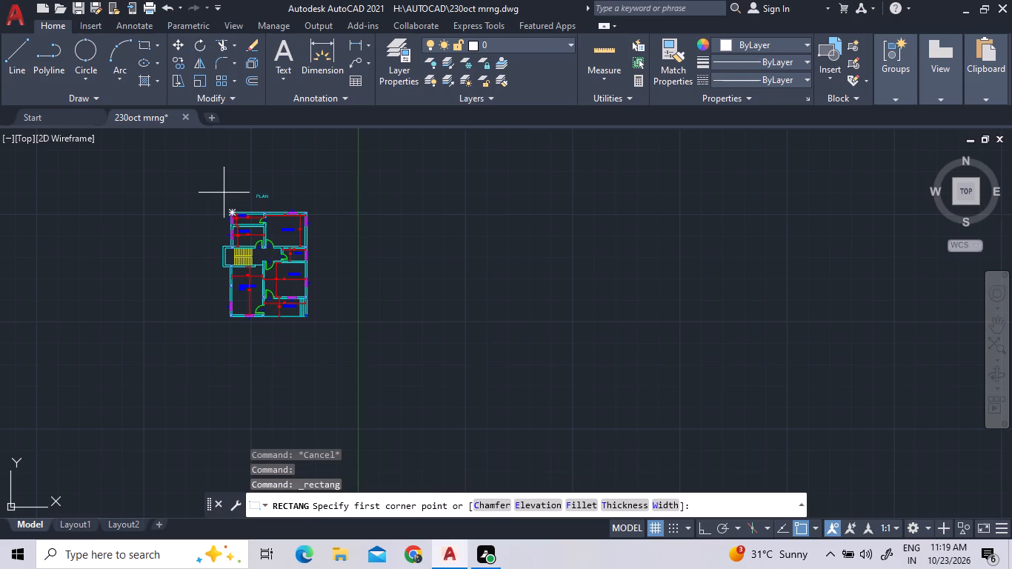
{"action": "left_click", "coordinate": [224, 193]}
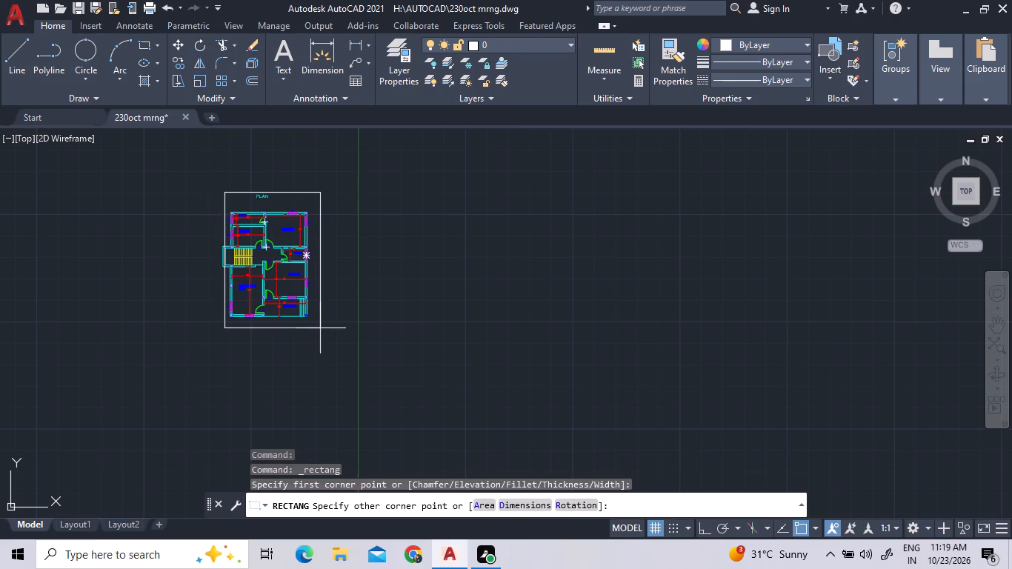
{"action": "left_click", "coordinate": [319, 327]}
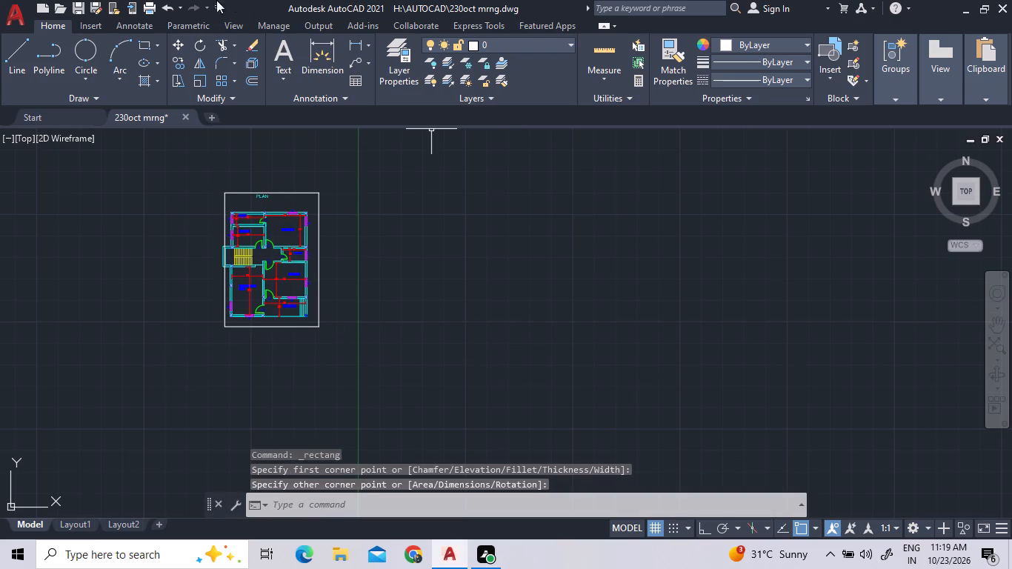
Save the drawing as 230oct mrng in the AUTOCAD folder, replacing the existing file.
{"action": "left_click", "coordinate": [89, 4]}
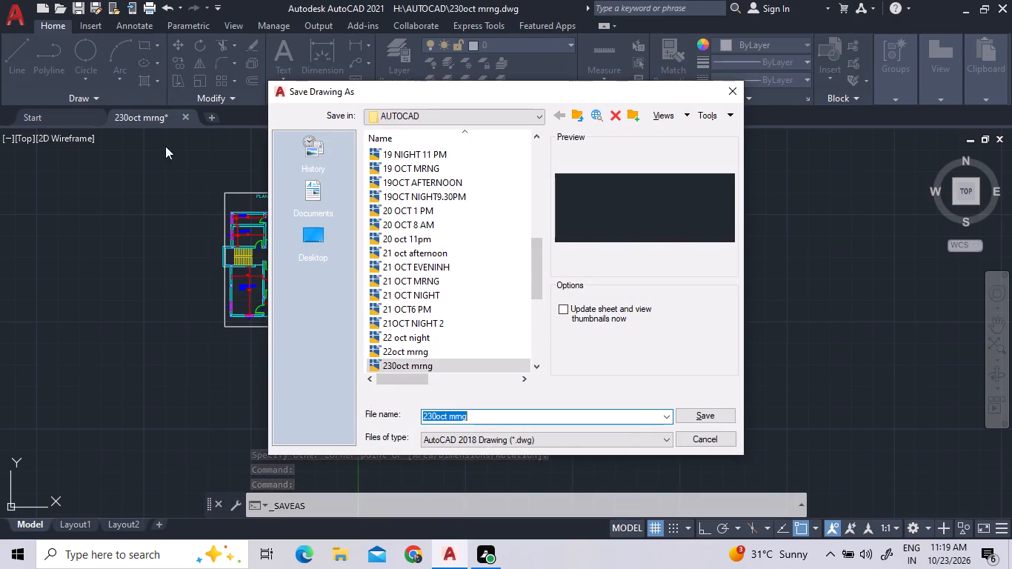
{"action": "left_click", "coordinate": [693, 410]}
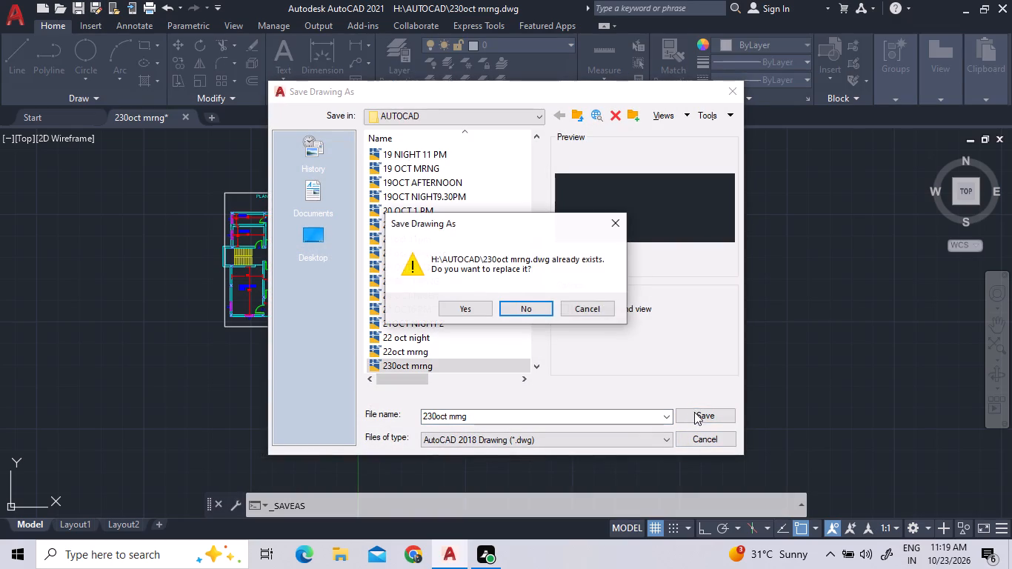
{"action": "left_click", "coordinate": [477, 306]}
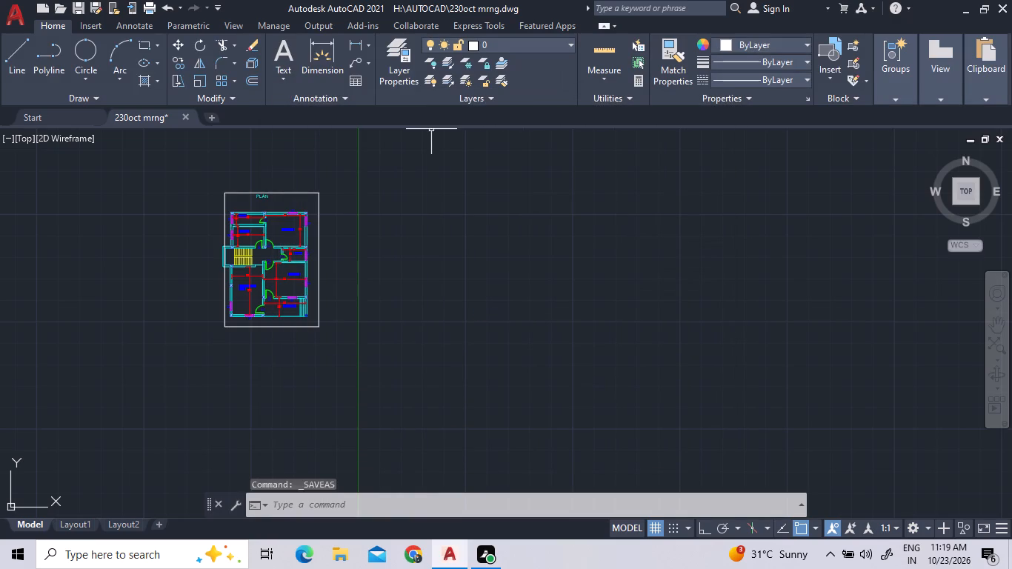
{"action": "left_click", "coordinate": [69, 0]}
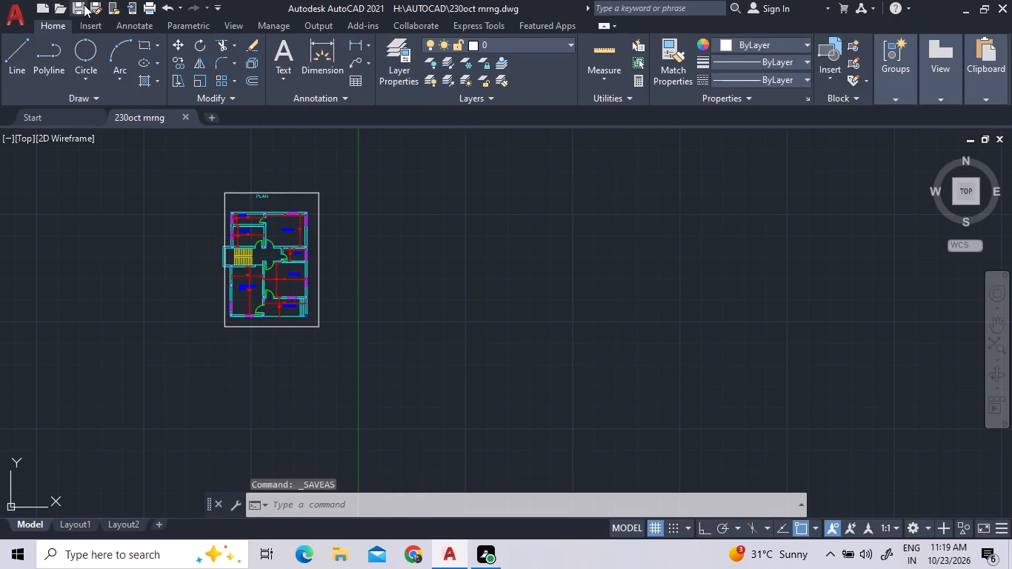
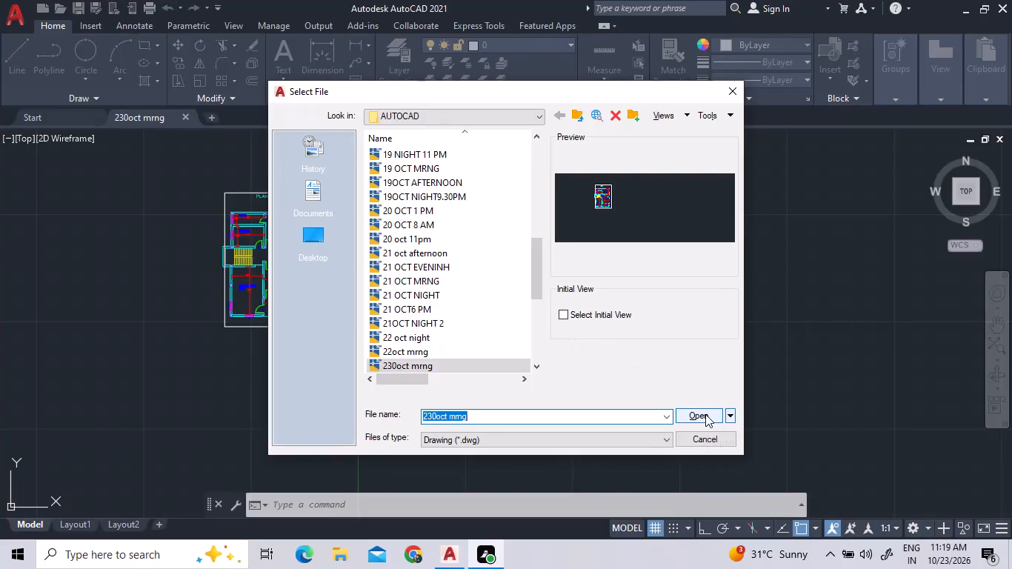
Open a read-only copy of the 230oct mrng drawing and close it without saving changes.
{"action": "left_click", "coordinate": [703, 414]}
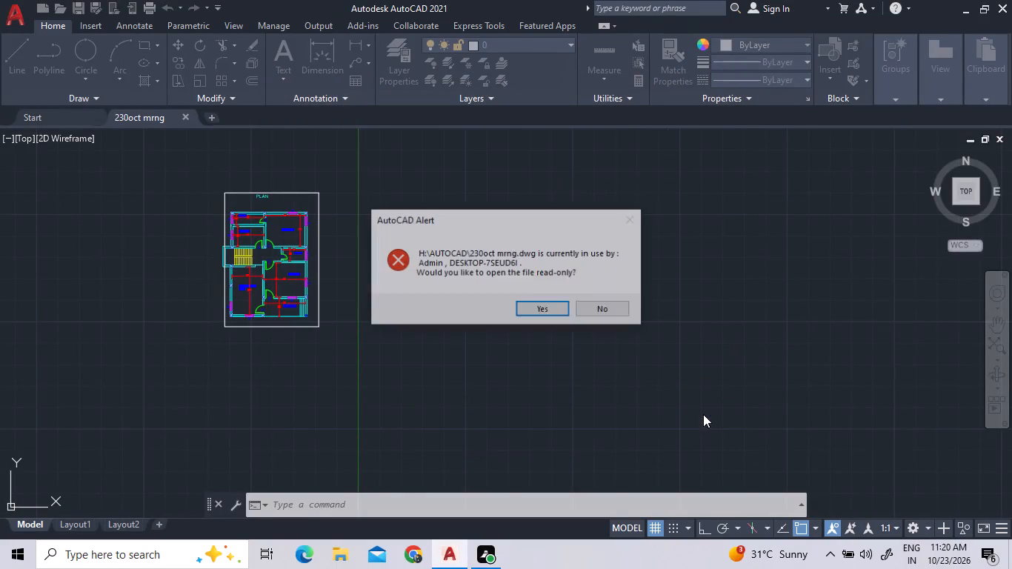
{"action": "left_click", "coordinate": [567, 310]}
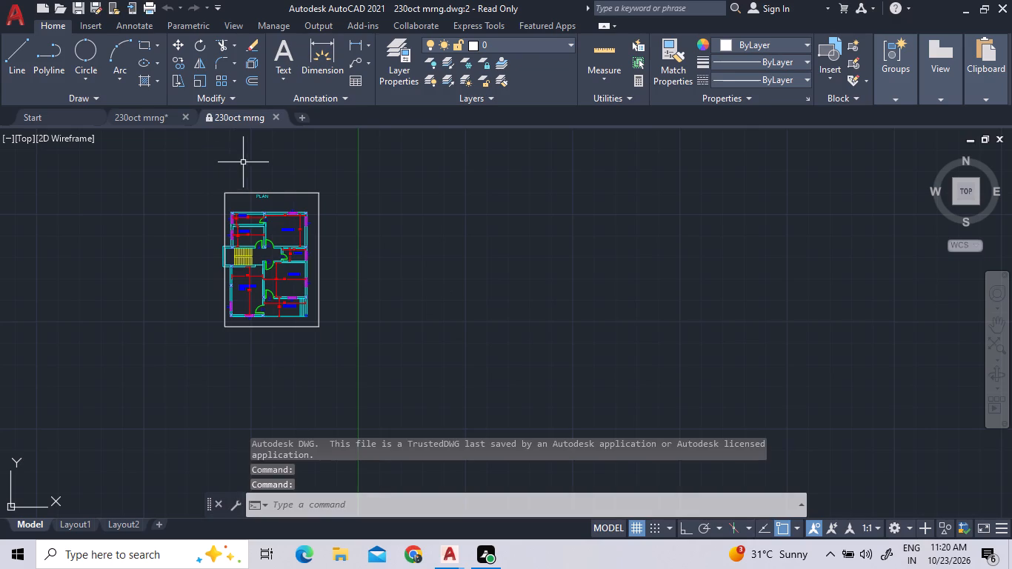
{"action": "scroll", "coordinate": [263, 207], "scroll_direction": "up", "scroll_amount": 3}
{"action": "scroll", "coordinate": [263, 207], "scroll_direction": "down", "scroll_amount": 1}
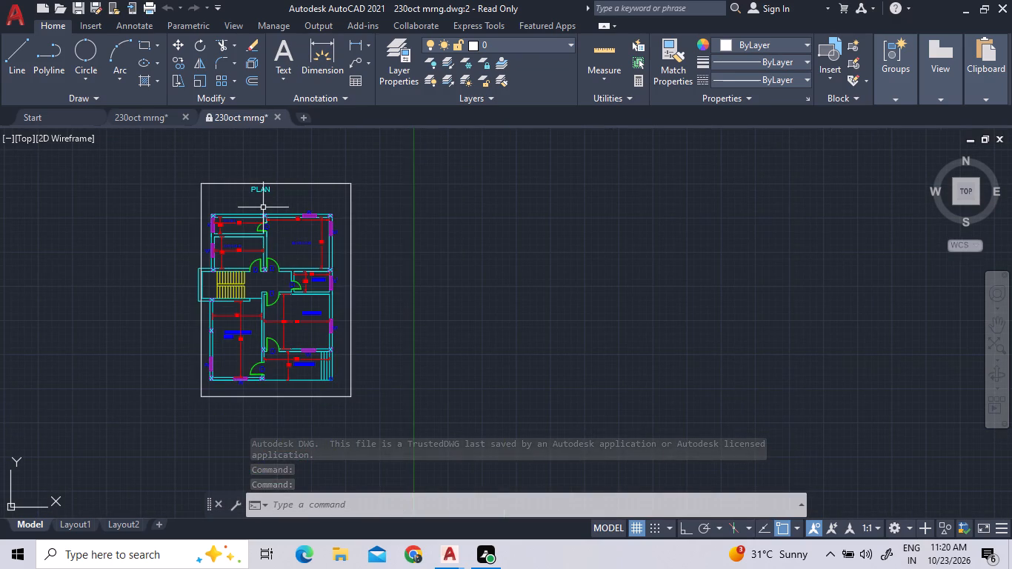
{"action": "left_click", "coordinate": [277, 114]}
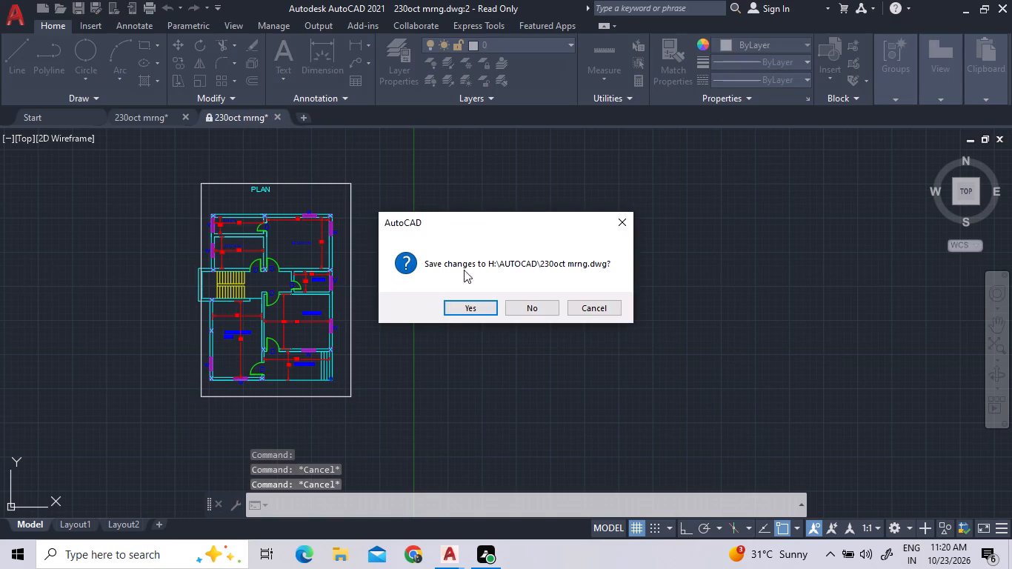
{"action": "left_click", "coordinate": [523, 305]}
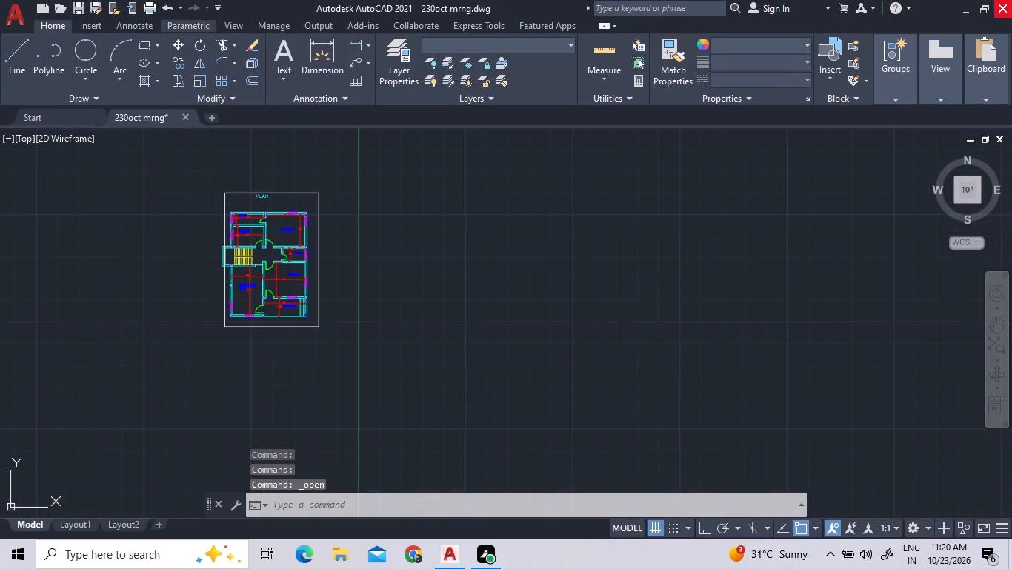
Save the 230oct mrng floor plan drawing under its current name.
{"action": "left_click", "coordinate": [76, 4]}
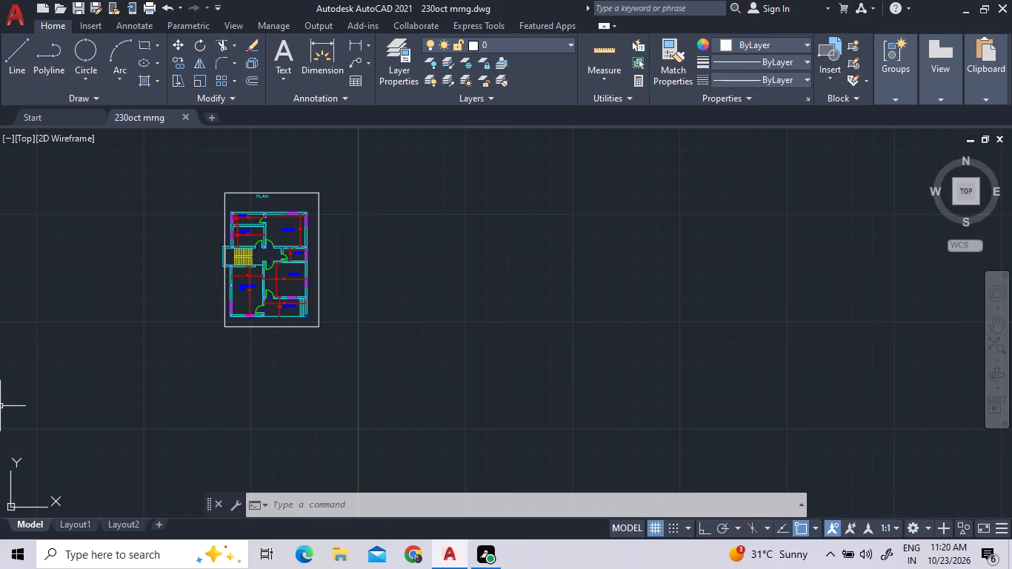
{"action": "left_click", "coordinate": [79, 7]}
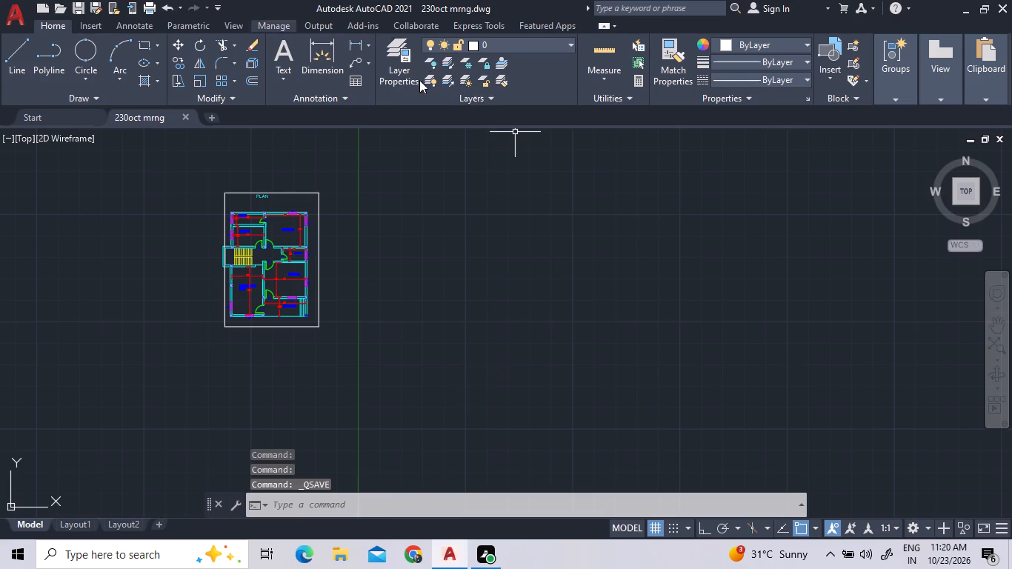
Save the drawing as 230oct mrng in the AUTOCAD folder in AutoCAD 2018 Drawing format, replacing the existing file.
{"action": "left_click", "coordinate": [95, 7]}
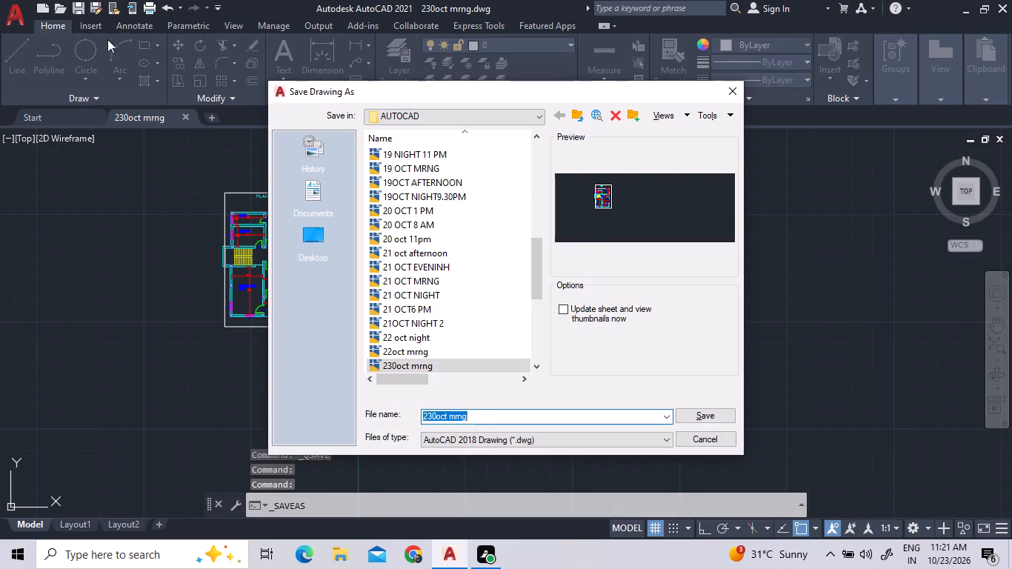
{"action": "left_click", "coordinate": [722, 410]}
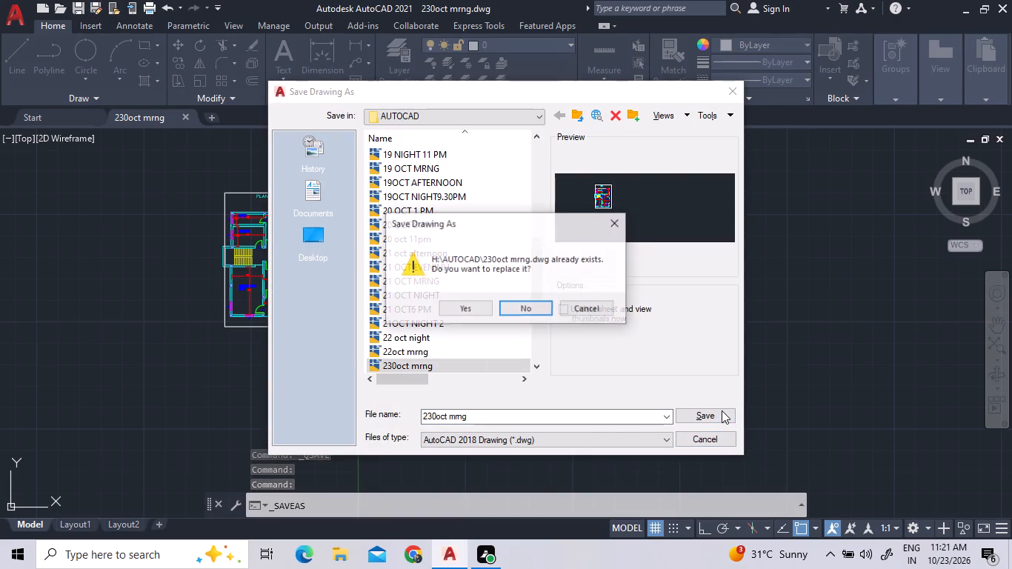
{"action": "left_click", "coordinate": [467, 301]}
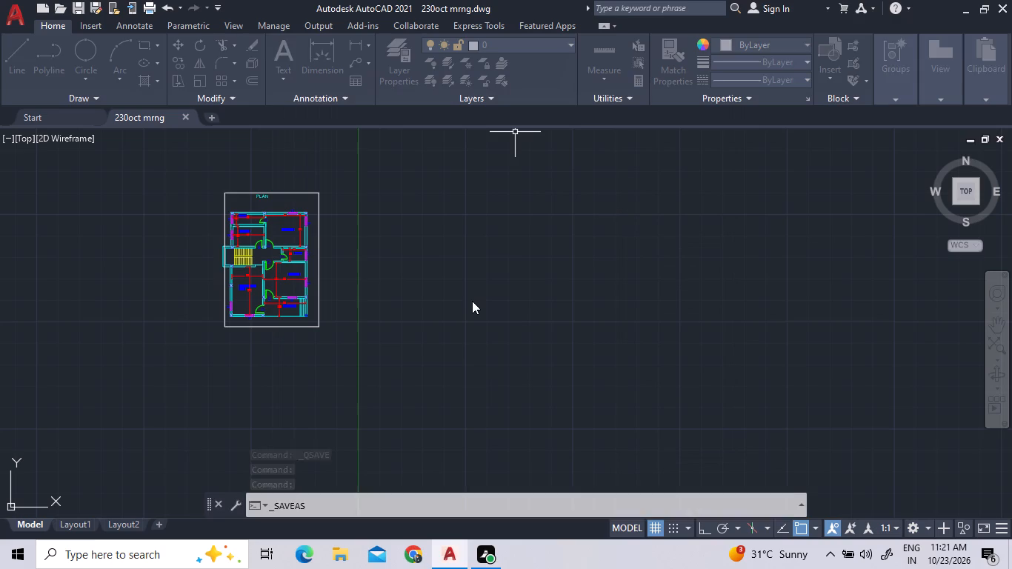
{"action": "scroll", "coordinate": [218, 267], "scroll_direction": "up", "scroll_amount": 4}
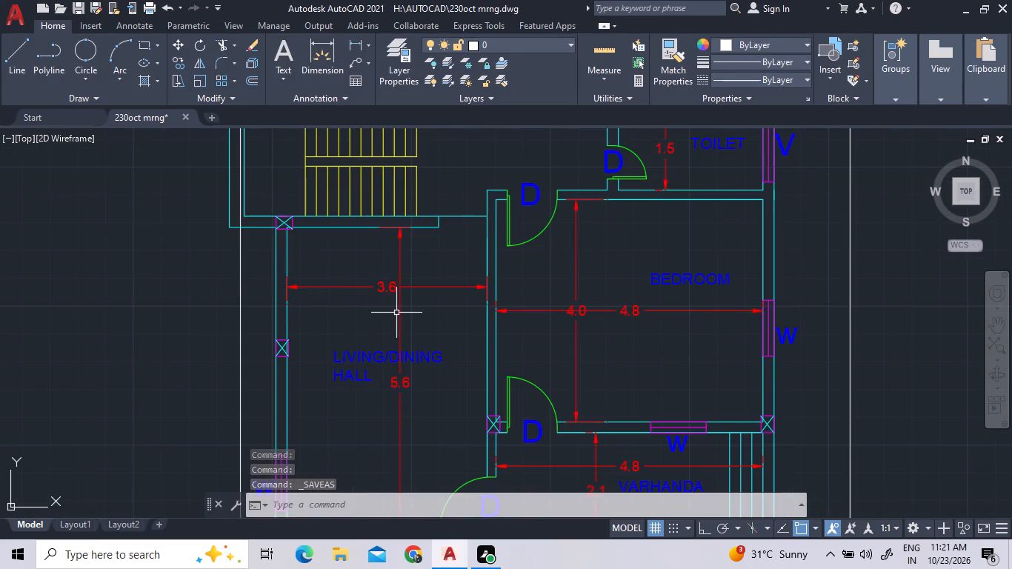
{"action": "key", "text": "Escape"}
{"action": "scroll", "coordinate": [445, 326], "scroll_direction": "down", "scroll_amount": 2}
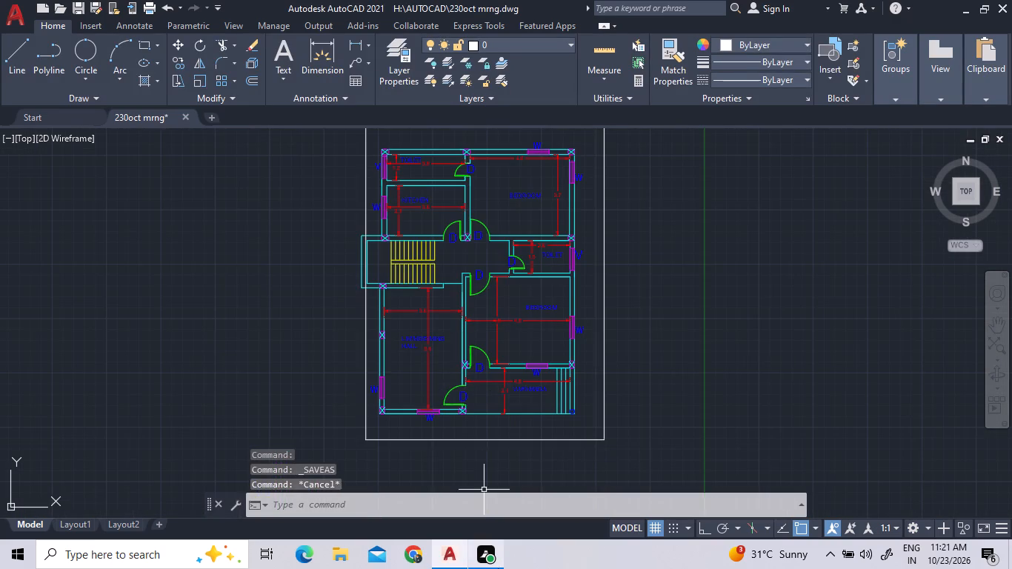